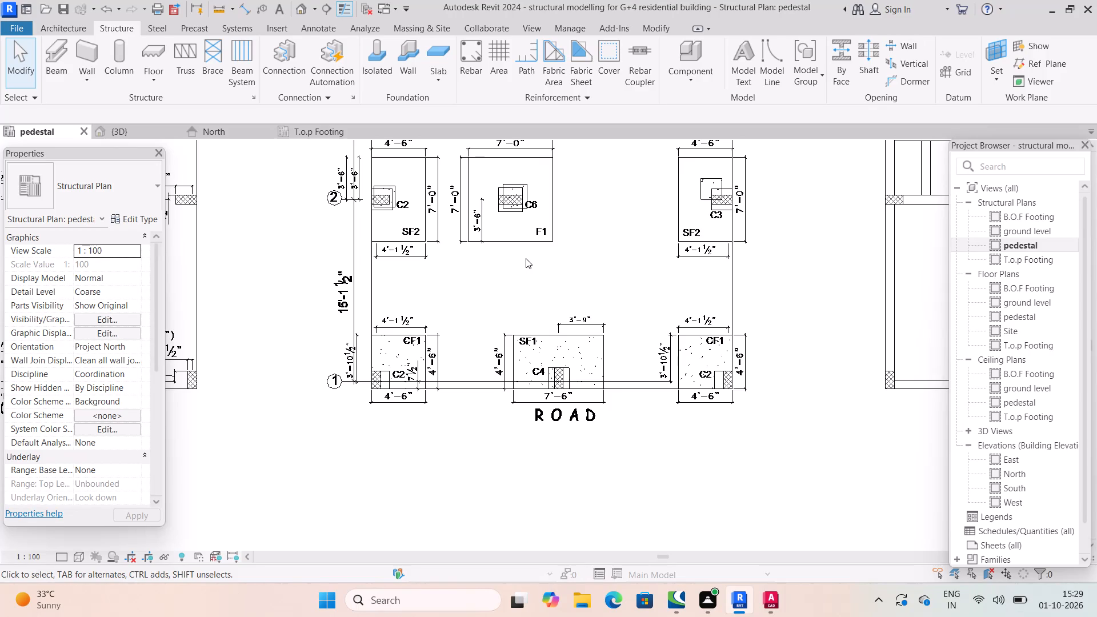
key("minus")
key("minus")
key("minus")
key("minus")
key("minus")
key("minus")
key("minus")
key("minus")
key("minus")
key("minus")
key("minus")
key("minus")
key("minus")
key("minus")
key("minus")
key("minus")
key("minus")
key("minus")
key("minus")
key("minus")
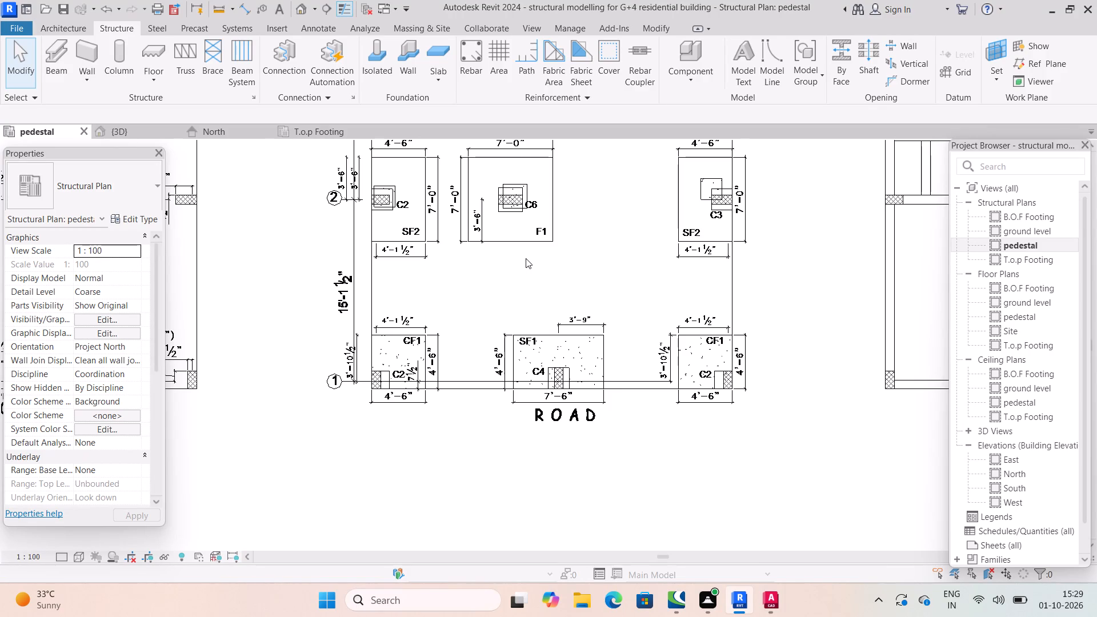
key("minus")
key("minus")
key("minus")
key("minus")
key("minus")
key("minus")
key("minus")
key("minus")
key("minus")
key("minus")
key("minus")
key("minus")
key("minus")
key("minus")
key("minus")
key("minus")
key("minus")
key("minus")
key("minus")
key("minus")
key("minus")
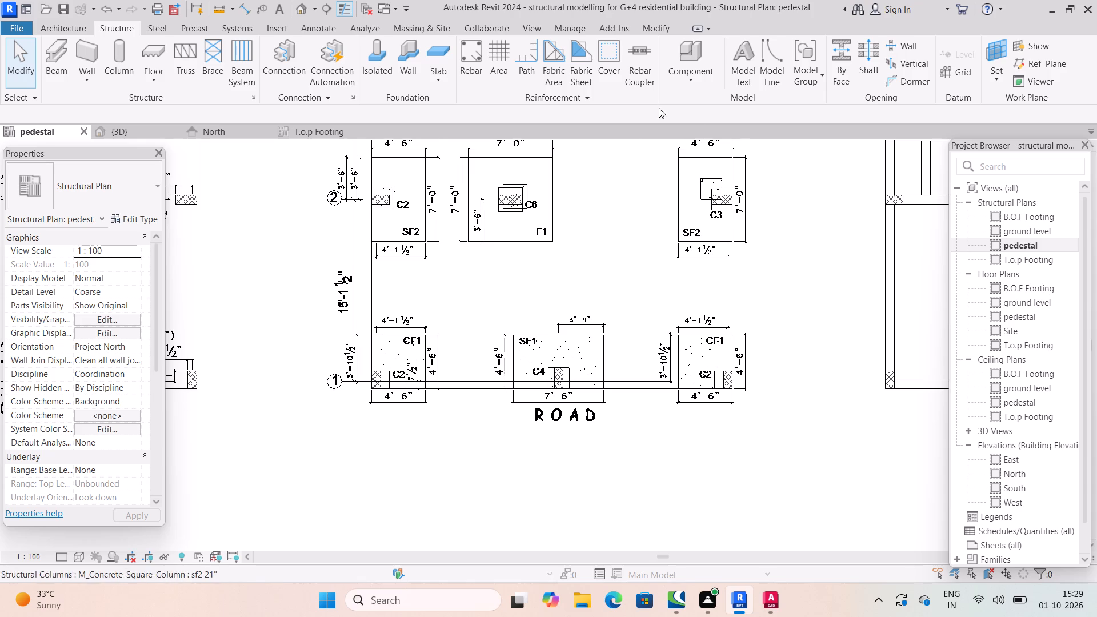
Examine the CF1, SF1, F1 and SF2 footings and their pedestal outlines along grids 1 and 2 in the pedestal plan.
scroll(632, 193, "down", 1)
scroll(699, 233, "down", 3)
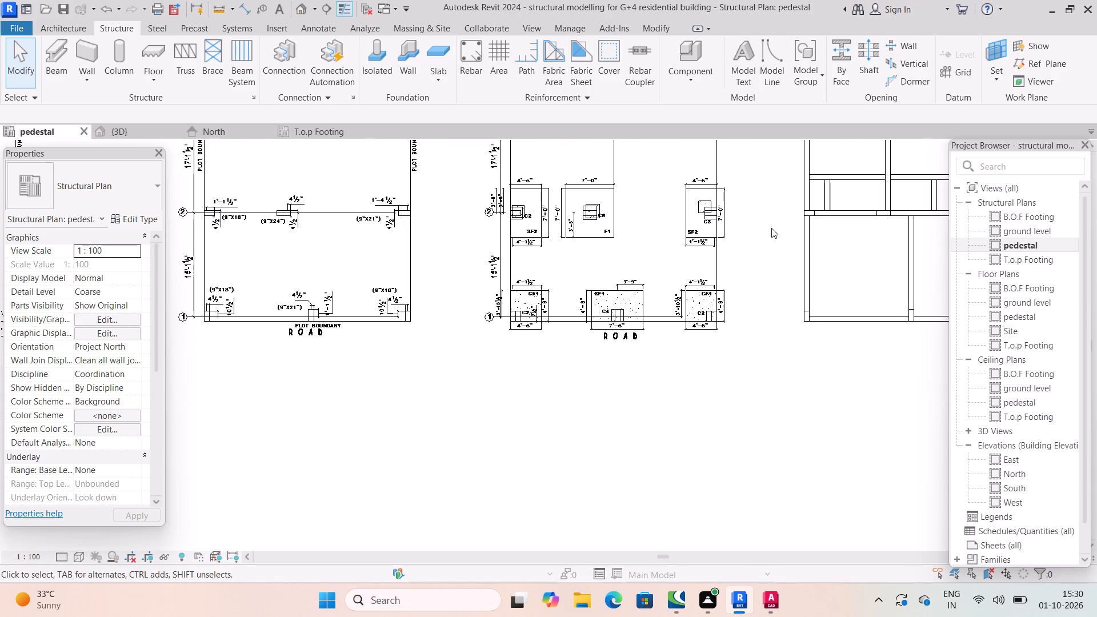
scroll(627, 305, "up", 4)
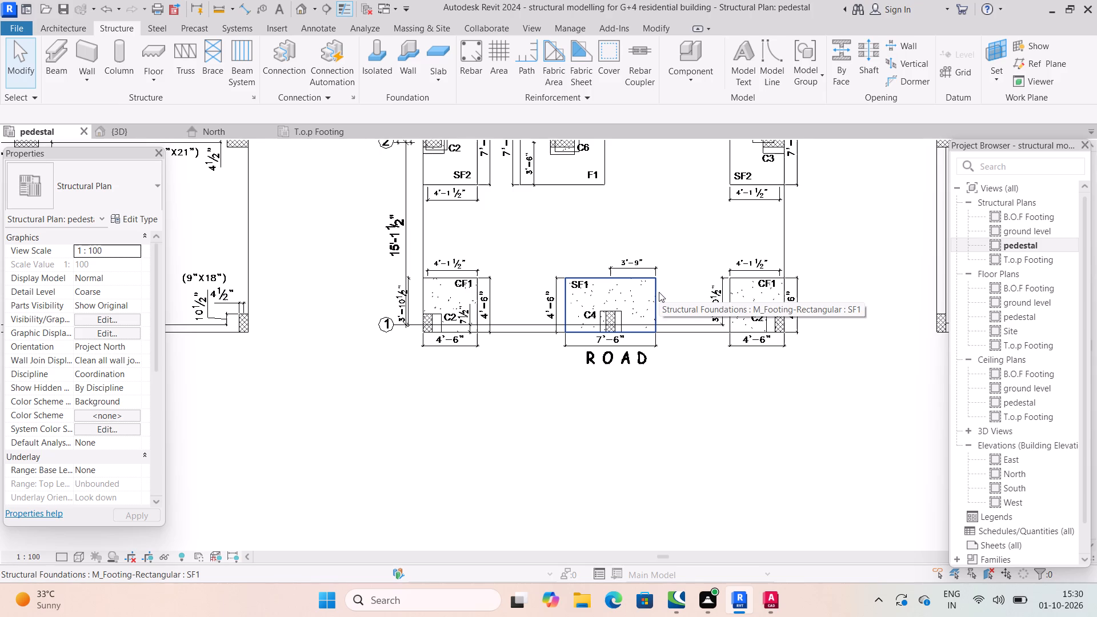
scroll(617, 312, "up", 8)
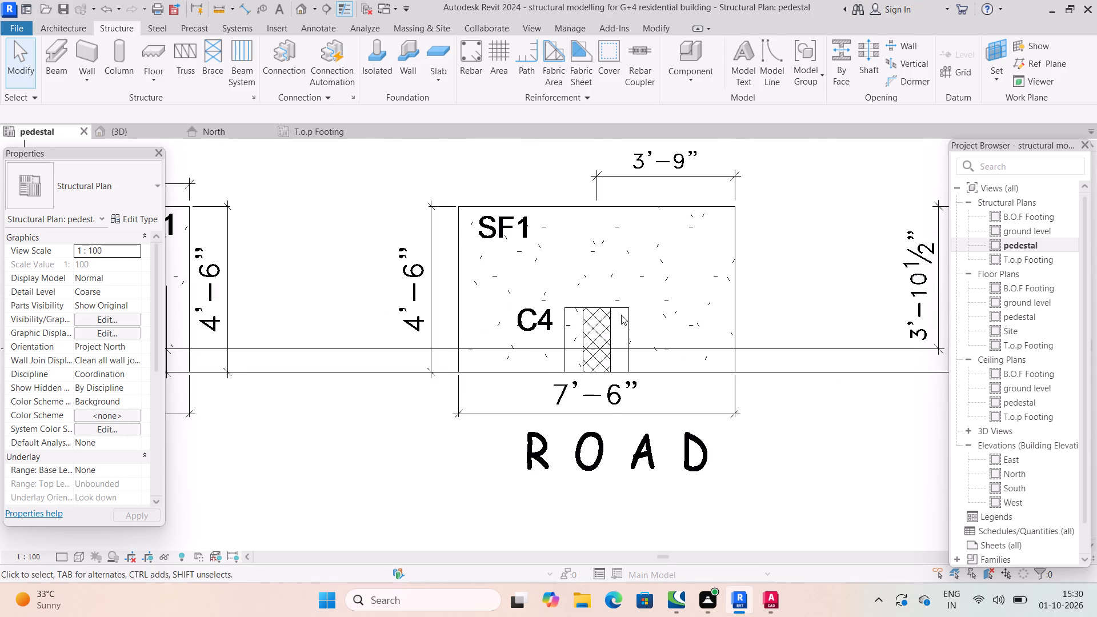
scroll(623, 313, "down", 5)
scroll(658, 250, "down", 4)
middle_click_drag(659, 257, 669, 295)
scroll(620, 203, "up", 3)
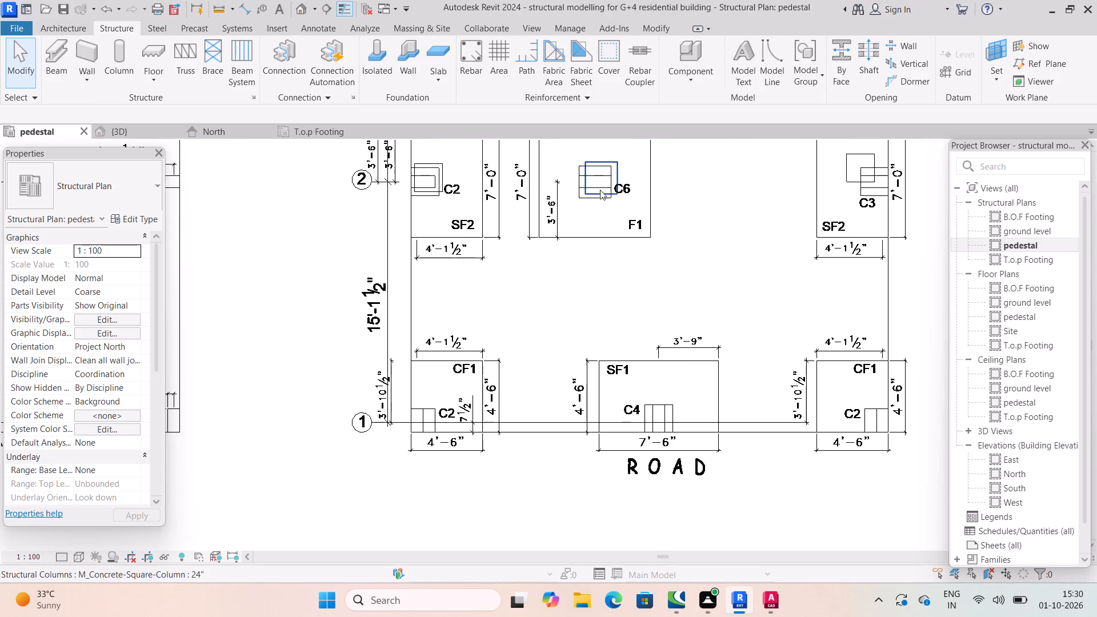
middle_click_drag(605, 193, 632, 246)
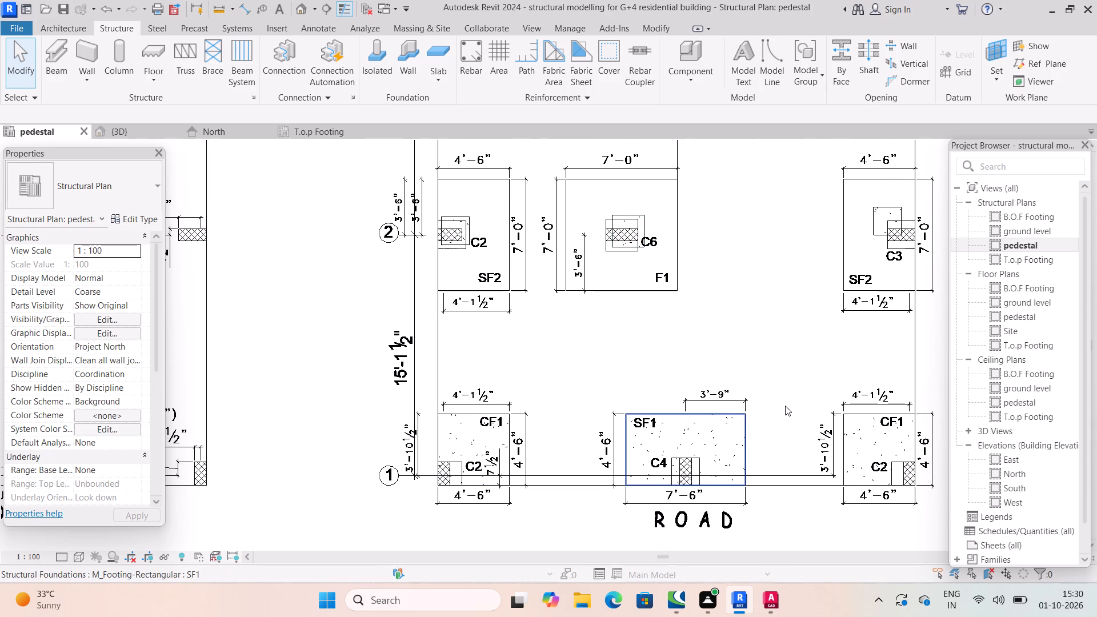
middle_click_drag(771, 386, 699, 368)
scroll(771, 386, "down", 1)
scroll(701, 369, "down", 1)
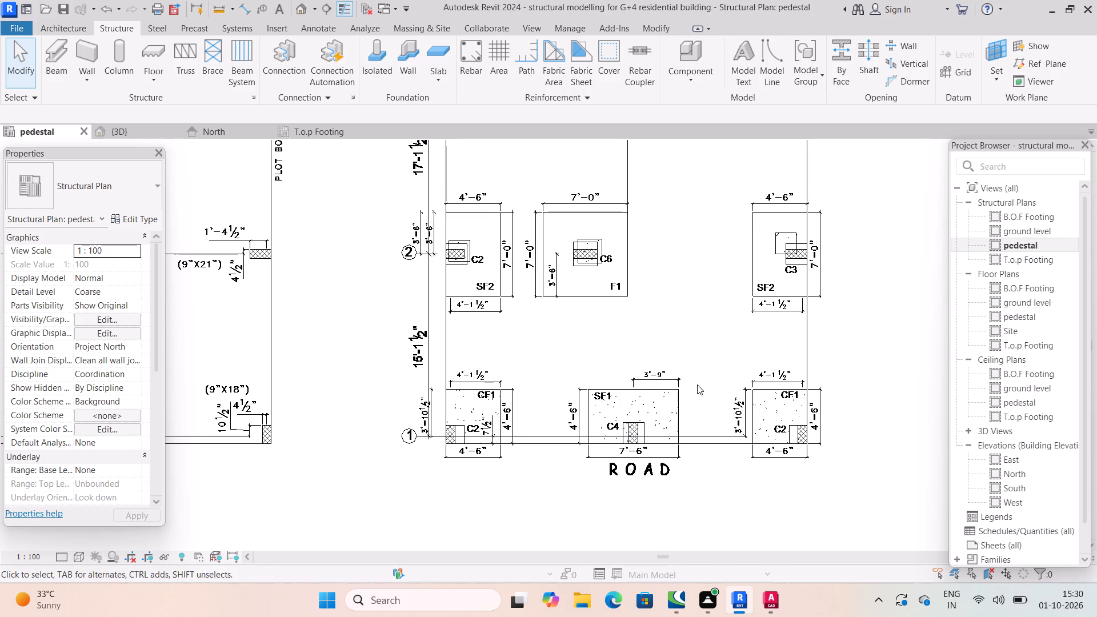
scroll(511, 427, "up", 1)
scroll(451, 431, "up", 2)
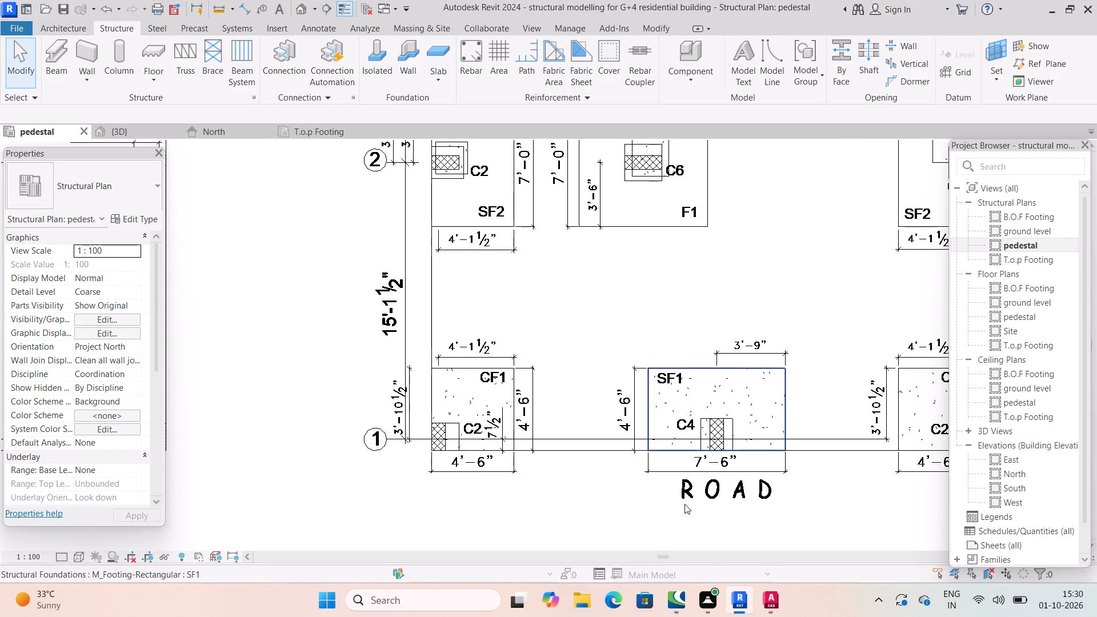
scroll(596, 447, "down", 4)
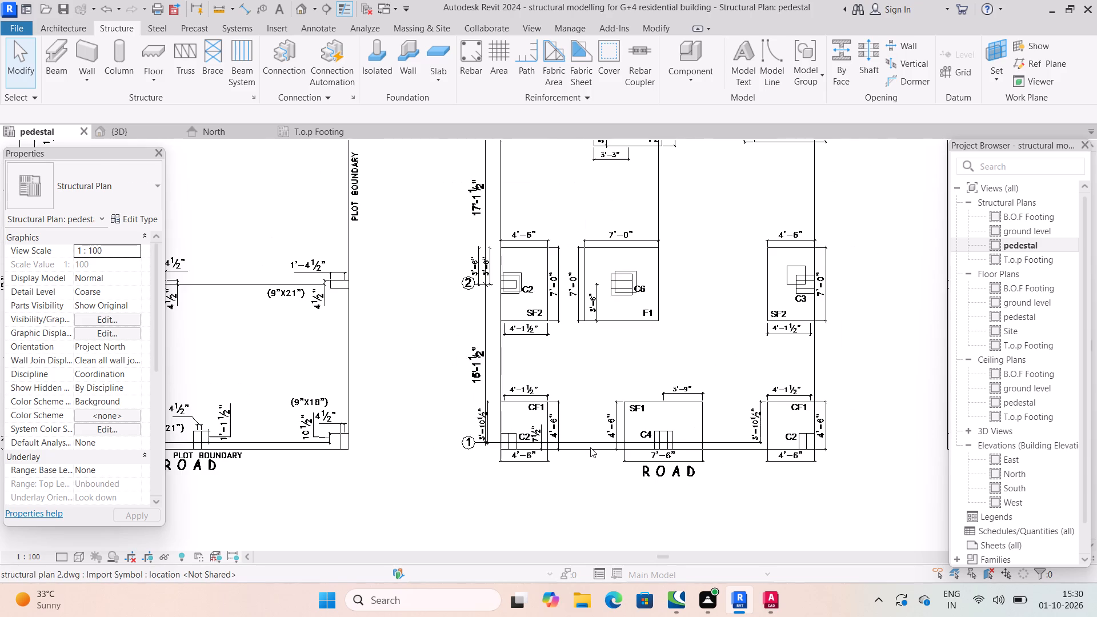
scroll(666, 325, "down", 3)
middle_click_drag(666, 333, 649, 428)
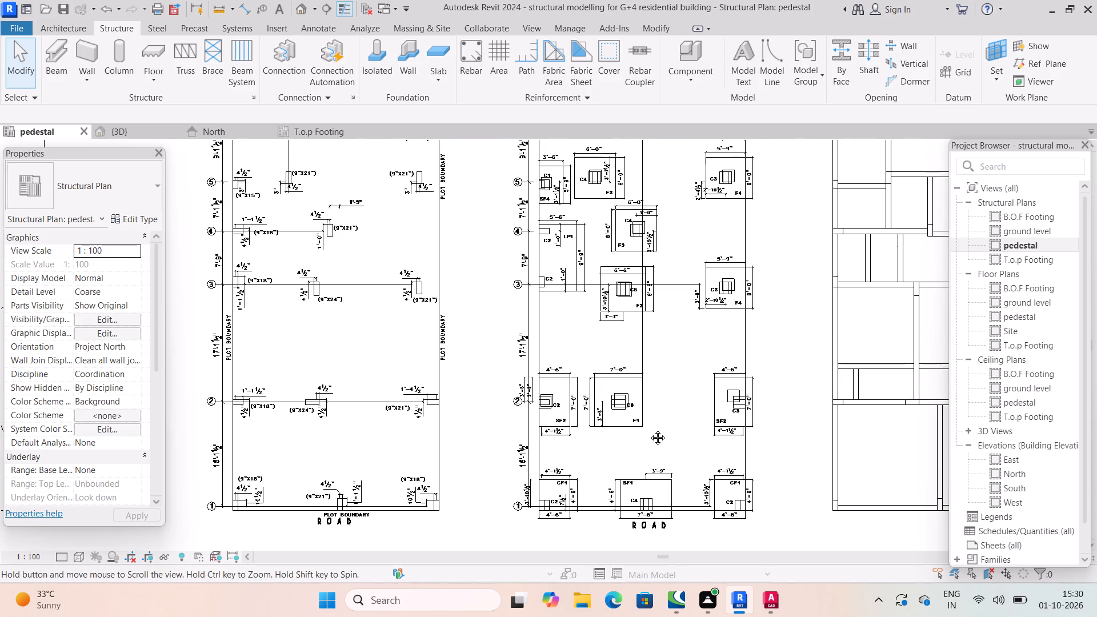
Switch to AutoCAD and check the pedestal sizes for CF1 and SF1 in the footing schedule.
left_click(724, 547)
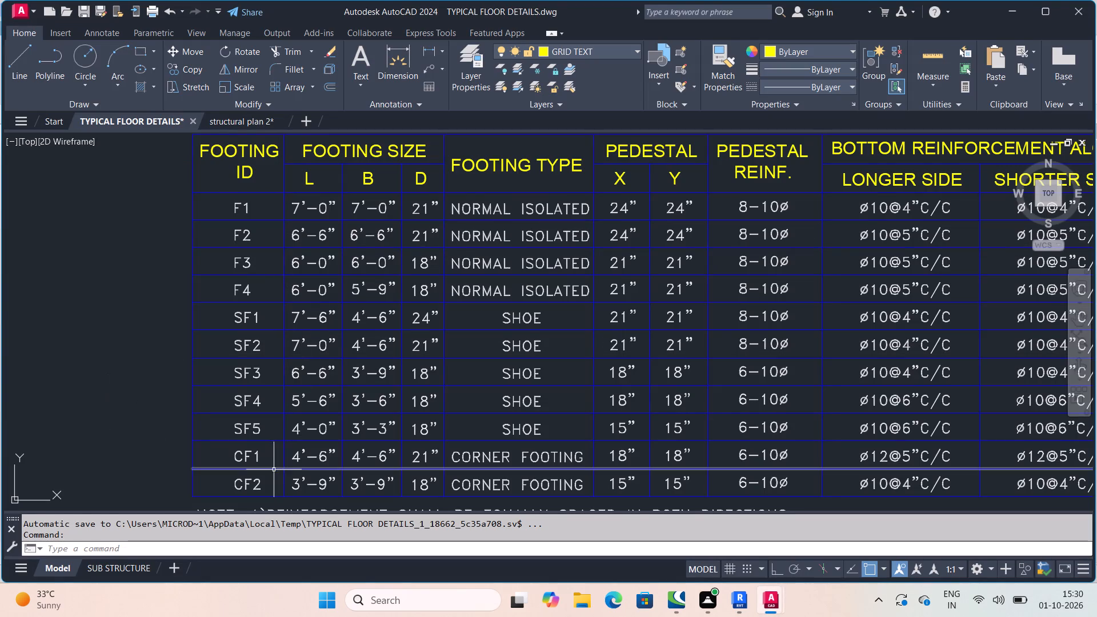
scroll(348, 382, "down", 4)
scroll(334, 394, "up", 6)
scroll(412, 387, "down", 2)
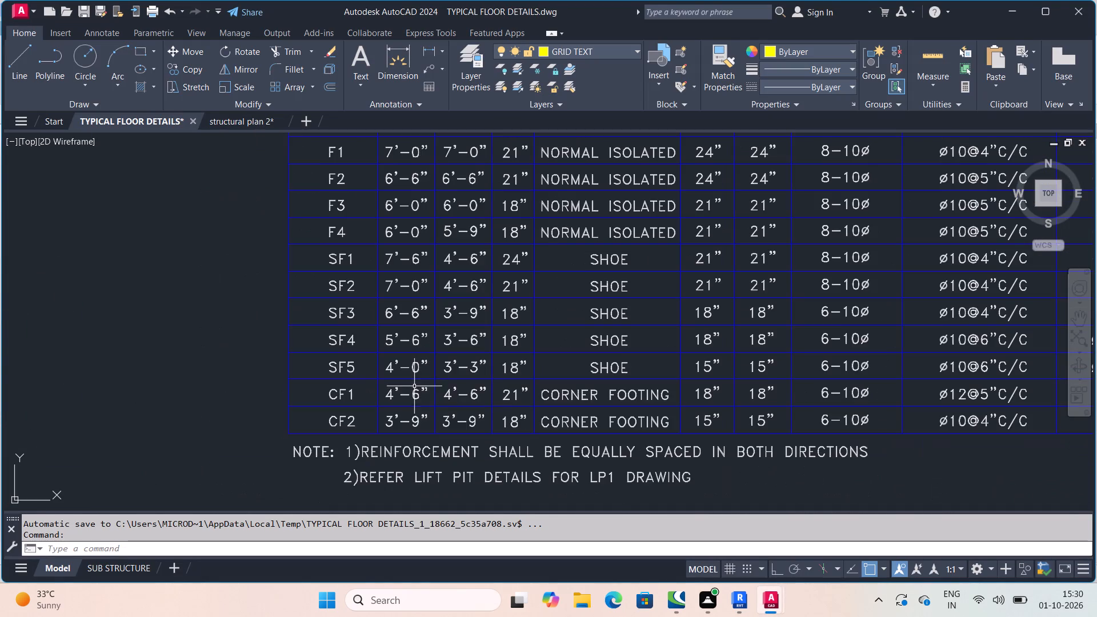
middle_click_drag(508, 383, 445, 427)
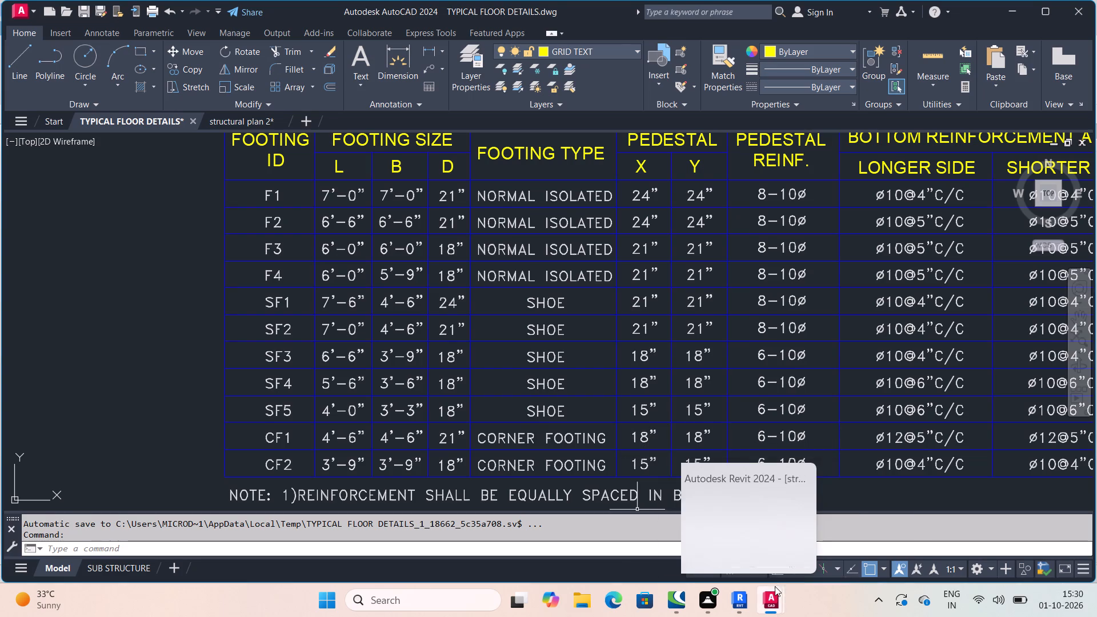
left_click(718, 540)
Dimension the vertical side of the C2 pedestal outline on the CF1 footing beside the grid 1 bubble.
scroll(677, 338, "down", 4)
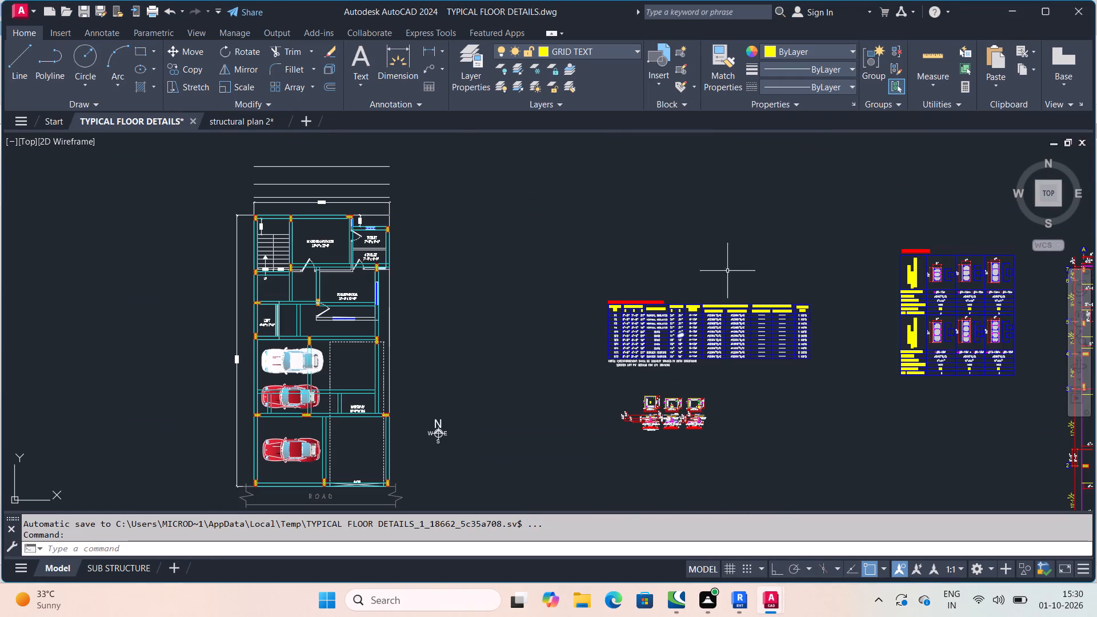
scroll(684, 339, "up", 4)
middle_click_drag(762, 227, 573, 480)
scroll(599, 444, "down", 3)
middle_click_drag(697, 311, 594, 466)
scroll(689, 325, "down", 2)
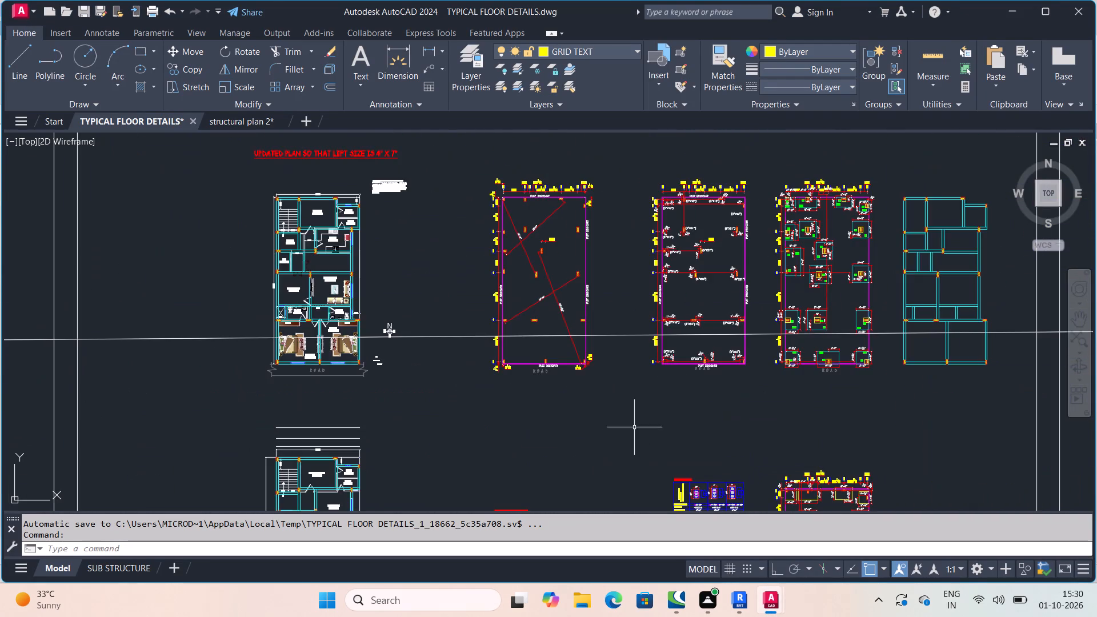
scroll(732, 345, "up", 4)
middle_click_drag(804, 354, 611, 407)
middle_click_drag(851, 462, 674, 336)
scroll(672, 386, "up", 2)
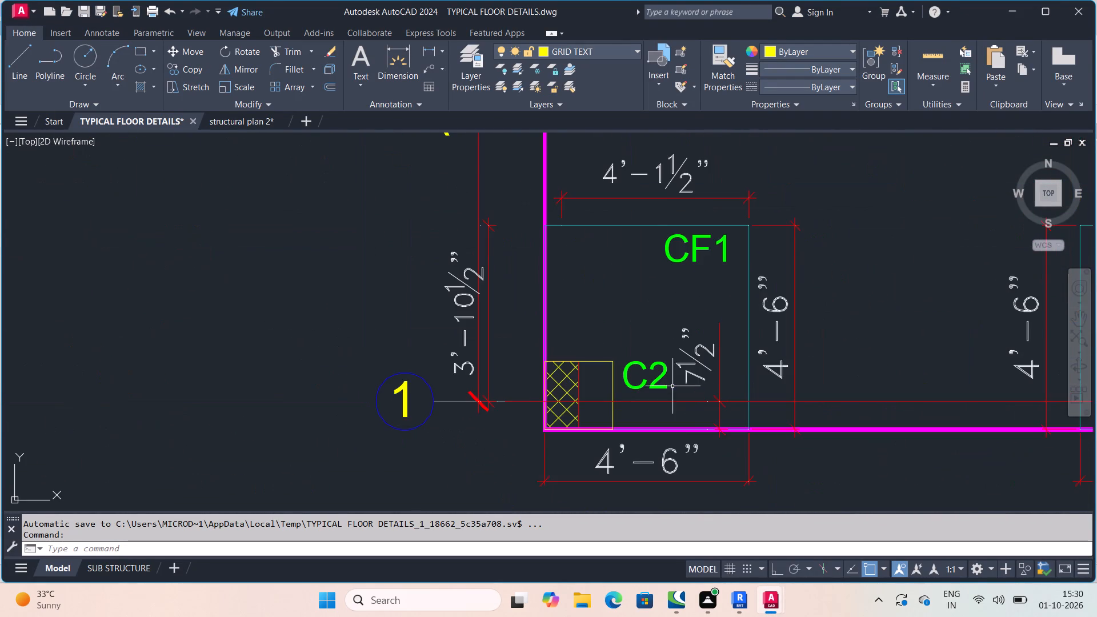
middle_click_drag(764, 366, 725, 367)
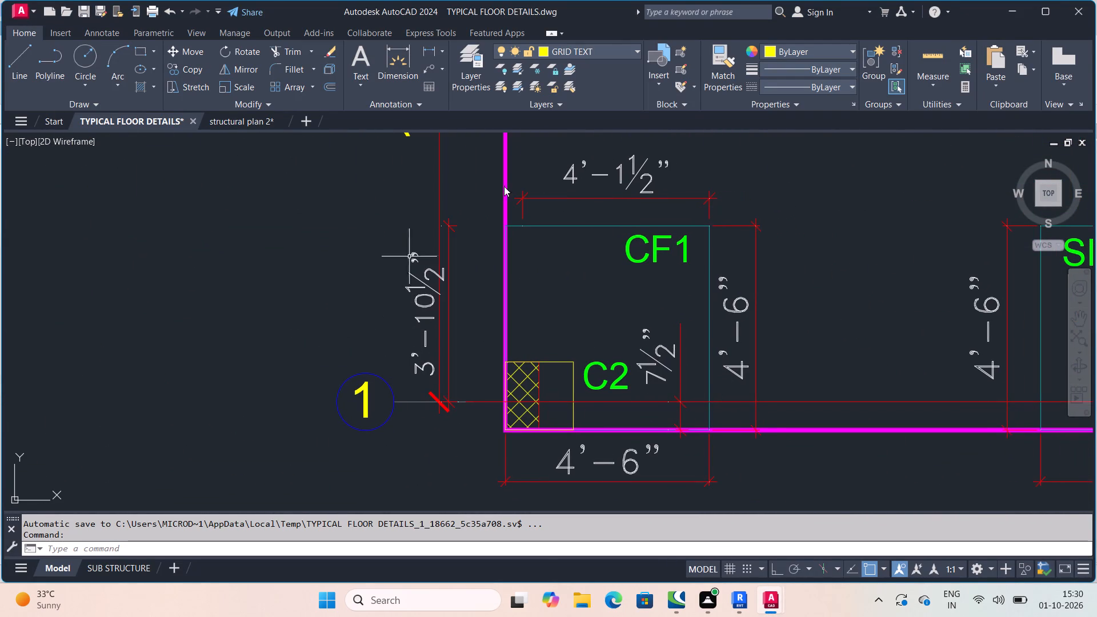
left_click(406, 51)
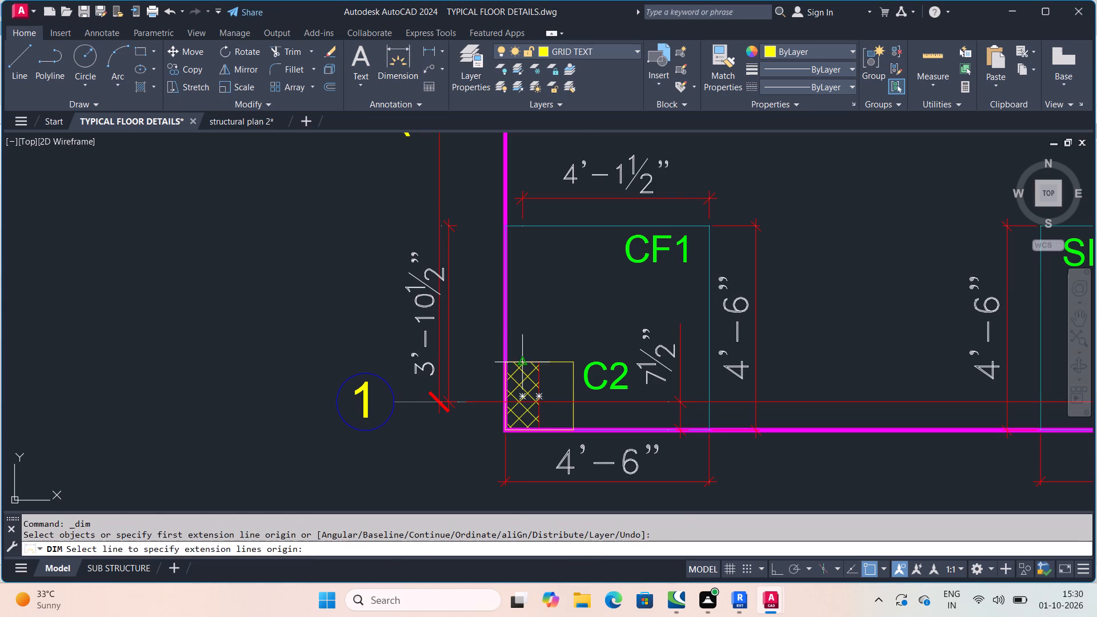
left_click(574, 430)
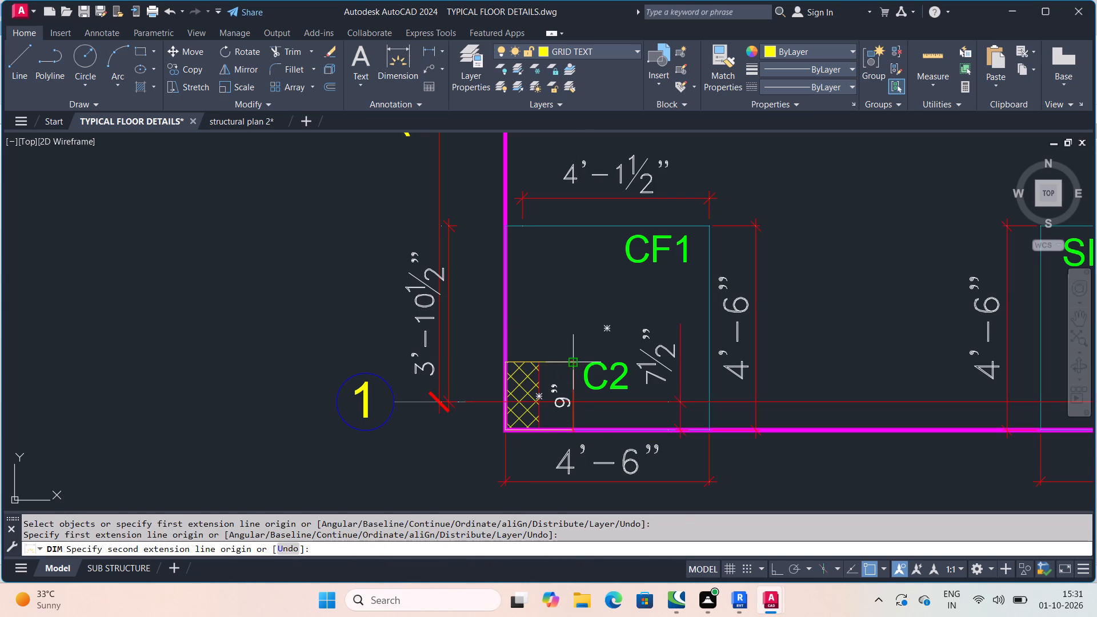
scroll(574, 359, "down", 3)
scroll(574, 362, "up", 7)
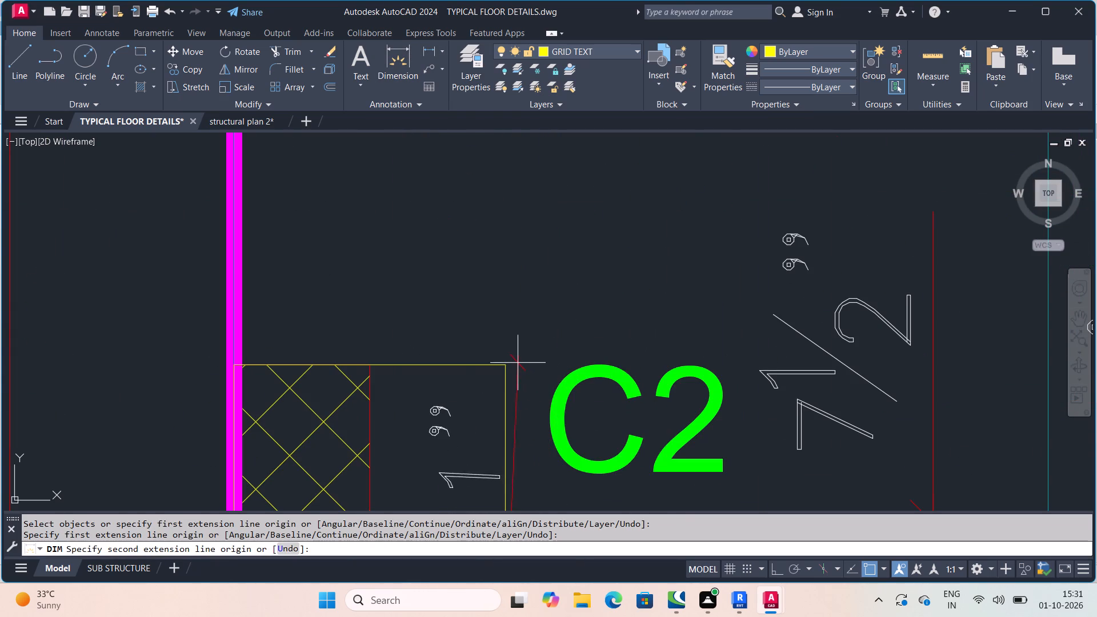
left_click(503, 368)
left_click(561, 363)
scroll(542, 340, "down", 4)
Dimension the vertical side of the C4 pedestal outline on the SF1 footing along grid 1.
middle_click_drag(535, 338, 478, 310)
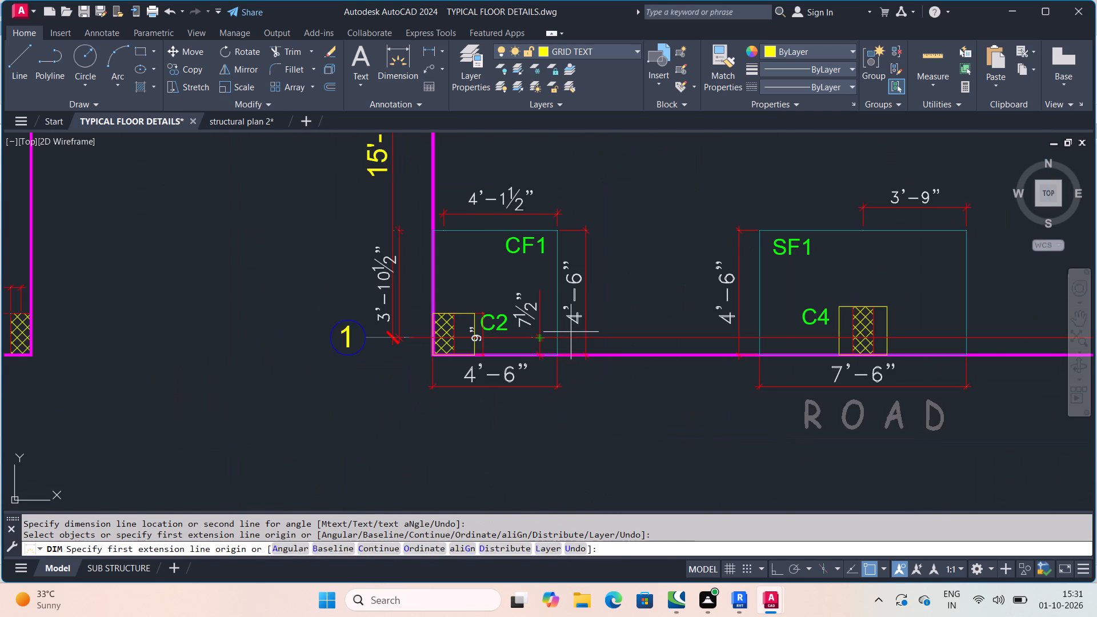
scroll(899, 310, "up", 3)
middle_click_drag(828, 365, 671, 266)
scroll(824, 363, "down", 3)
scroll(649, 298, "up", 4)
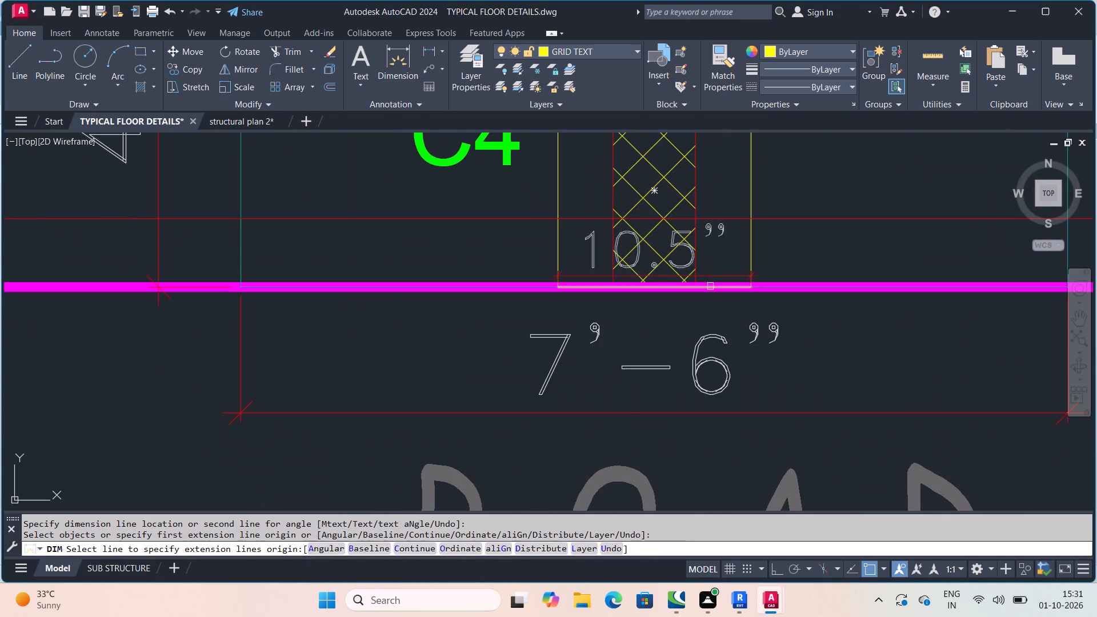
middle_click_drag(699, 291, 703, 336)
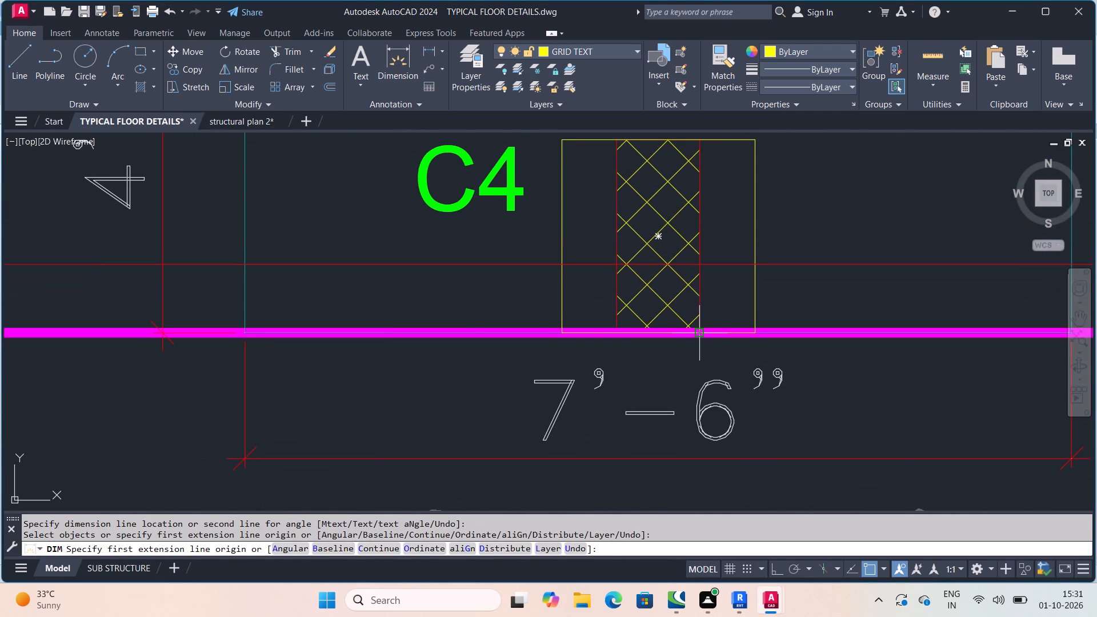
left_click(699, 332)
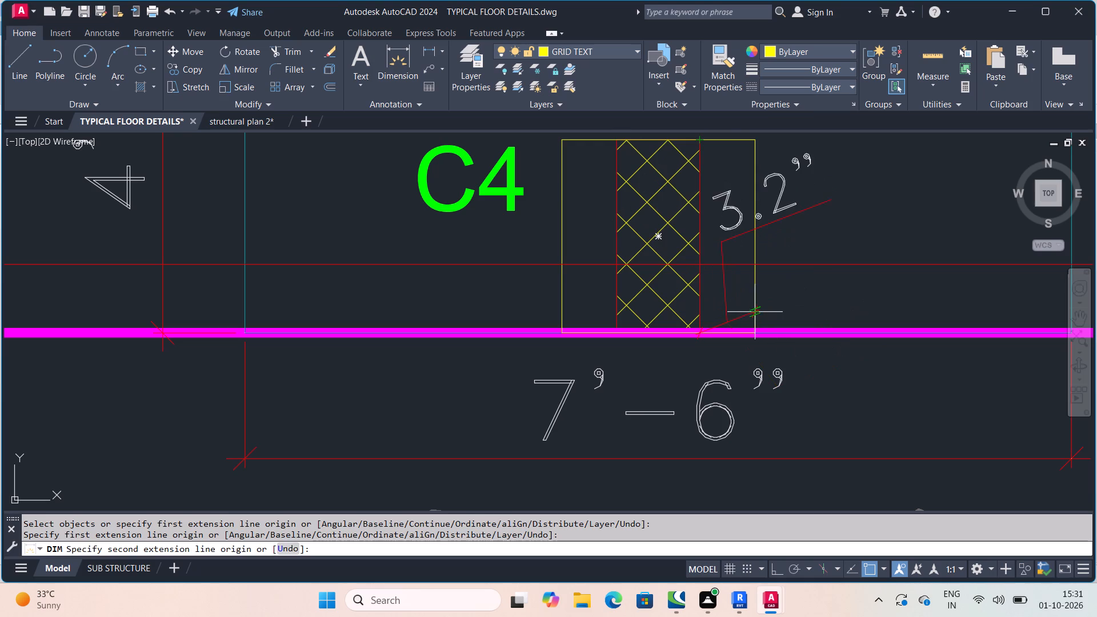
key("space")
key("space")
left_click_drag(756, 335, 755, 328)
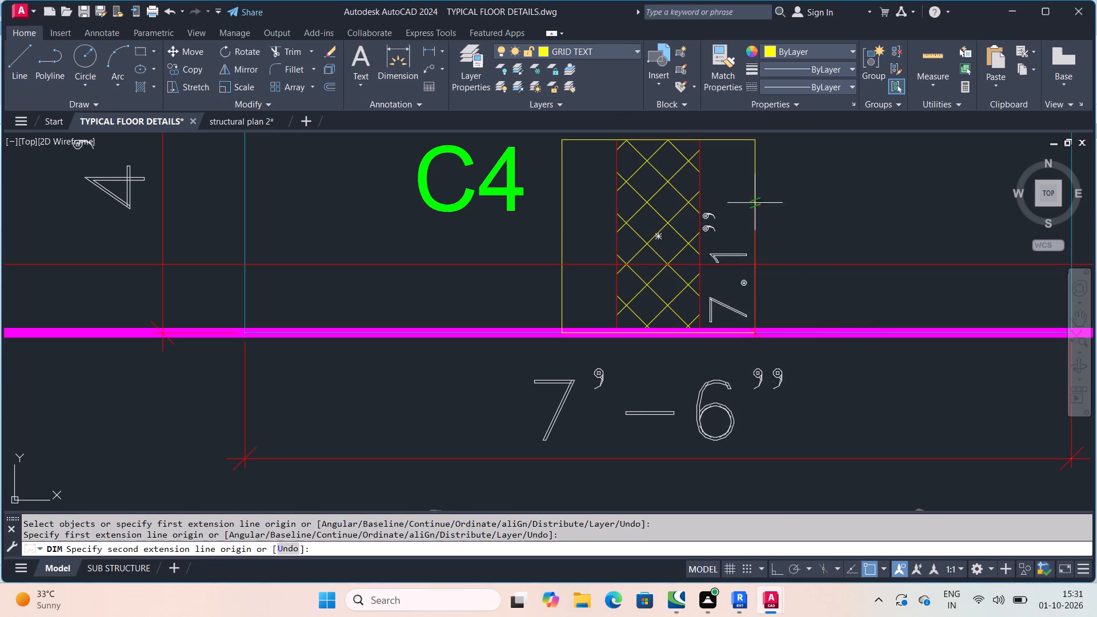
left_click(754, 136)
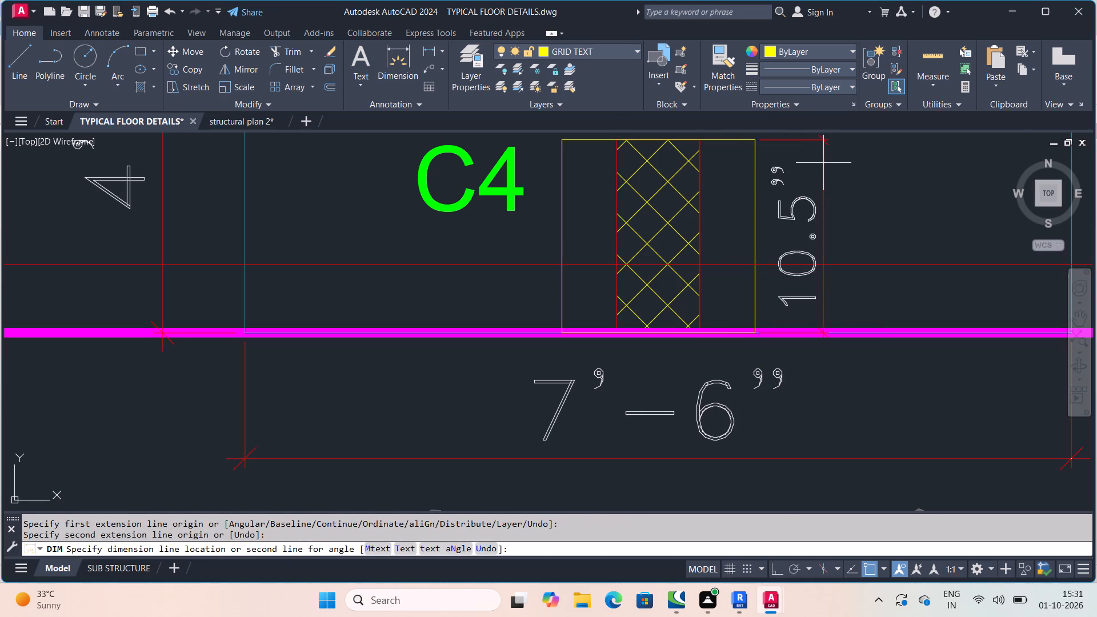
scroll(824, 165, "down", 3)
scroll(835, 175, "up", 3)
left_click(836, 177)
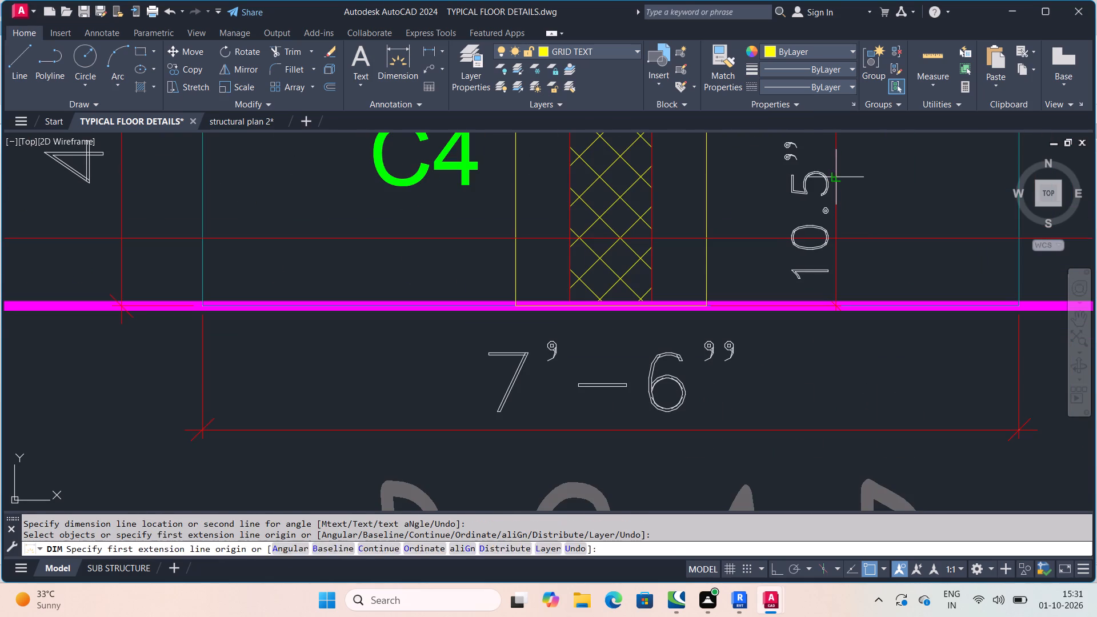
Switch to Revit and place an 18" concrete square column at the C2 outline on each of the two CF1 footings along grid 1.
scroll(831, 193, "down", 3)
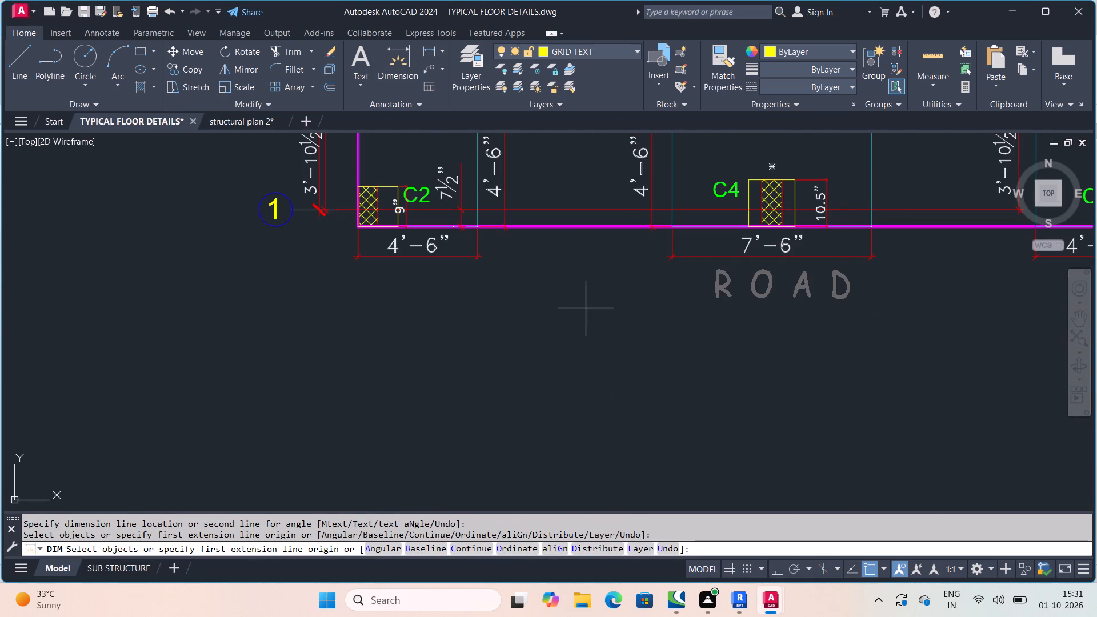
scroll(605, 456, "down", 4)
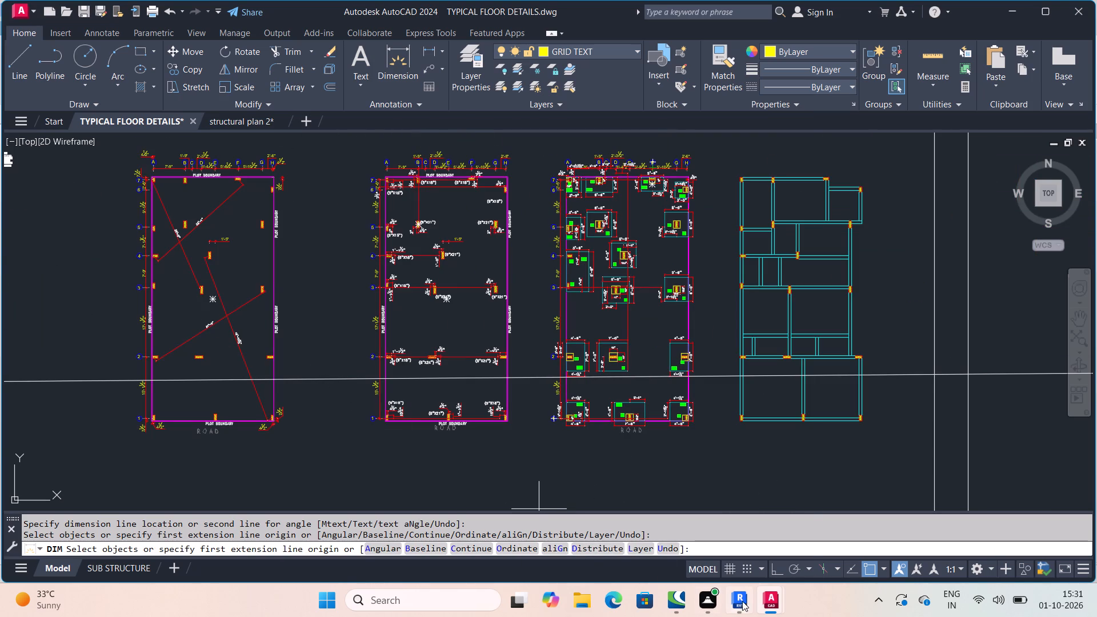
left_click(732, 540)
scroll(572, 414, "up", 3)
left_click(125, 50)
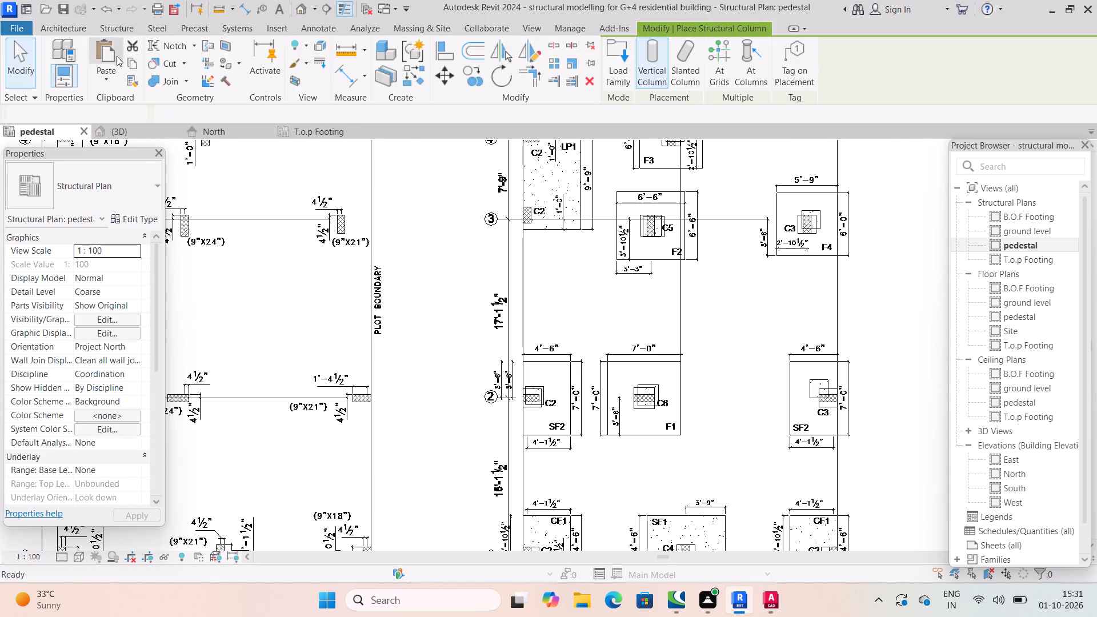
left_click(119, 190)
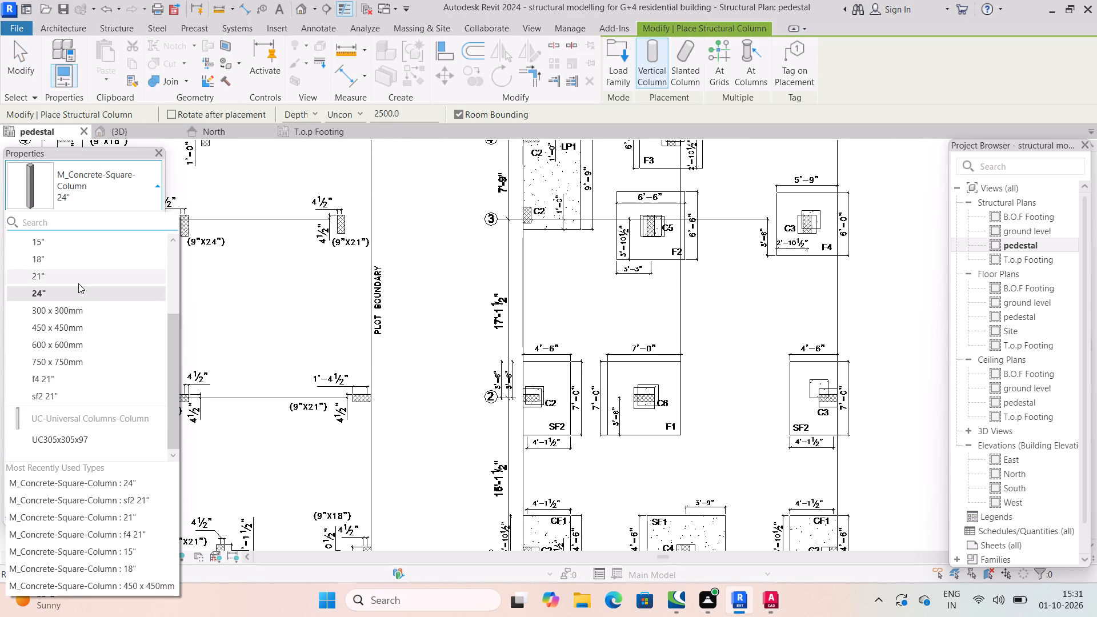
left_click(83, 259)
middle_click_drag(656, 518, 536, 266)
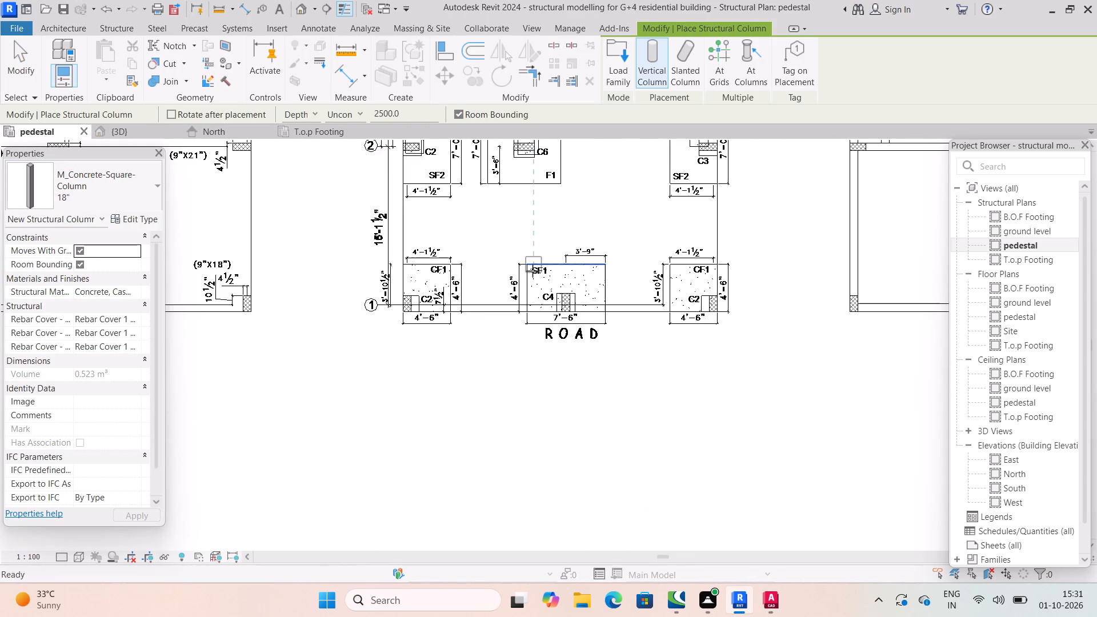
scroll(541, 311, "up", 2)
scroll(422, 305, "up", 4)
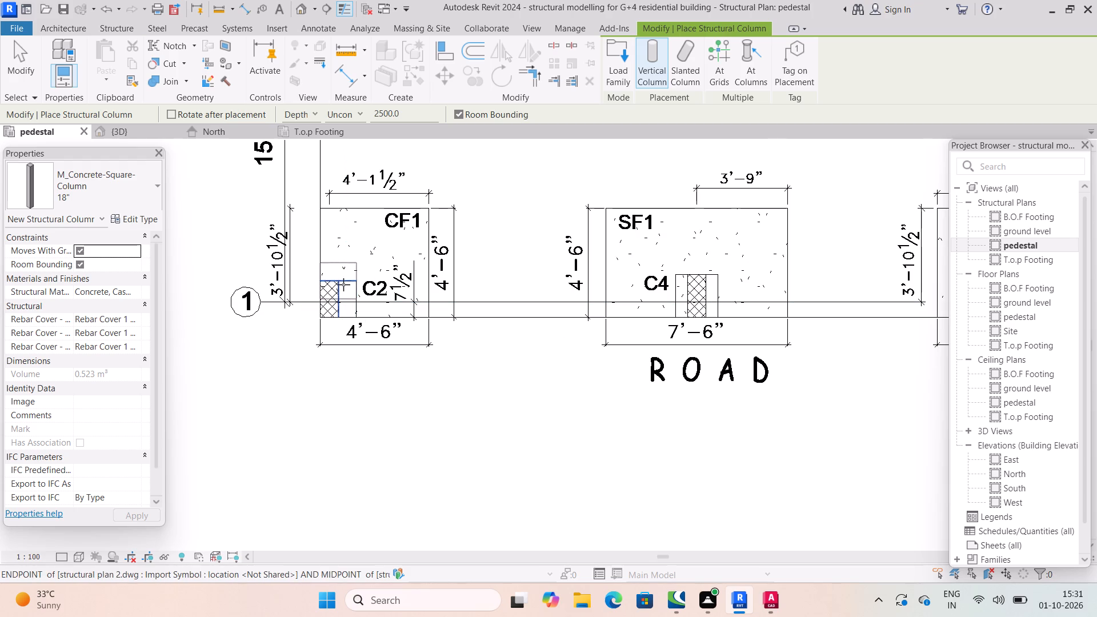
left_click(351, 283)
middle_click_drag(774, 299, 662, 345)
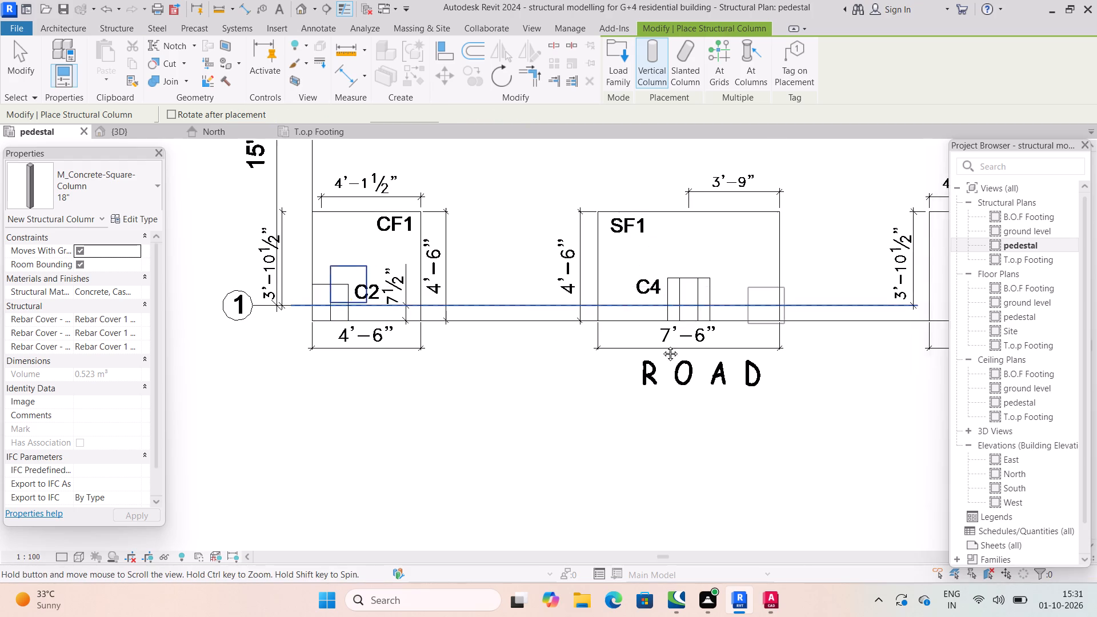
middle_click_drag(662, 345, 506, 360)
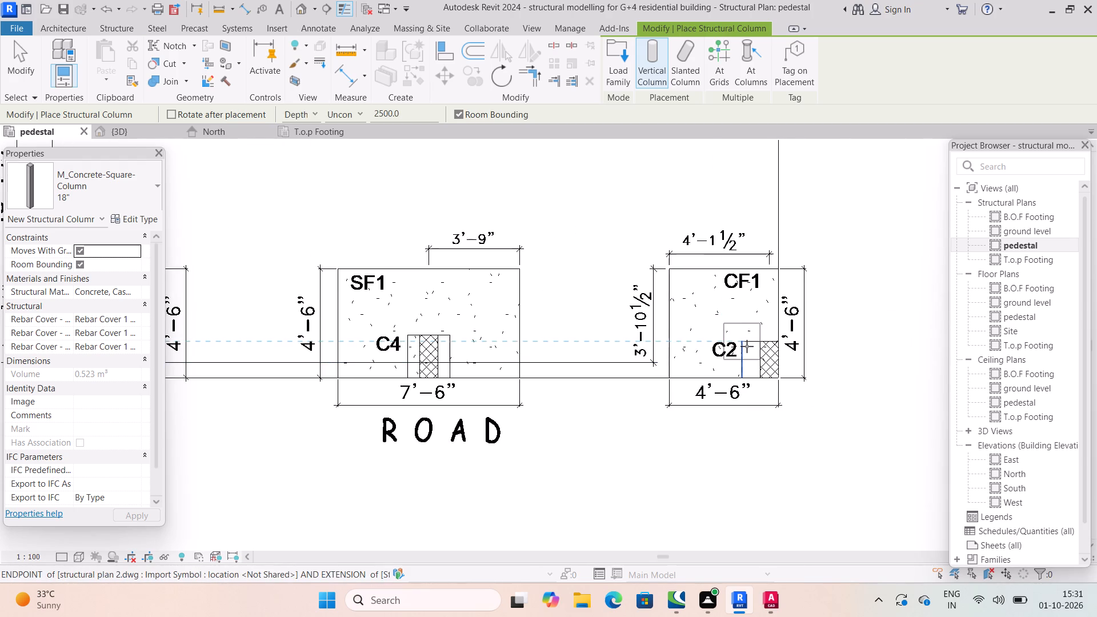
left_click(749, 346)
Place a 21" concrete square column at the C4 outline on the SF1 footing along grid 1.
middle_click_drag(359, 411, 465, 450)
scroll(359, 411, "down", 1)
scroll(525, 400, "up", 2)
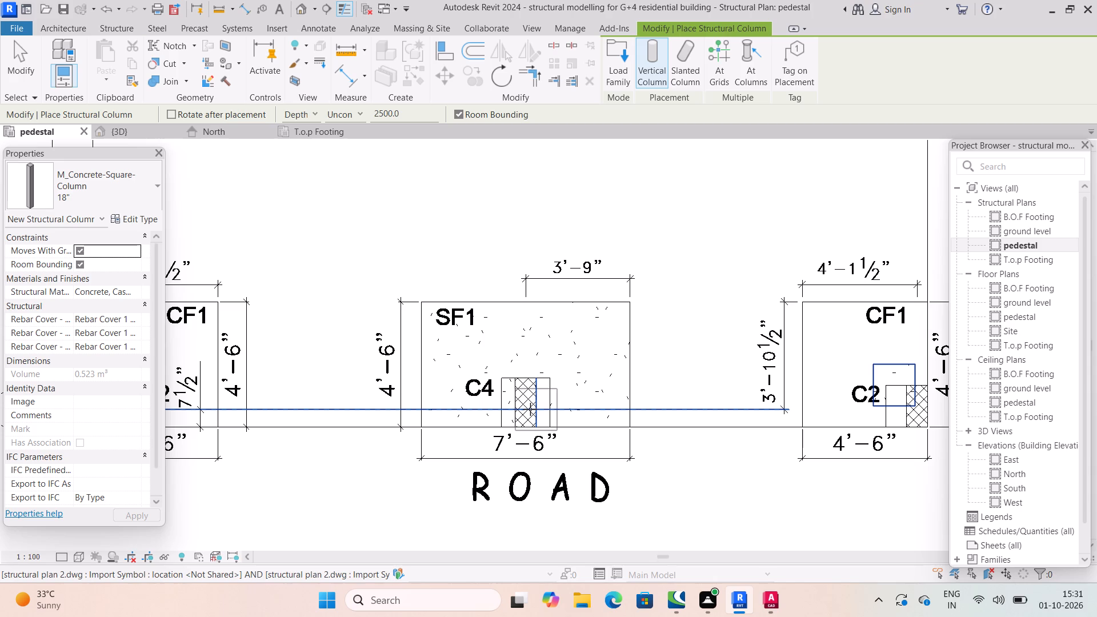
key("Escape")
left_click(122, 174)
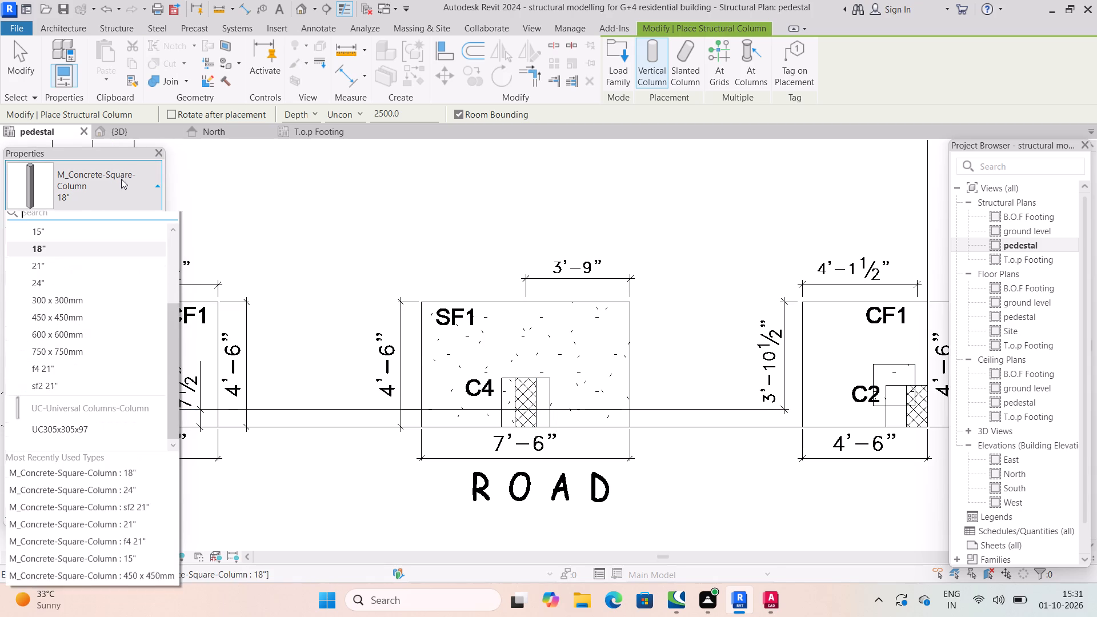
left_click(56, 273)
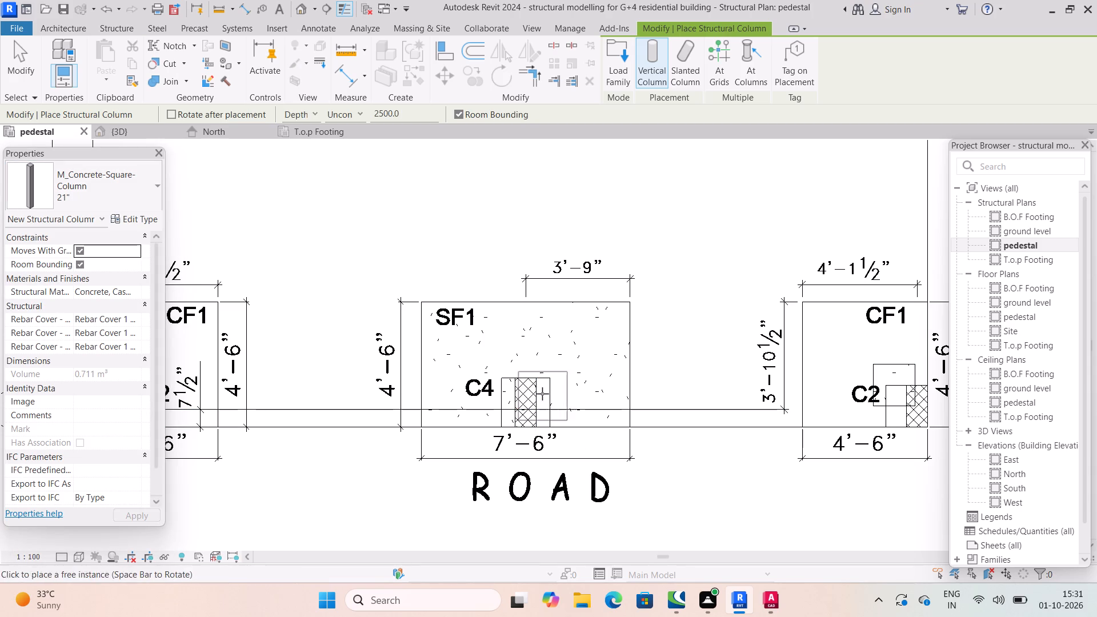
left_click(542, 392)
Check the placed columns and their footings in the 3D view and the North elevation.
scroll(628, 342, "down", 4)
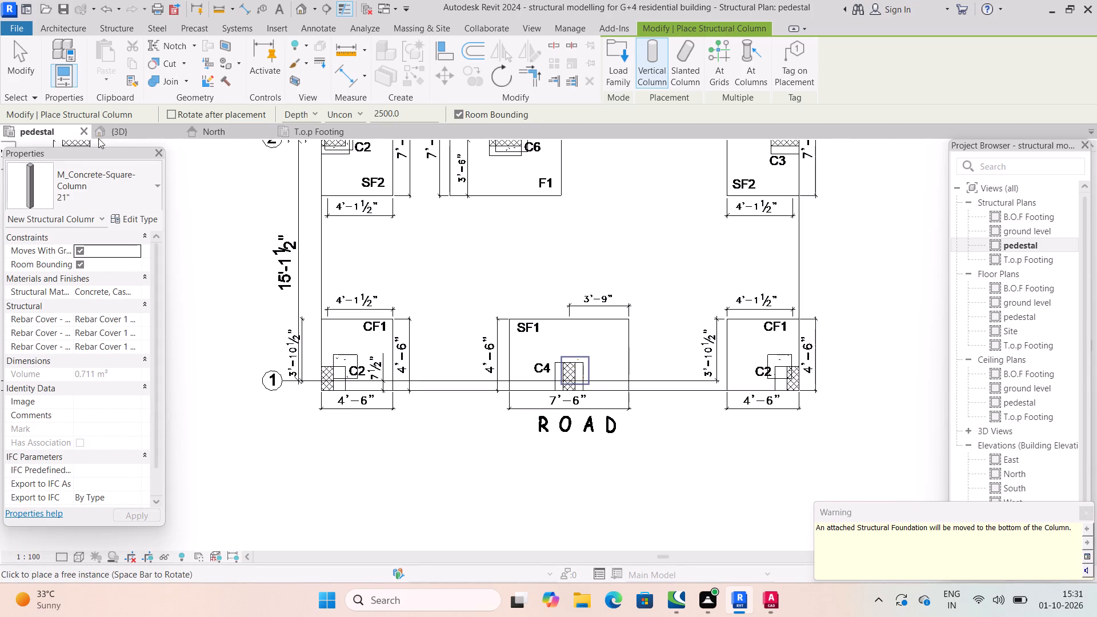
left_click(117, 134)
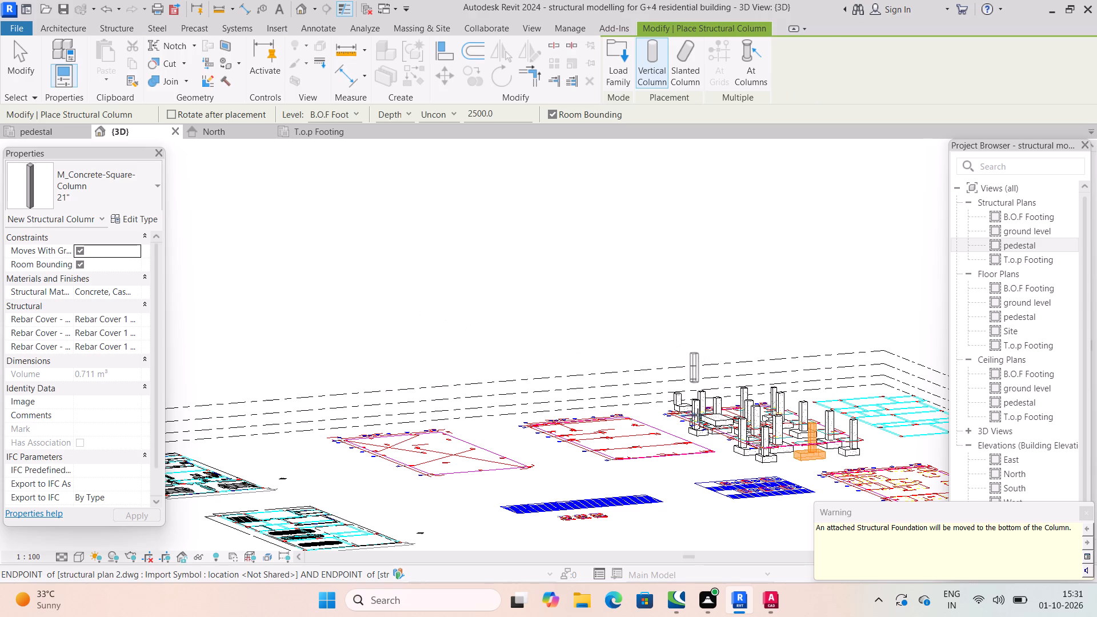
key("Escape")
key("Escape")
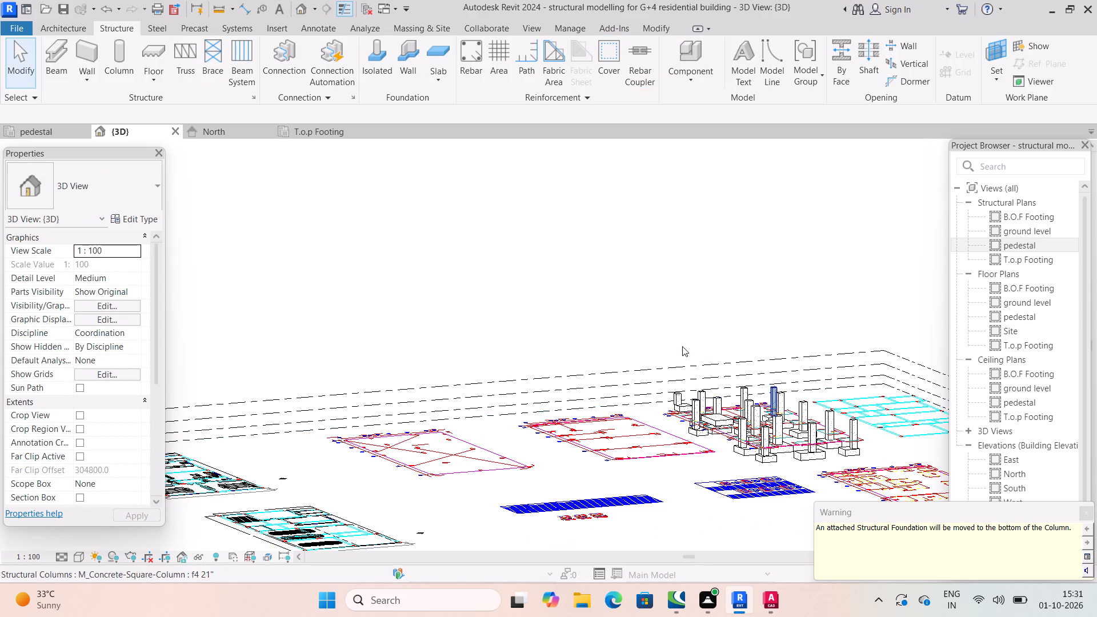
scroll(672, 339, "down", 2)
left_click(228, 127)
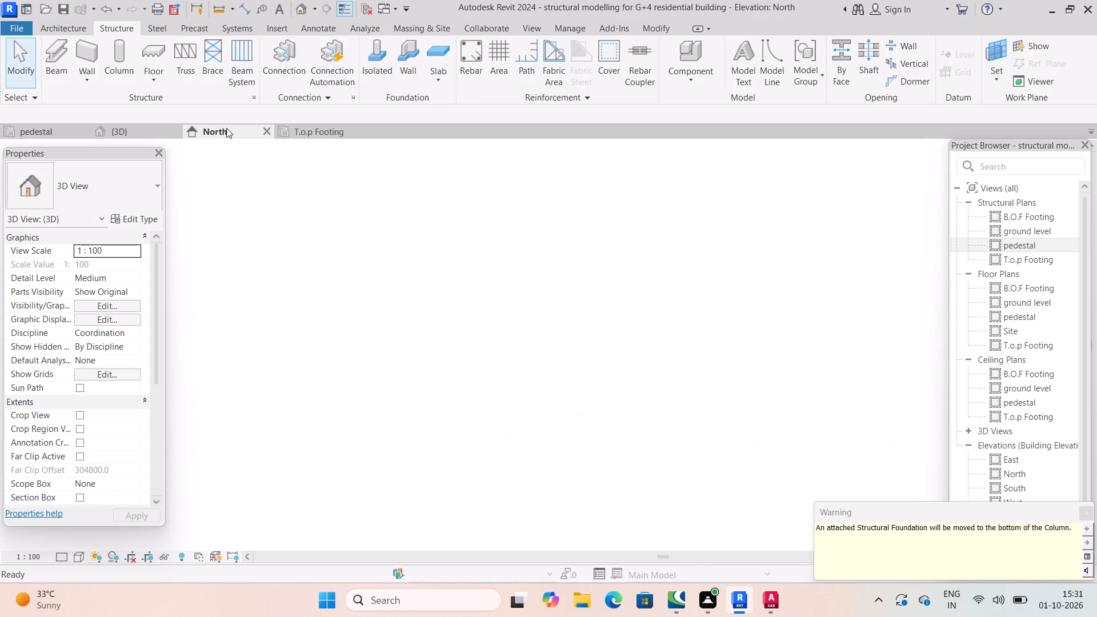
scroll(423, 332, "up", 3)
scroll(469, 305, "up", 2)
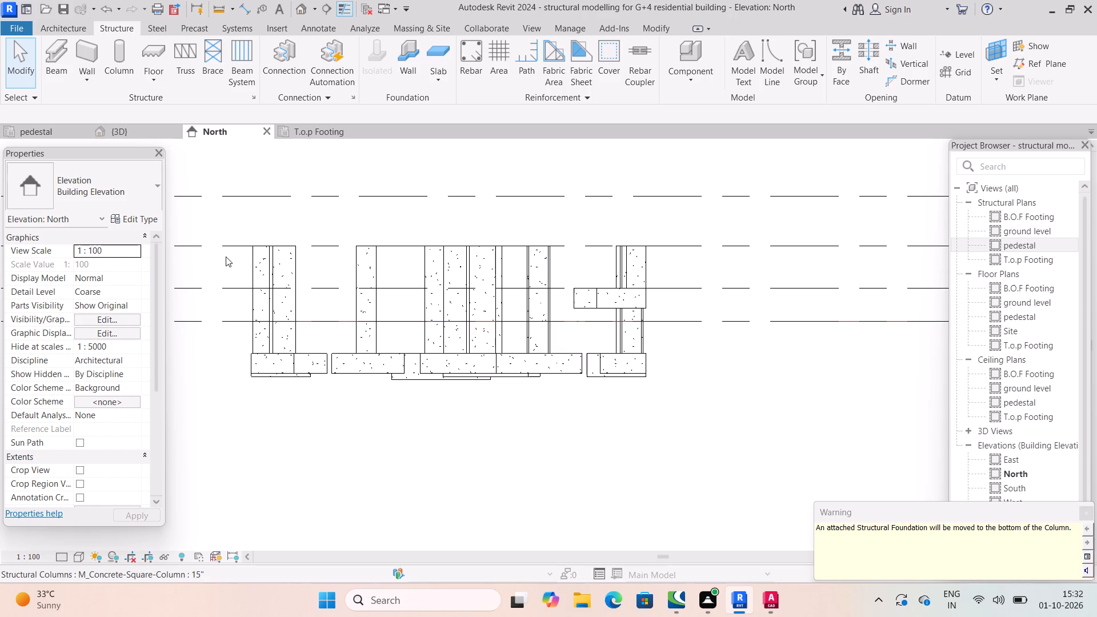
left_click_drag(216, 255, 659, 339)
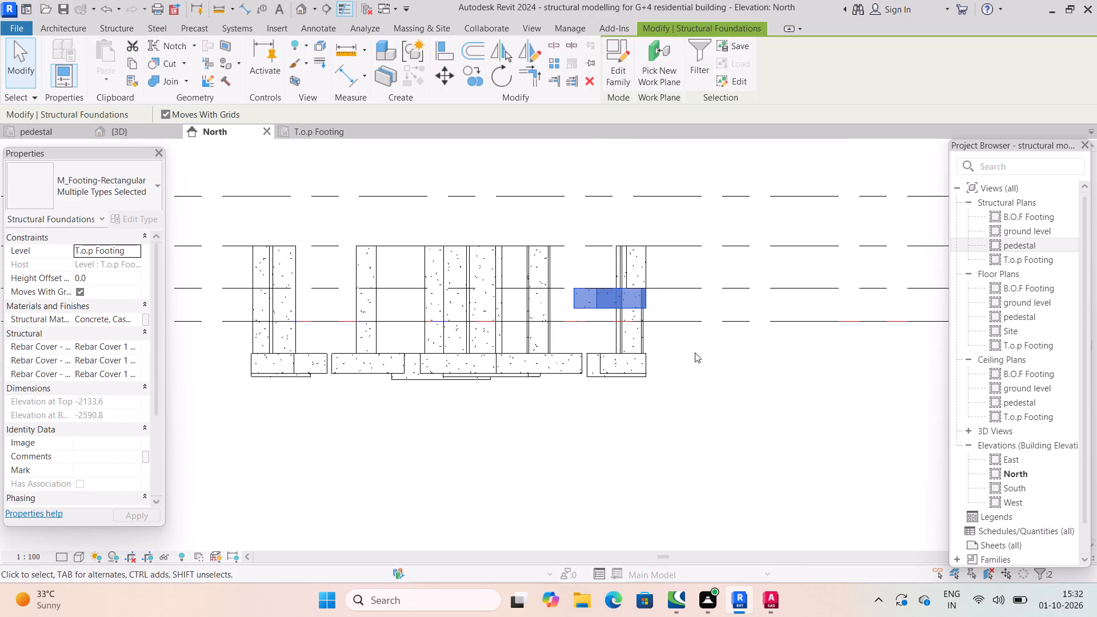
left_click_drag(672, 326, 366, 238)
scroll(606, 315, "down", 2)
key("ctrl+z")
Examine the level names and how the columns and footings sit against those levels in the North elevation.
scroll(775, 369, "down", 8)
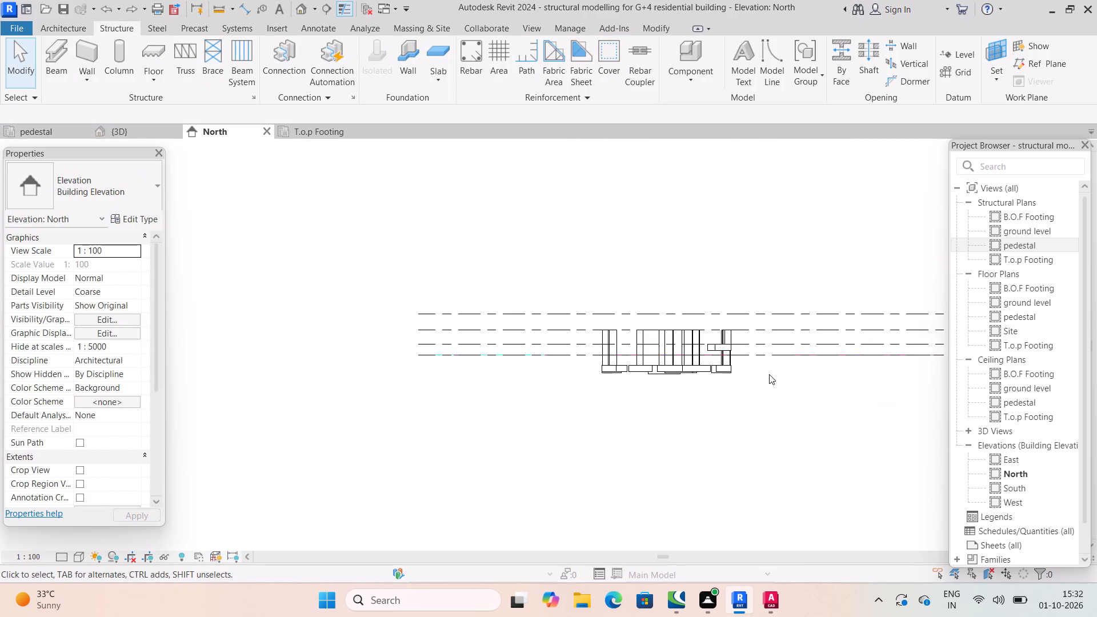
middle_click_drag(765, 378, 349, 396)
scroll(357, 390, "down", 4)
scroll(746, 367, "up", 6)
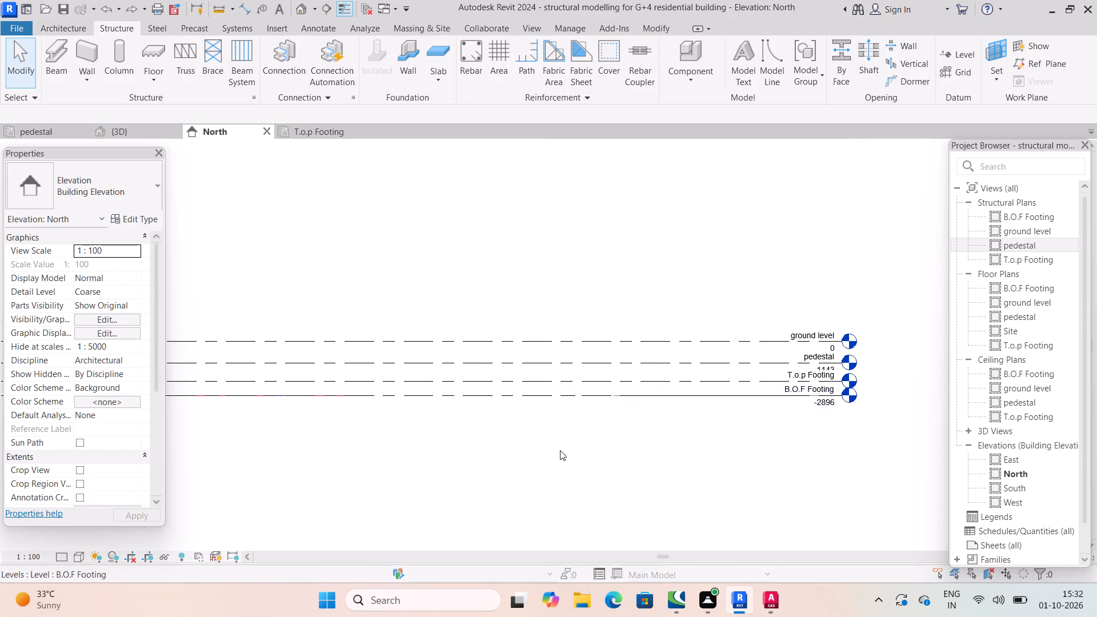
middle_click_drag(440, 460, 767, 411)
middle_click_drag(155, 350, 662, 323)
middle_click_drag(350, 370, 827, 329)
scroll(669, 345, "down", 1)
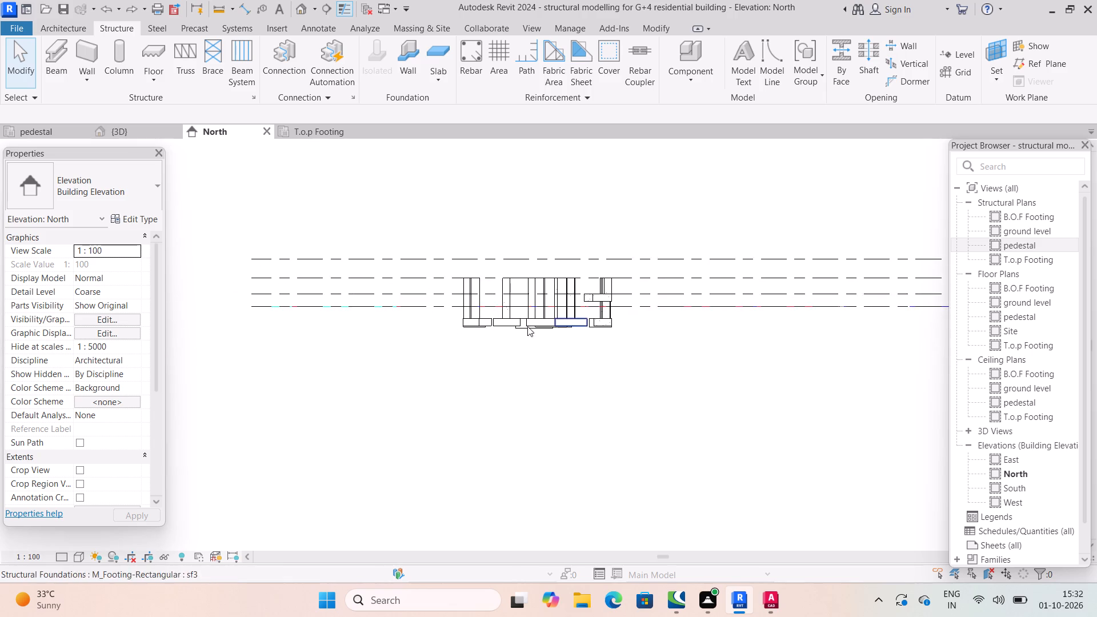
scroll(461, 310, "up", 2)
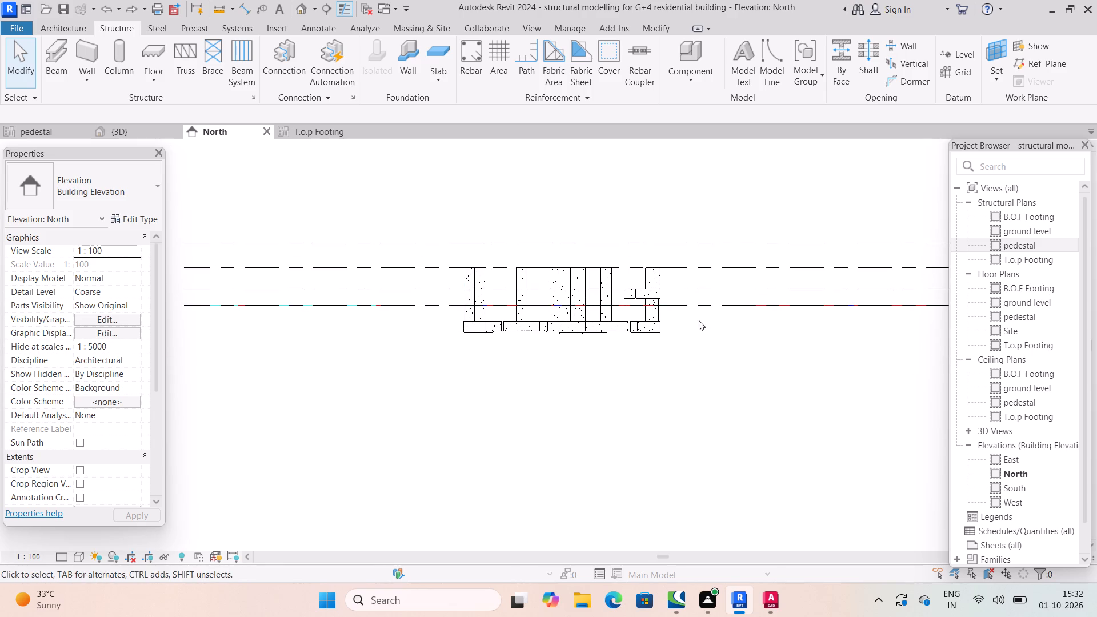
scroll(664, 277, "up", 4)
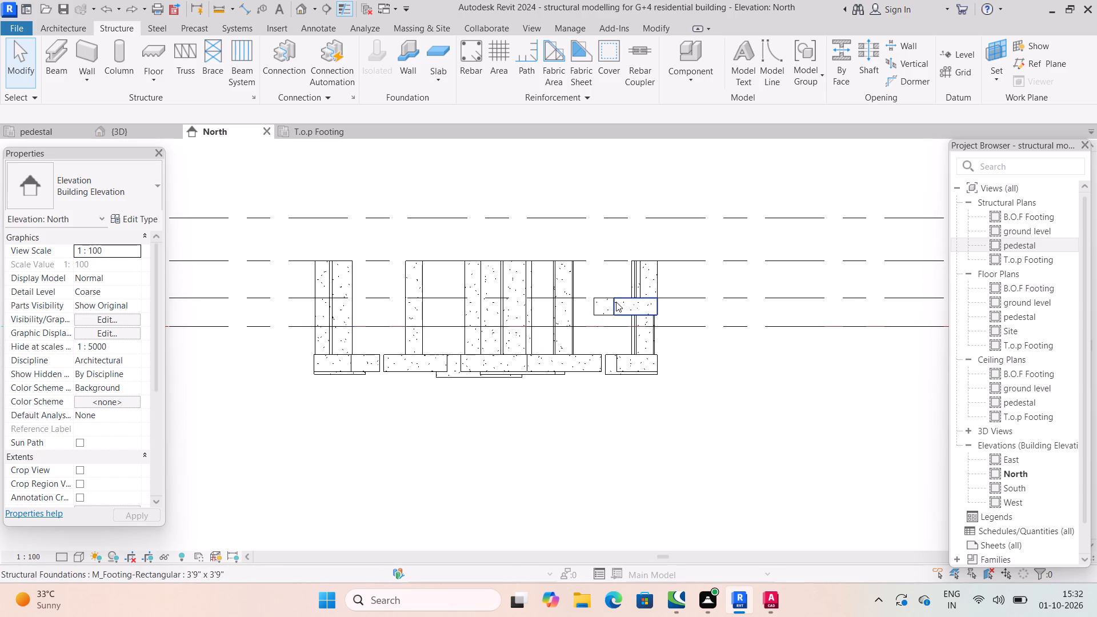
left_click(616, 302)
left_click(594, 302)
middle_click_drag(615, 316, 618, 340, "shift")
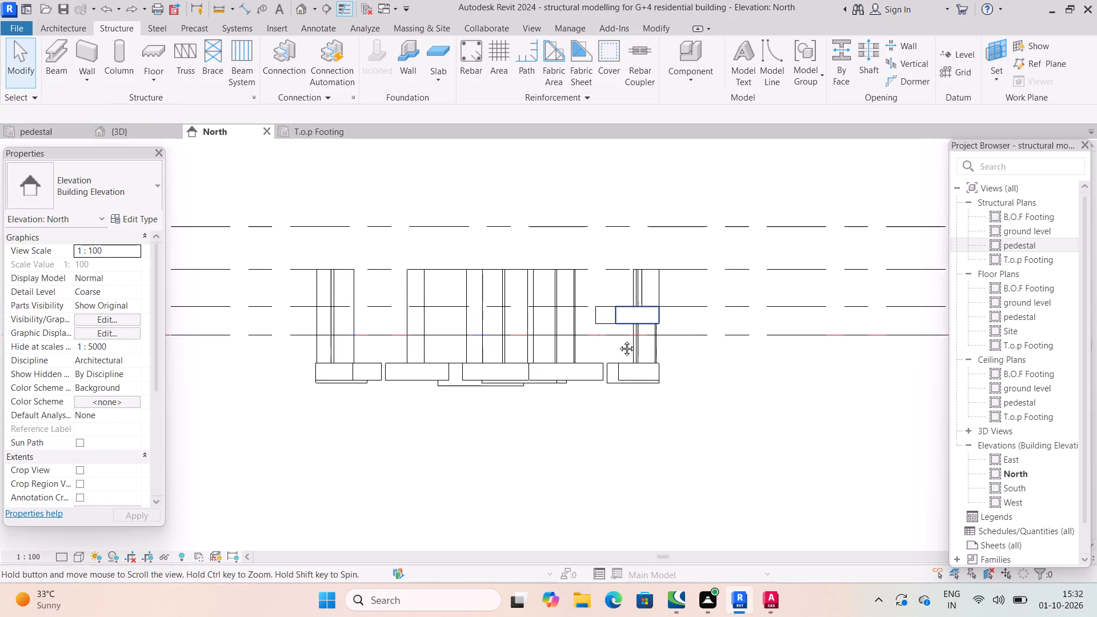
middle_click_drag(618, 340, 627, 383, "shift")
scroll(643, 375, "down", 1, "shift")
middle_click_drag(643, 375, 642, 399, "shift")
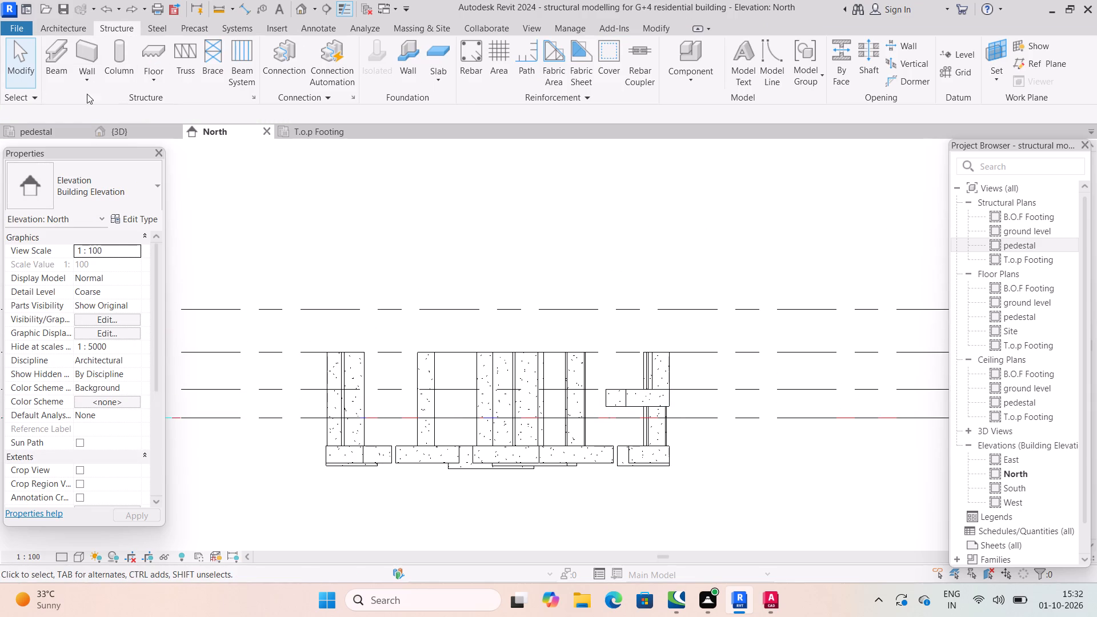
Inspect the footings and pedestal columns from several sides in the 3D view, comparing the raised footings with the lower ones.
left_click(135, 130)
scroll(764, 440, "up", 4)
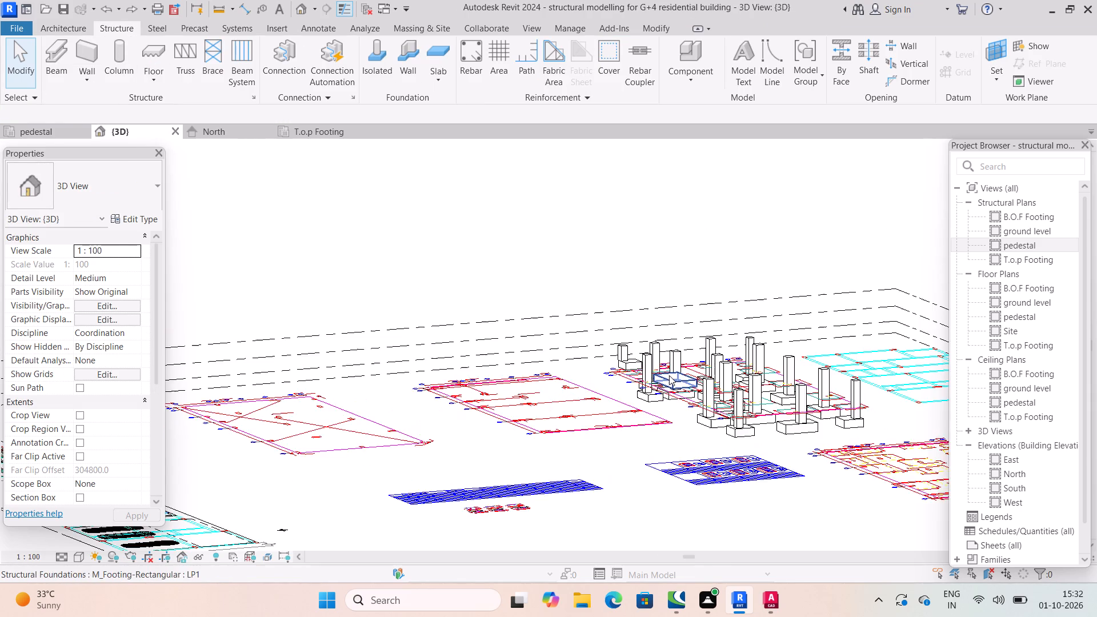
scroll(669, 375, "up", 4)
scroll(622, 370, "up", 3)
middle_click_drag(703, 414, 738, 466, "shift")
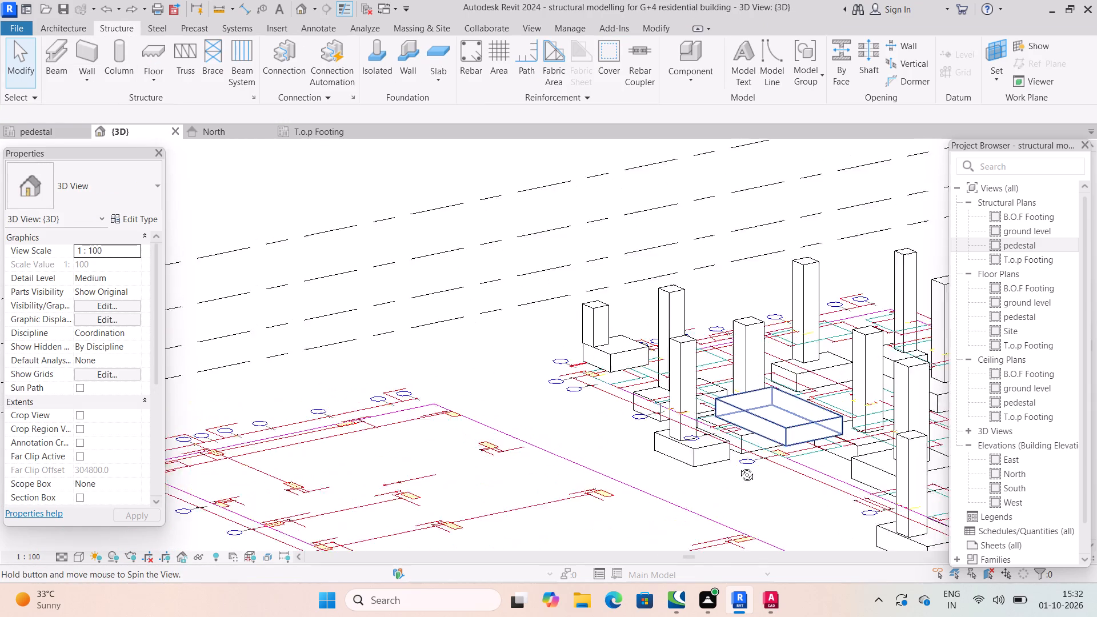
middle_click_drag(738, 466, 957, 423, "shift")
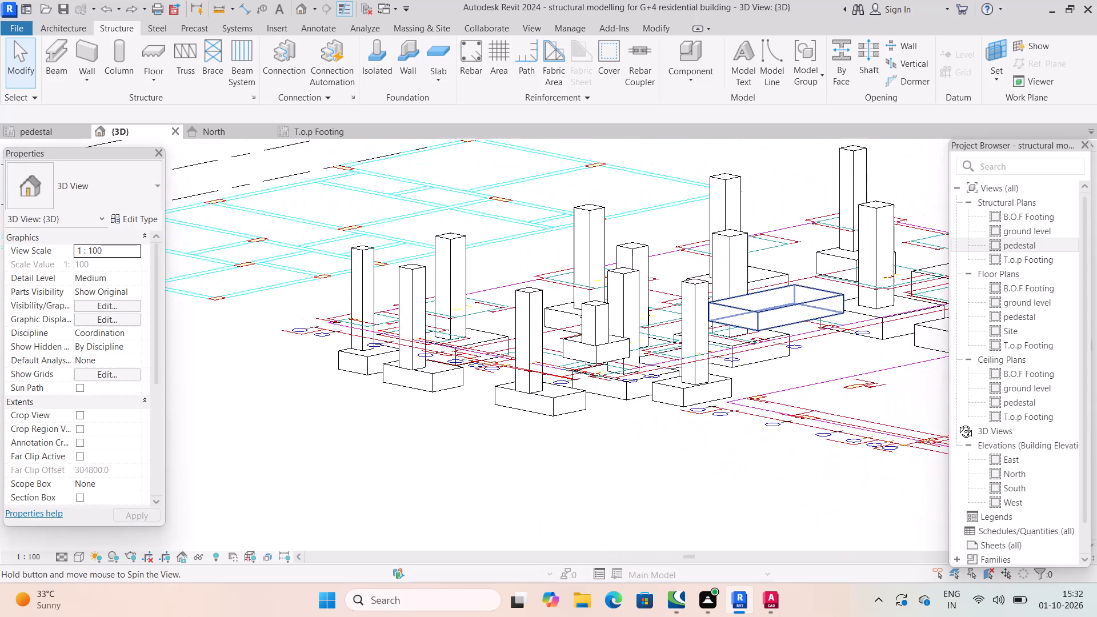
middle_click_drag(957, 423, 863, 445, "shift")
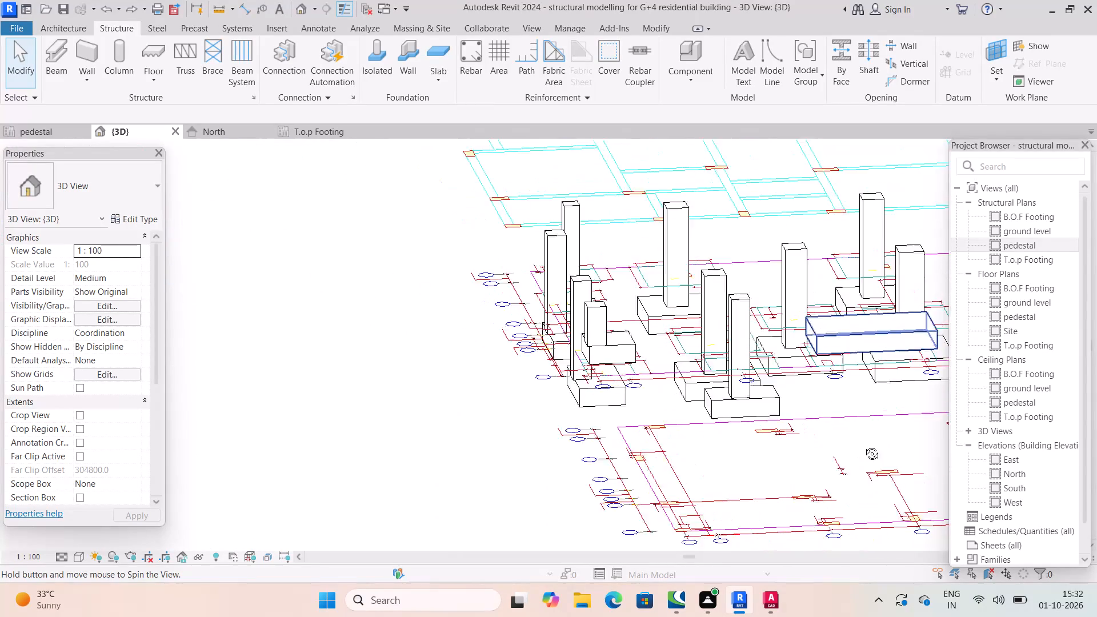
middle_click_drag(863, 445, 527, 383, "shift")
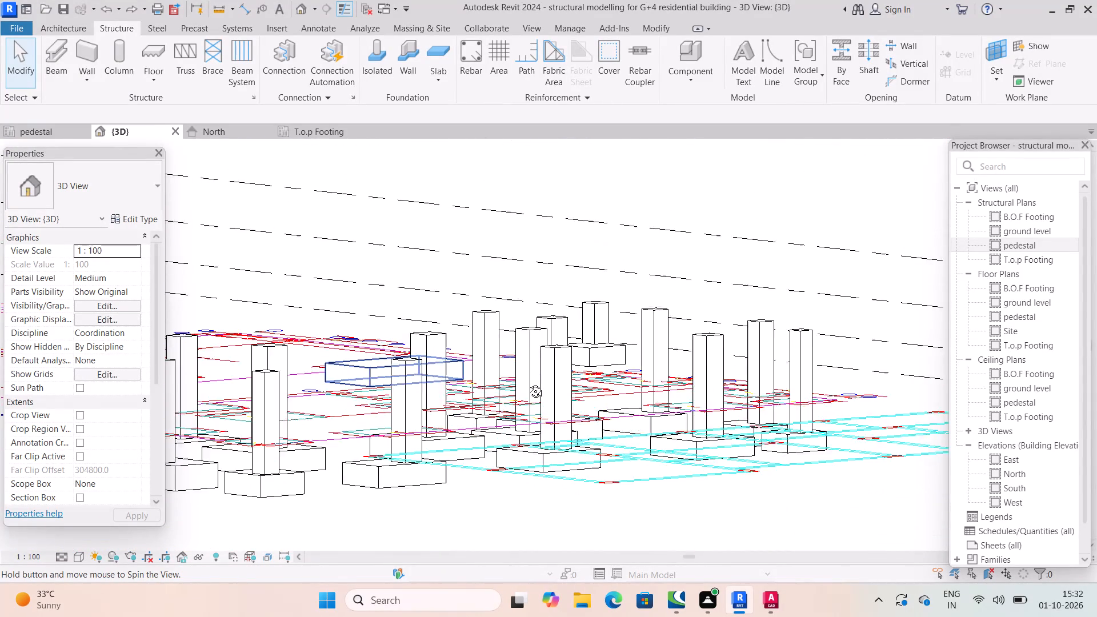
middle_click_drag(527, 383, 497, 391, "shift")
scroll(497, 391, "down", 4)
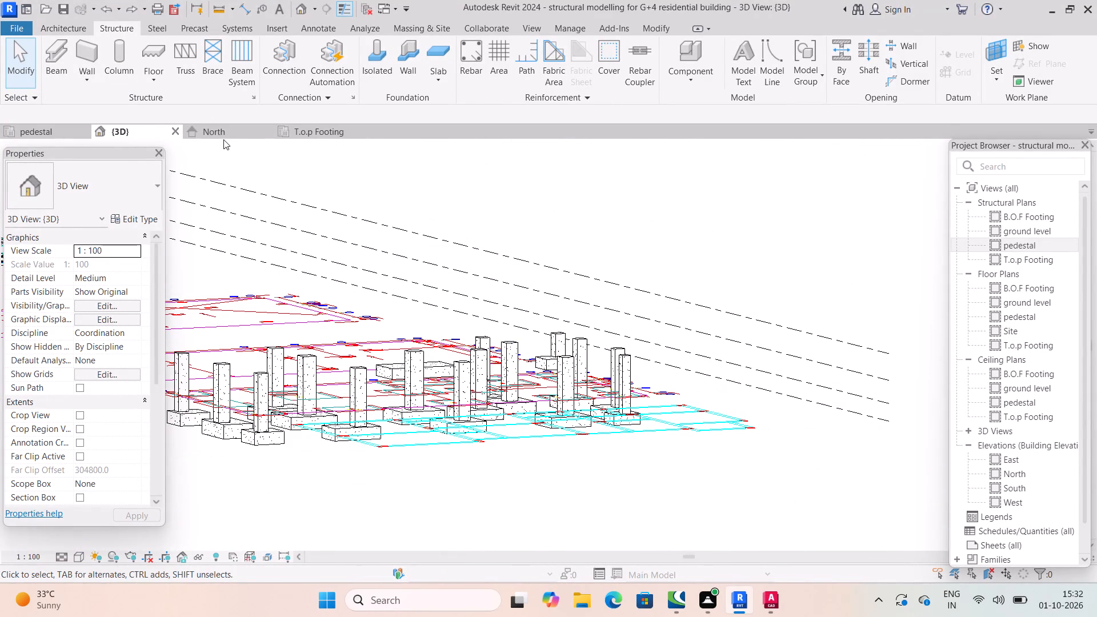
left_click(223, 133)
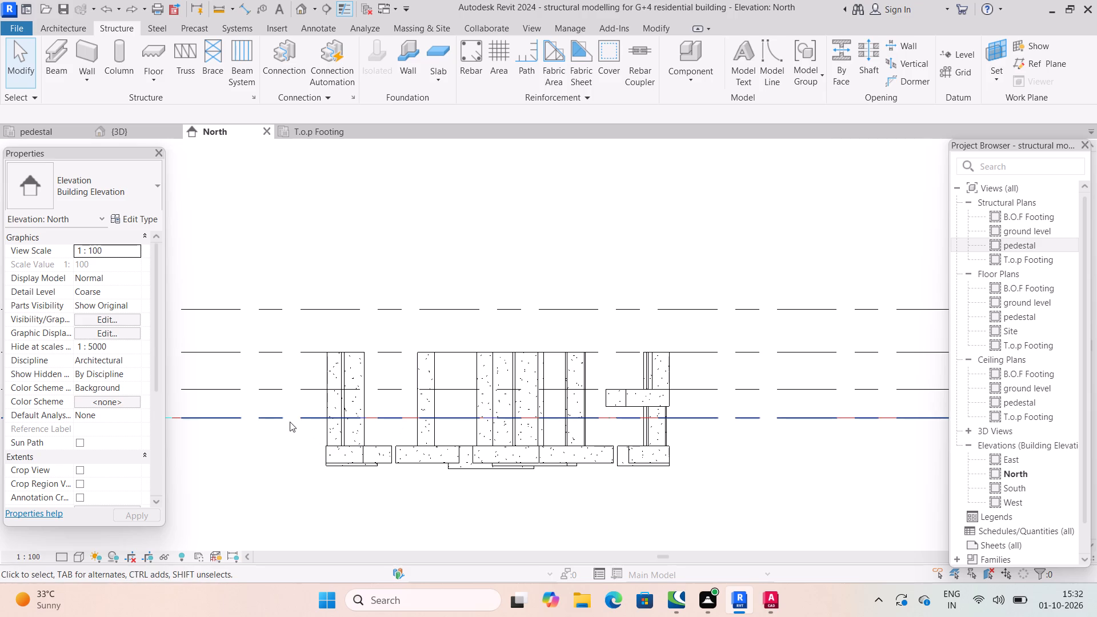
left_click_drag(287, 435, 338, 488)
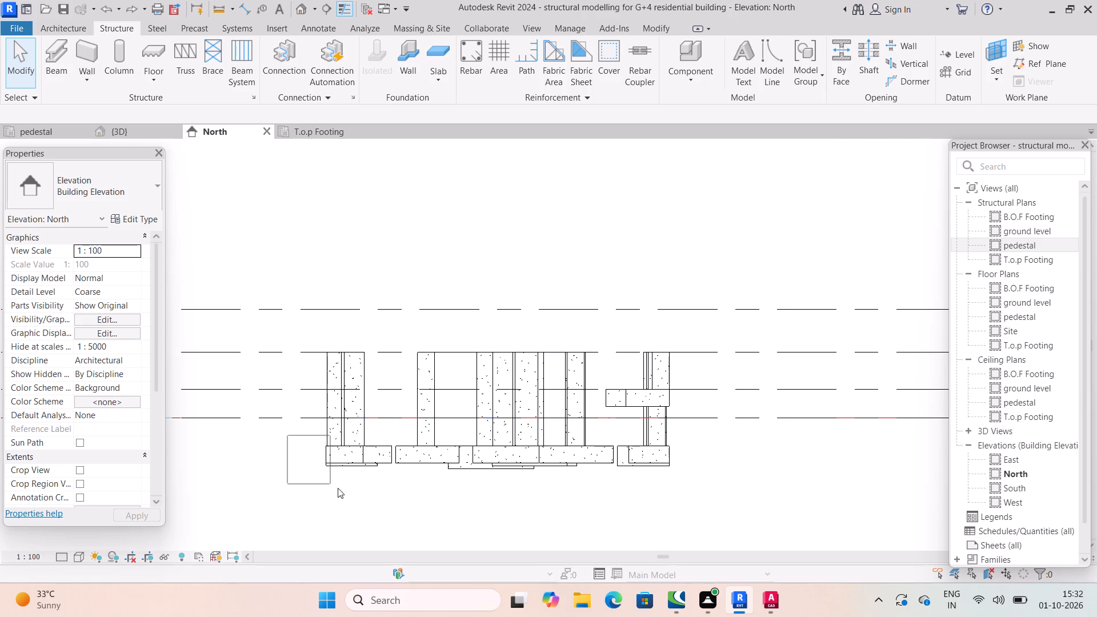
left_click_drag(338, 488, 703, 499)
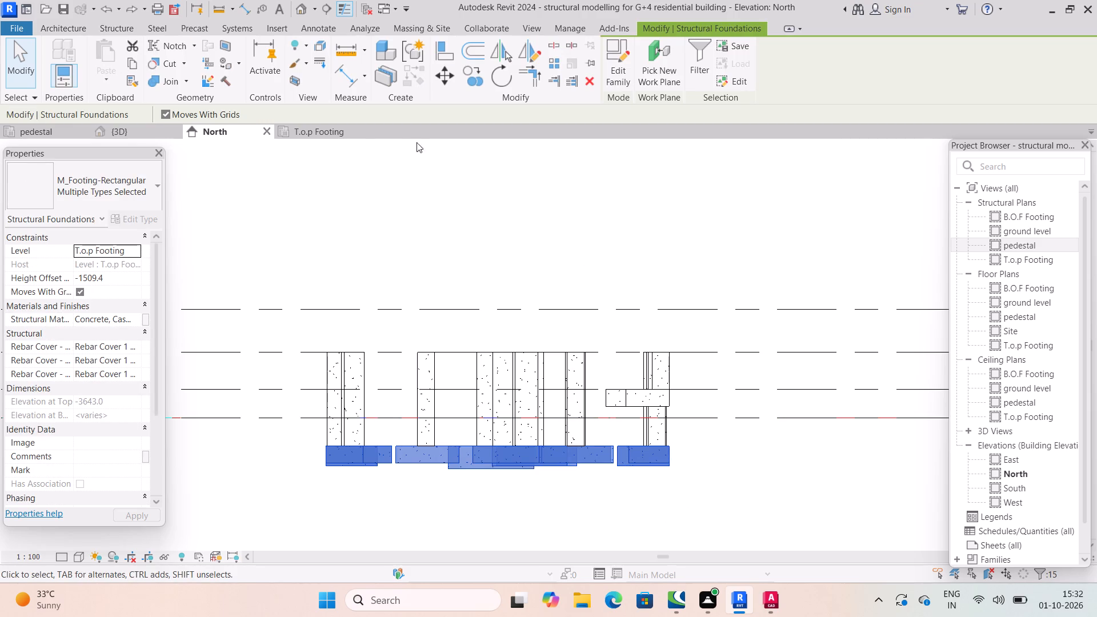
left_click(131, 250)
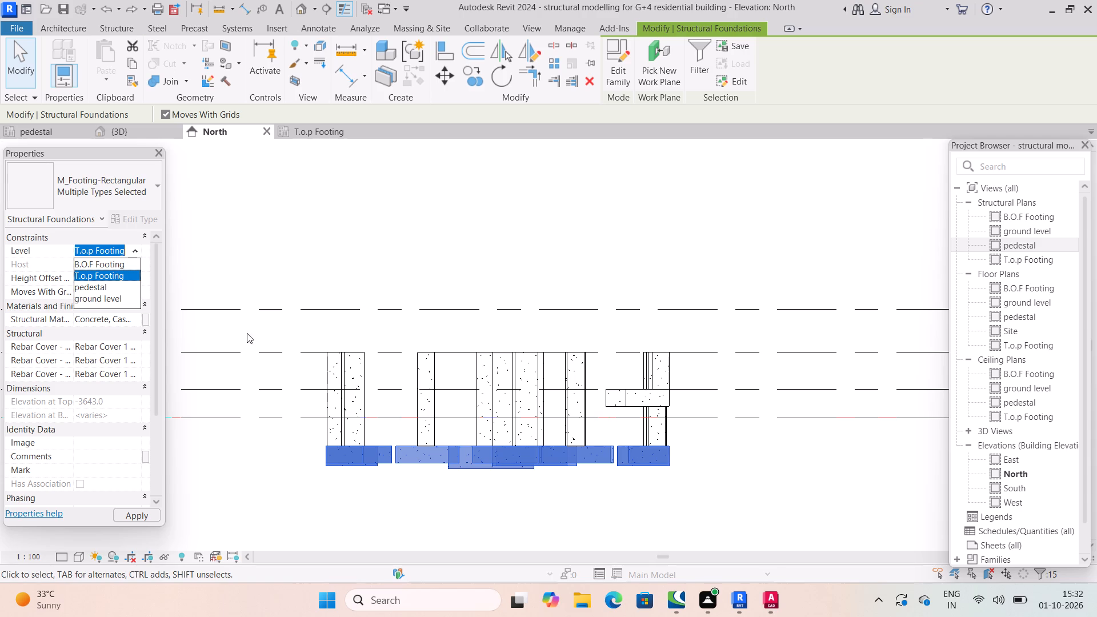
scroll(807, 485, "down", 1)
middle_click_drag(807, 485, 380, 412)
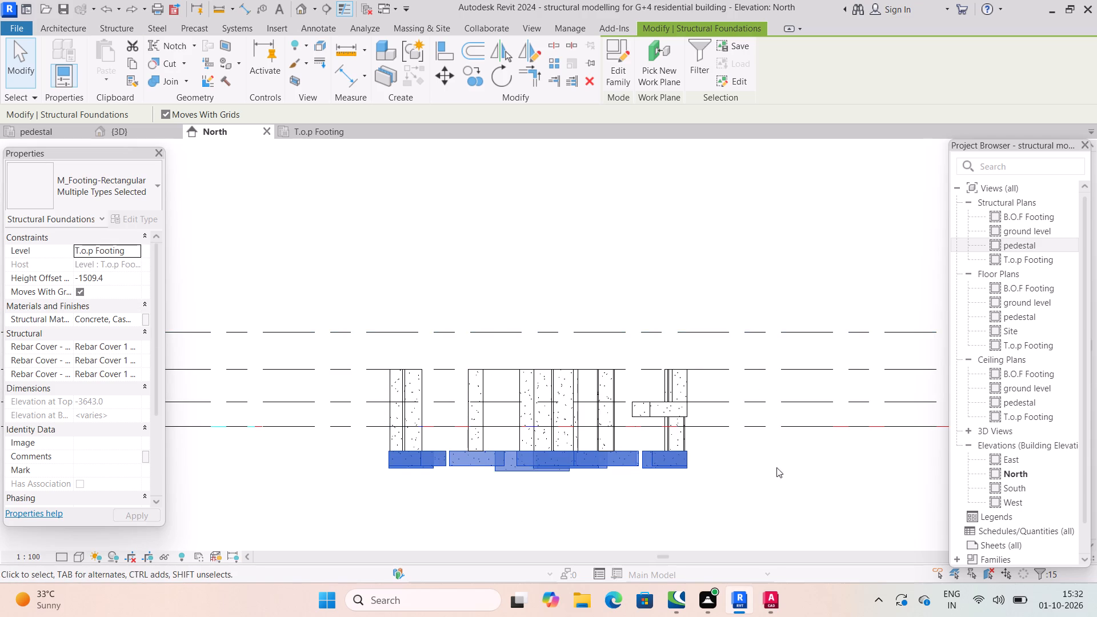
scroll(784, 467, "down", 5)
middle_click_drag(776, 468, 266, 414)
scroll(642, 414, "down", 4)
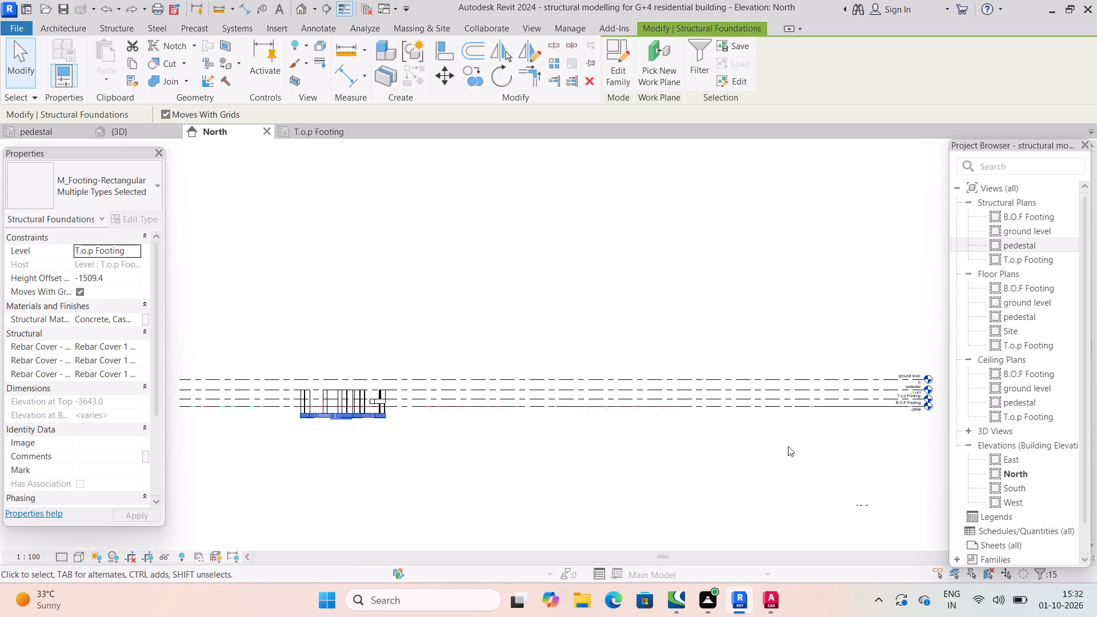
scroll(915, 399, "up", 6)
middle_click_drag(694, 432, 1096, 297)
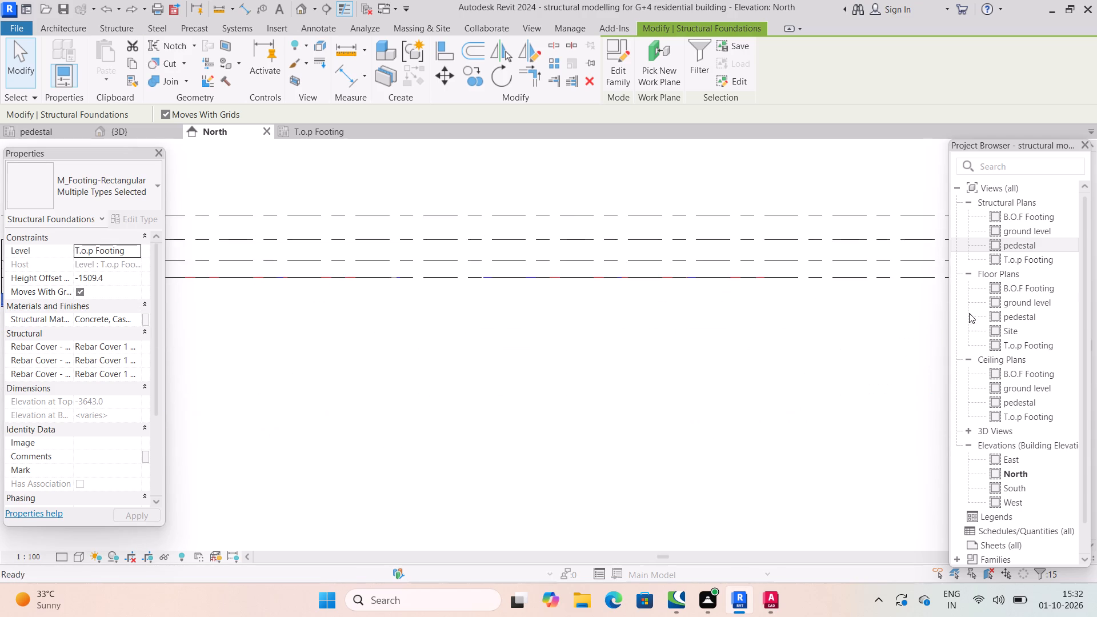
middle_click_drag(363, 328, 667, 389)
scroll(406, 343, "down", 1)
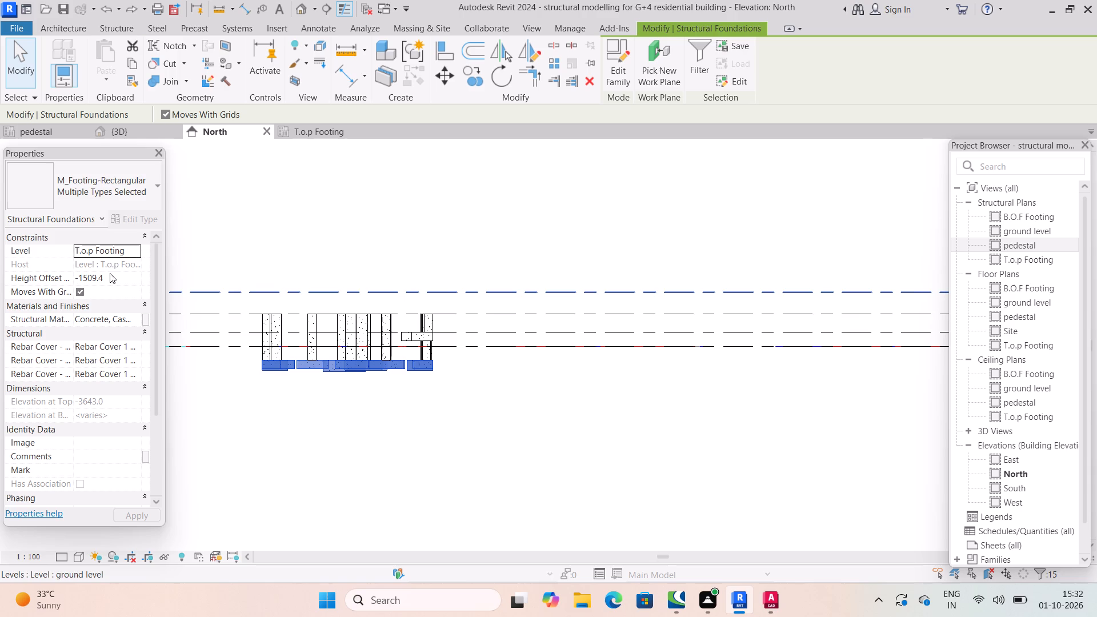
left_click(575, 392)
Filter the model selection in the North elevation to structural columns only and set their base offset to -990.6.
scroll(294, 311, "up", 2)
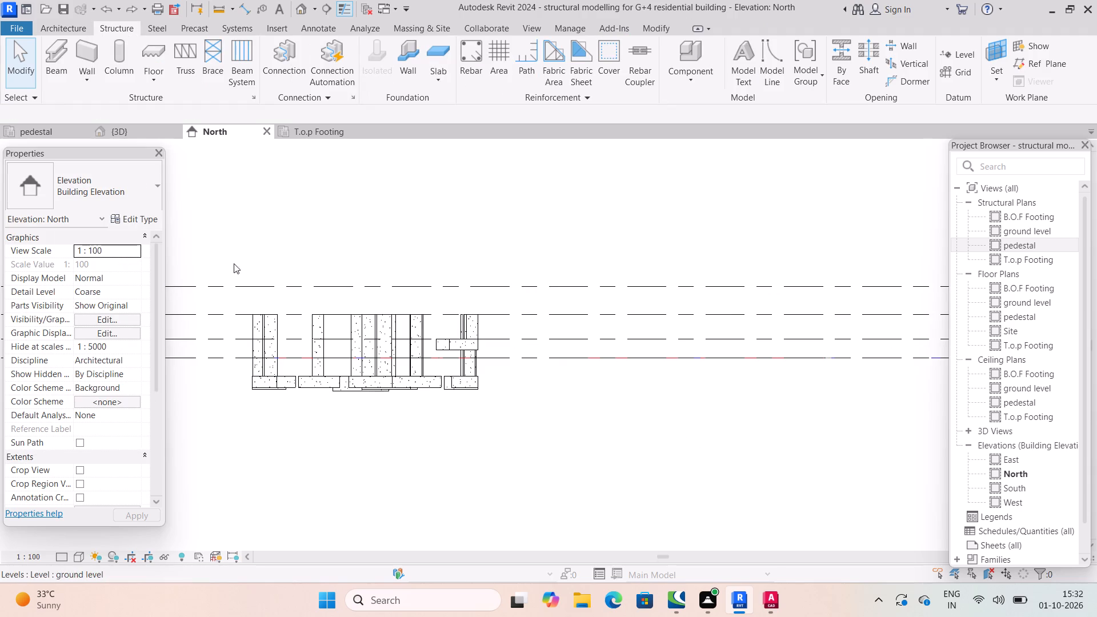
left_click_drag(234, 249, 503, 420)
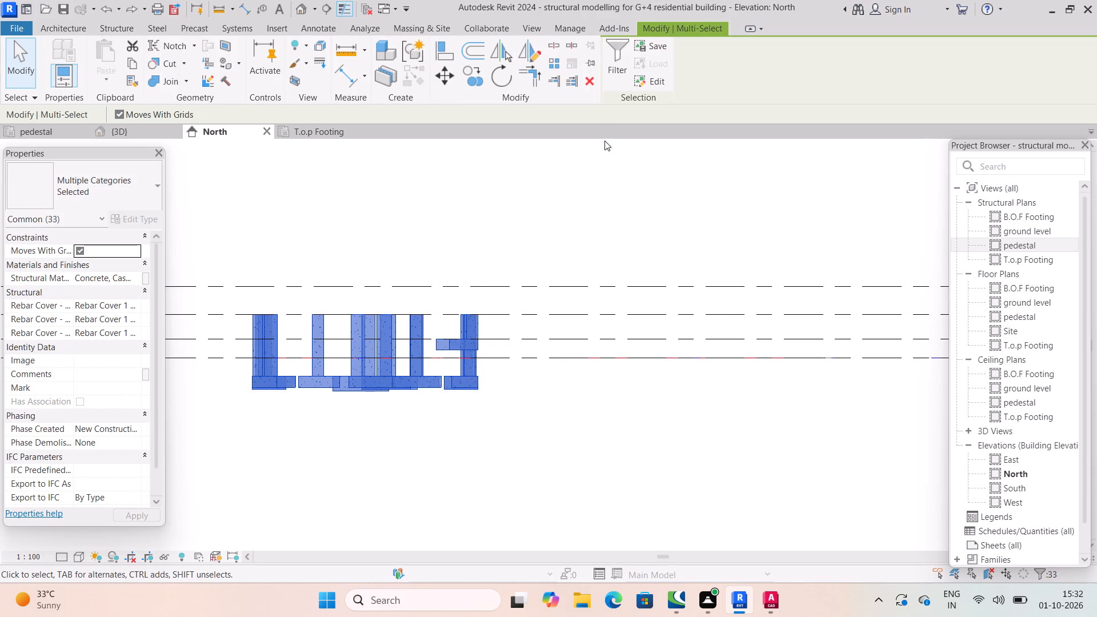
left_click(613, 50)
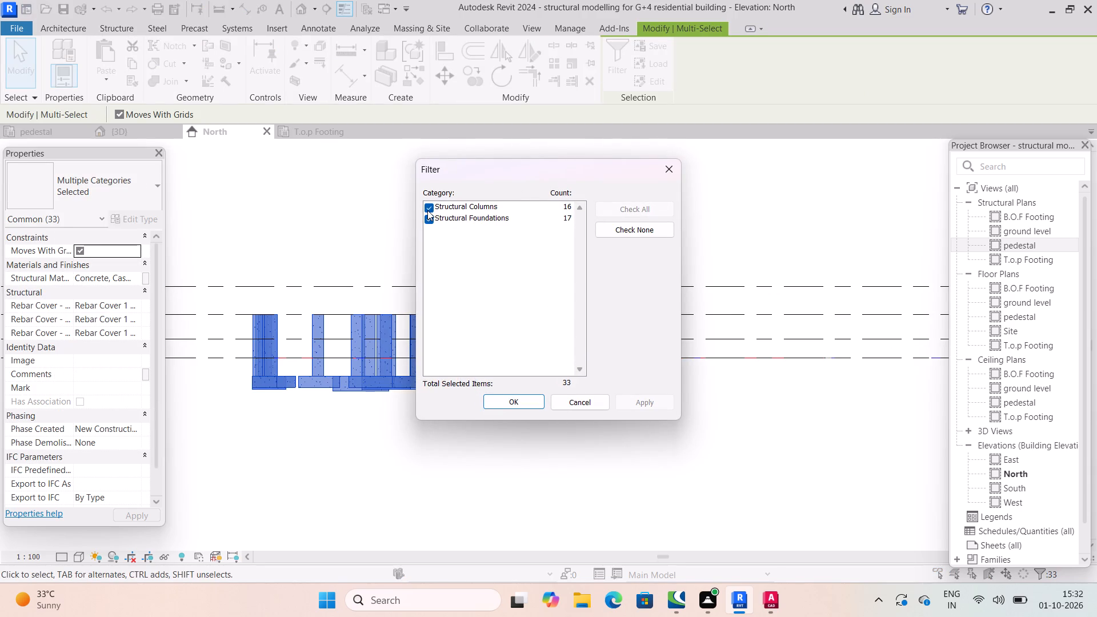
left_click(430, 219)
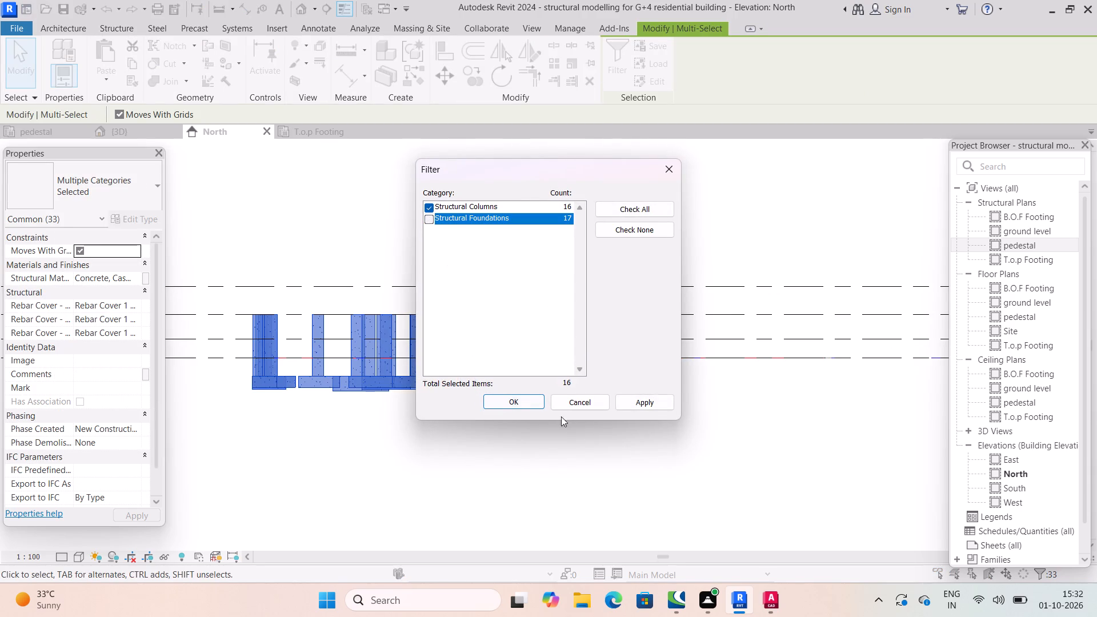
left_click(652, 404)
left_click(516, 399)
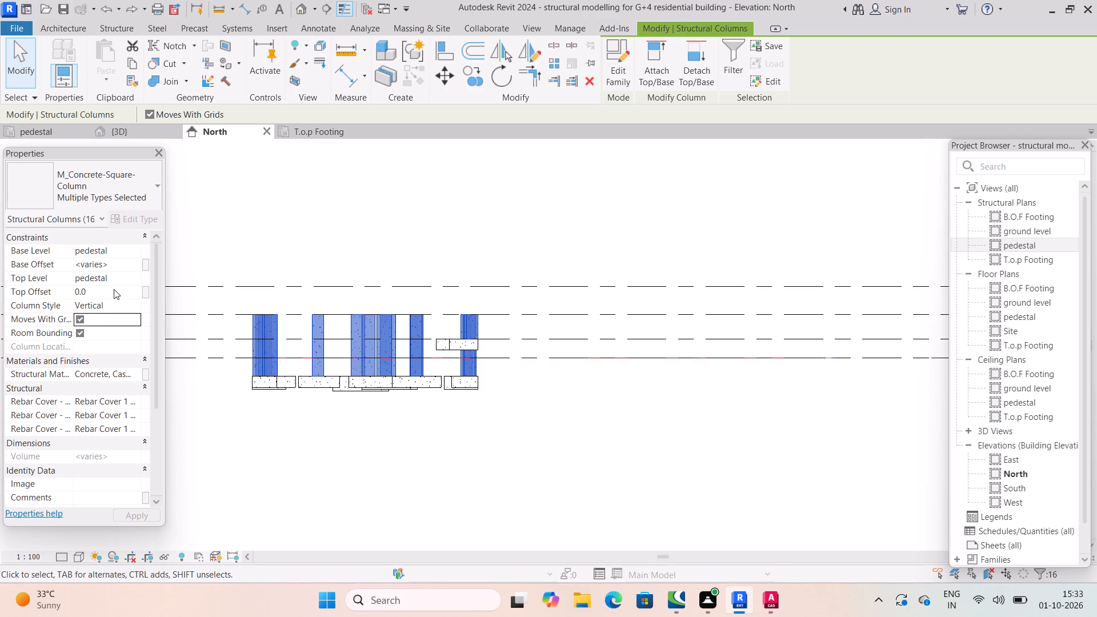
left_click(117, 266)
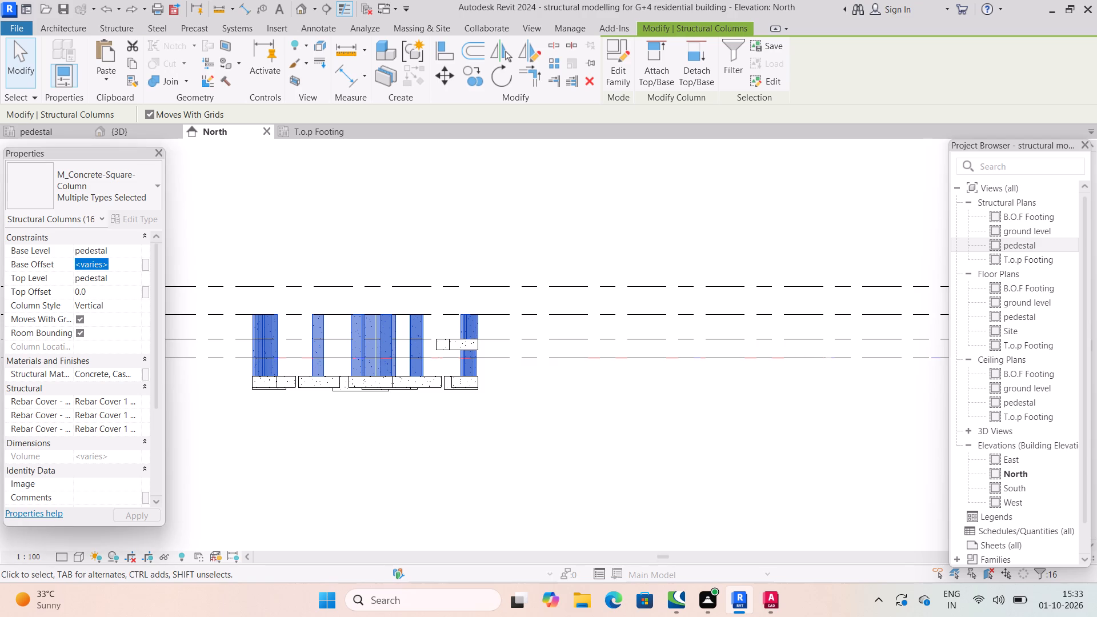
left_click(131, 267)
left_click(131, 267)
key("minus")
type("99")
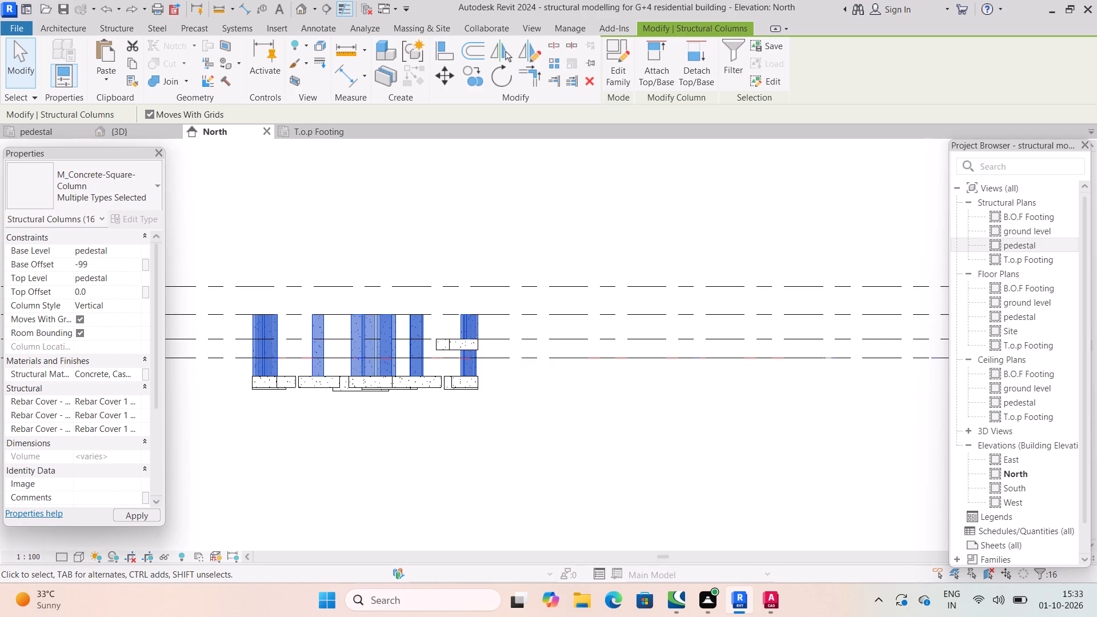
key("period")
key("BackSpace")
type("0.6")
key("Return")
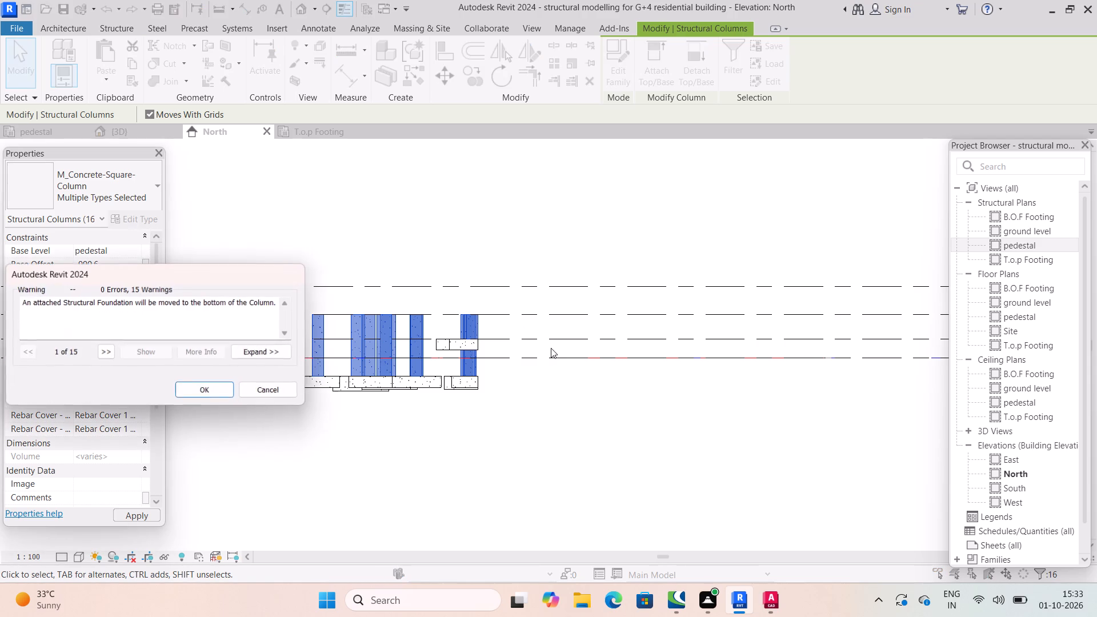
left_click(219, 388)
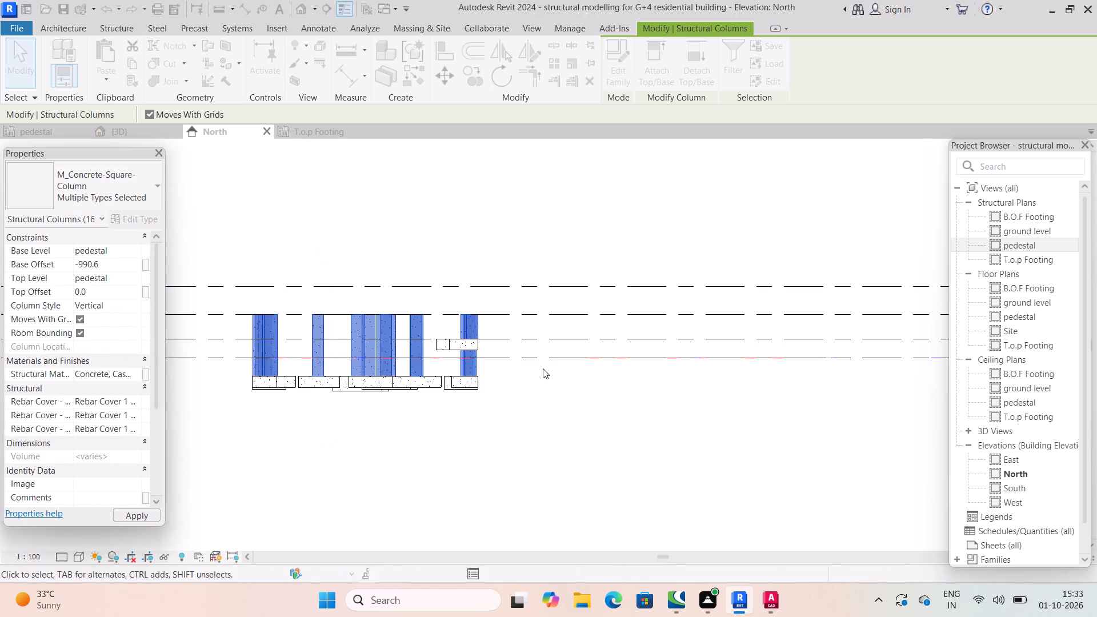
Check the adjusted columns and their footings against the levels in the North elevation and from several sides in the 3D view.
scroll(444, 355, "up", 5)
scroll(484, 368, "down", 3)
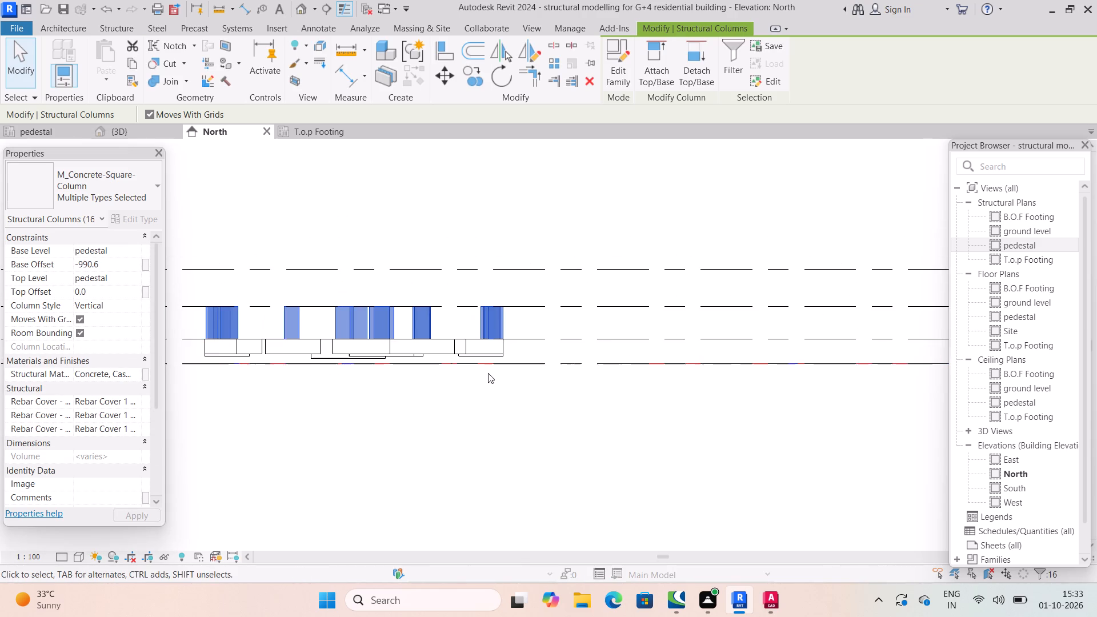
middle_click_drag(494, 363, 502, 394)
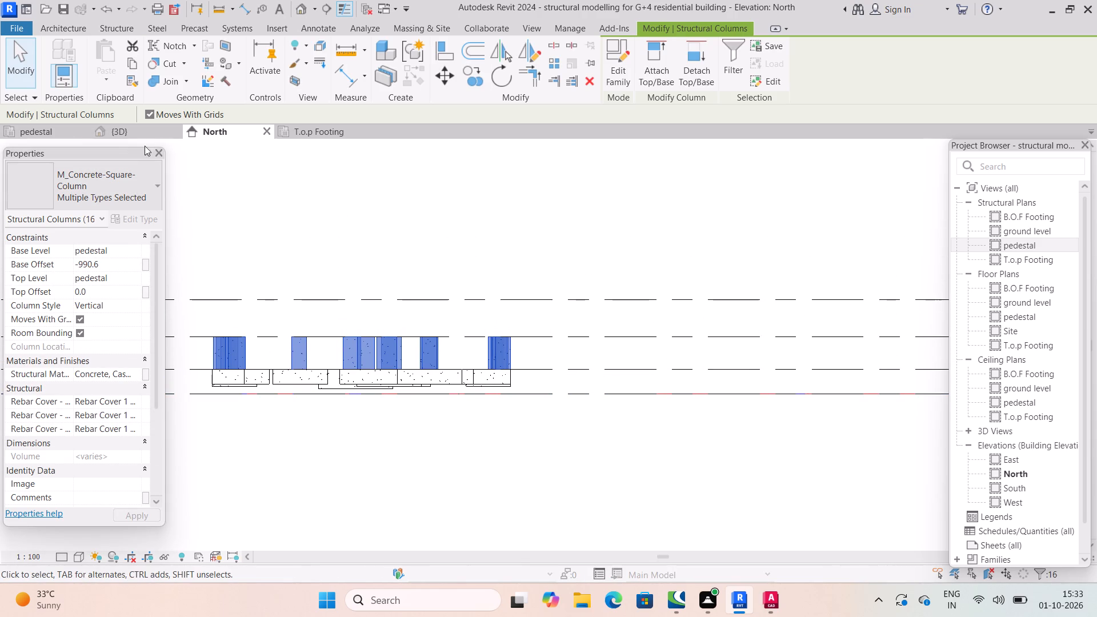
left_click(134, 133)
scroll(582, 373, "up", 3)
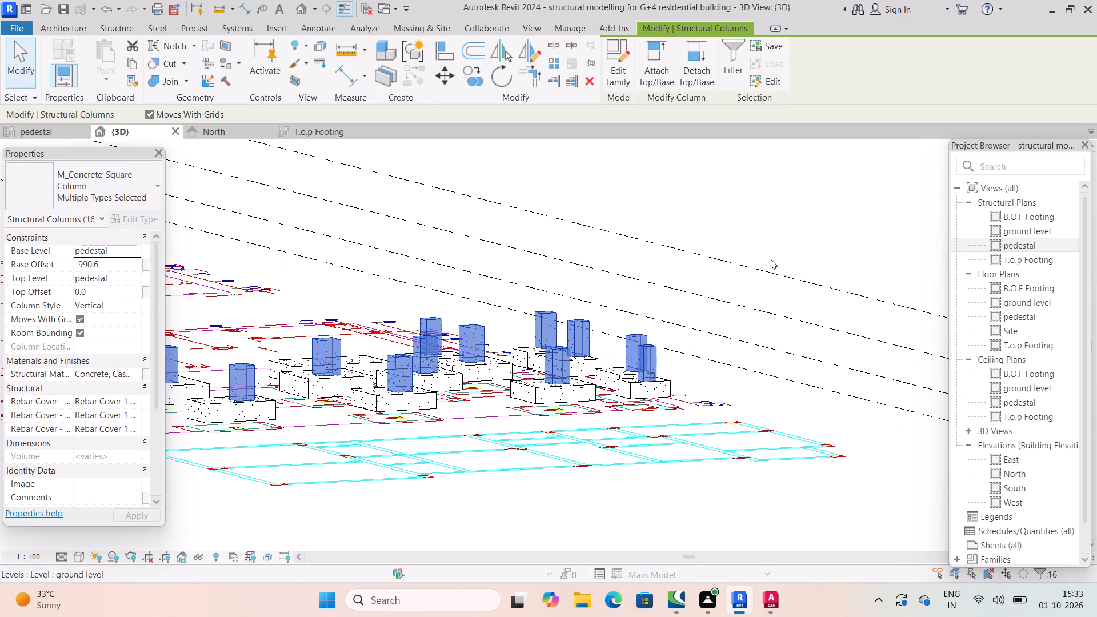
left_click(770, 214)
middle_click_drag(646, 348, 752, 468, "shift")
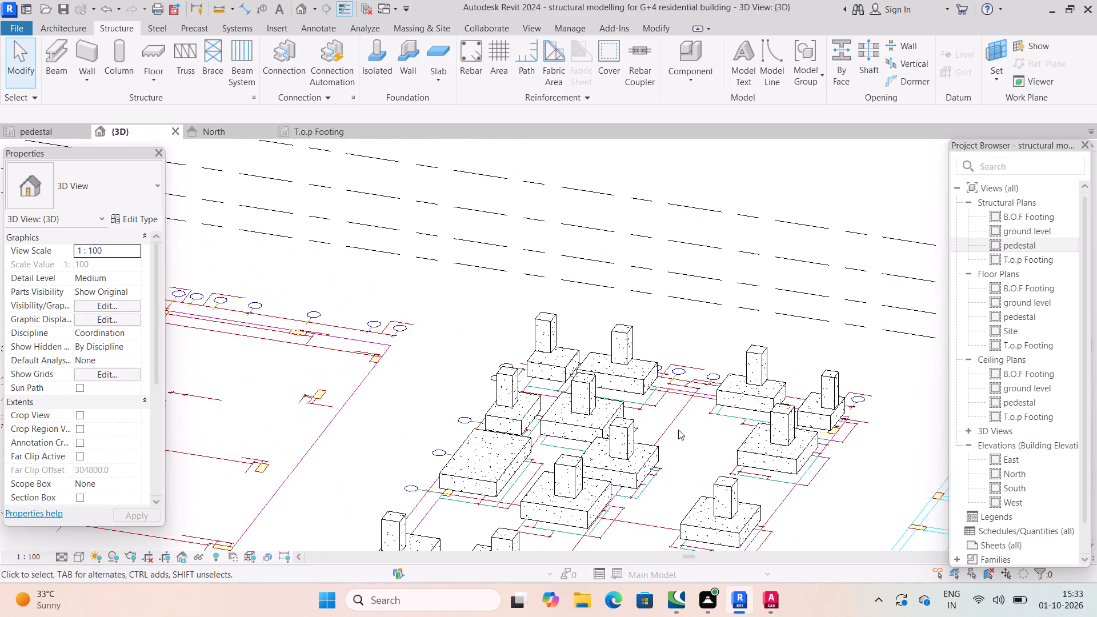
middle_click_drag(670, 423, 522, 271)
middle_click_drag(533, 308, 576, 326)
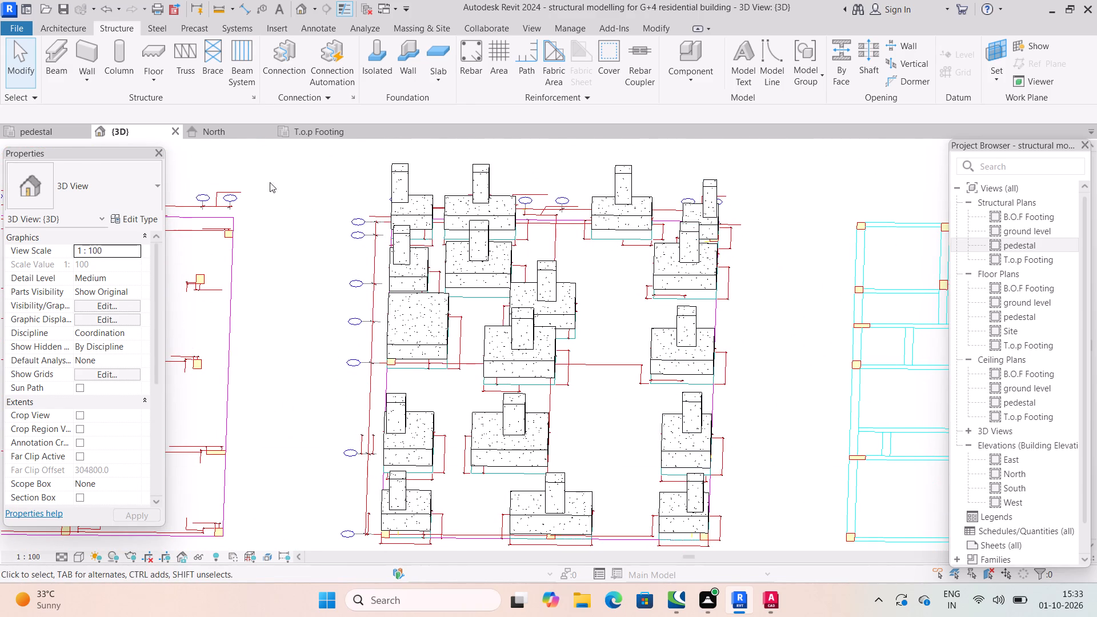
Examine the column positions against the drawn column outlines from grid 1 up to grid 7 in the pedestal structural plan.
left_click(42, 127)
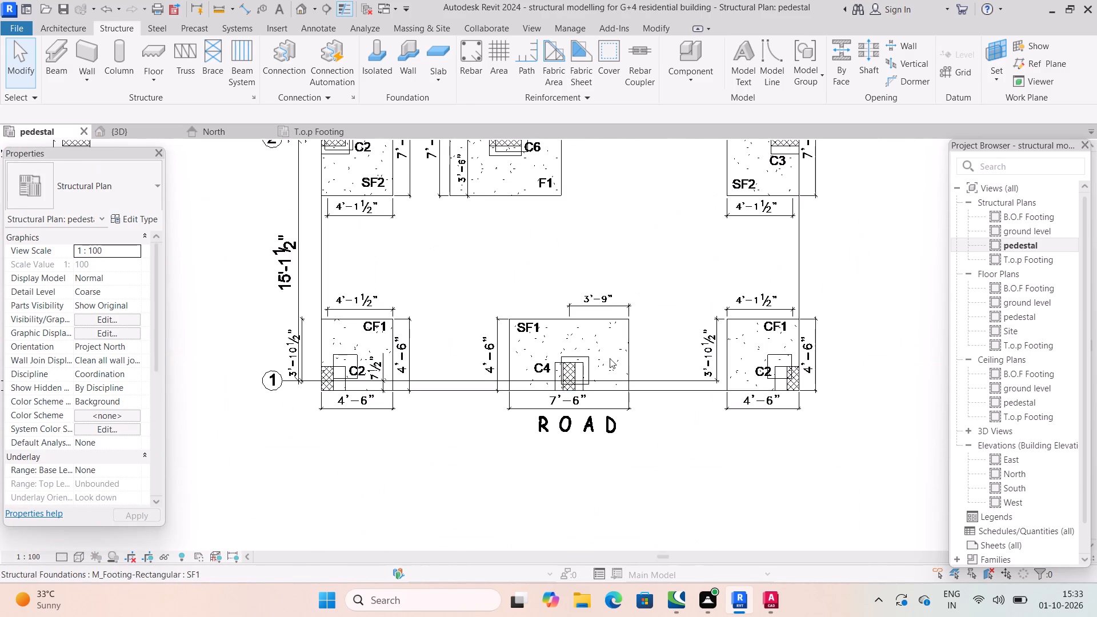
scroll(585, 330, "down", 1)
middle_click_drag(585, 330, 634, 526)
scroll(426, 206, "up", 1)
middle_click_drag(425, 215, 450, 323)
scroll(427, 241, "down", 1)
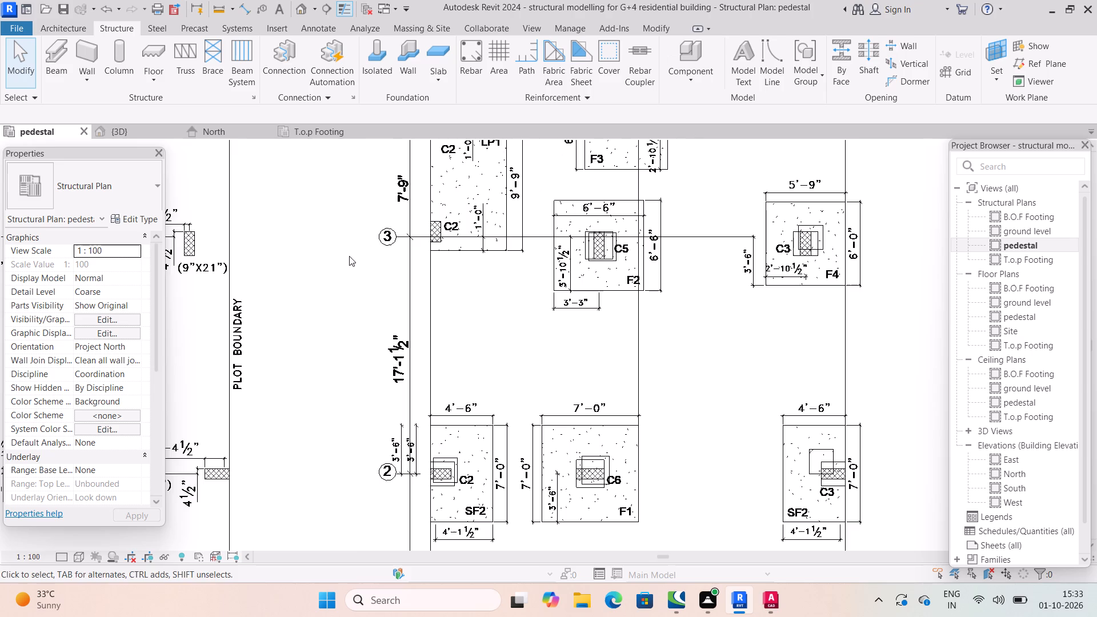
middle_click_drag(350, 267, 370, 355)
middle_click_drag(457, 207, 465, 320)
scroll(476, 233, "up", 4)
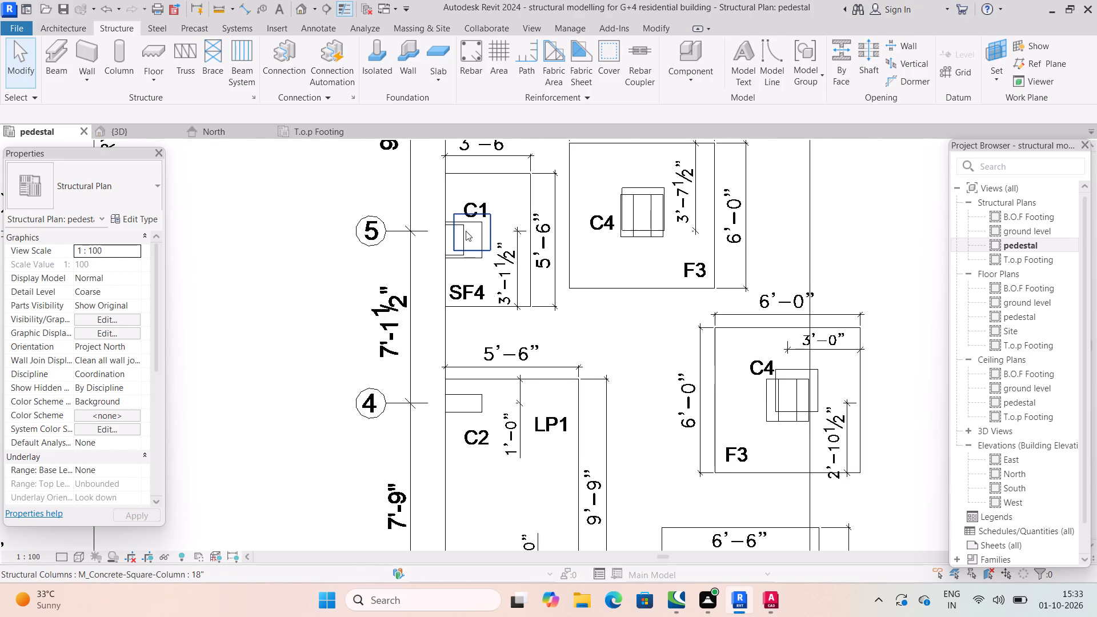
middle_click_drag(465, 228, 469, 343)
scroll(465, 294, "down", 1)
scroll(529, 190, "down", 2)
middle_click_drag(529, 190, 527, 271)
middle_click_drag(530, 171, 528, 227)
scroll(486, 215, "up", 2)
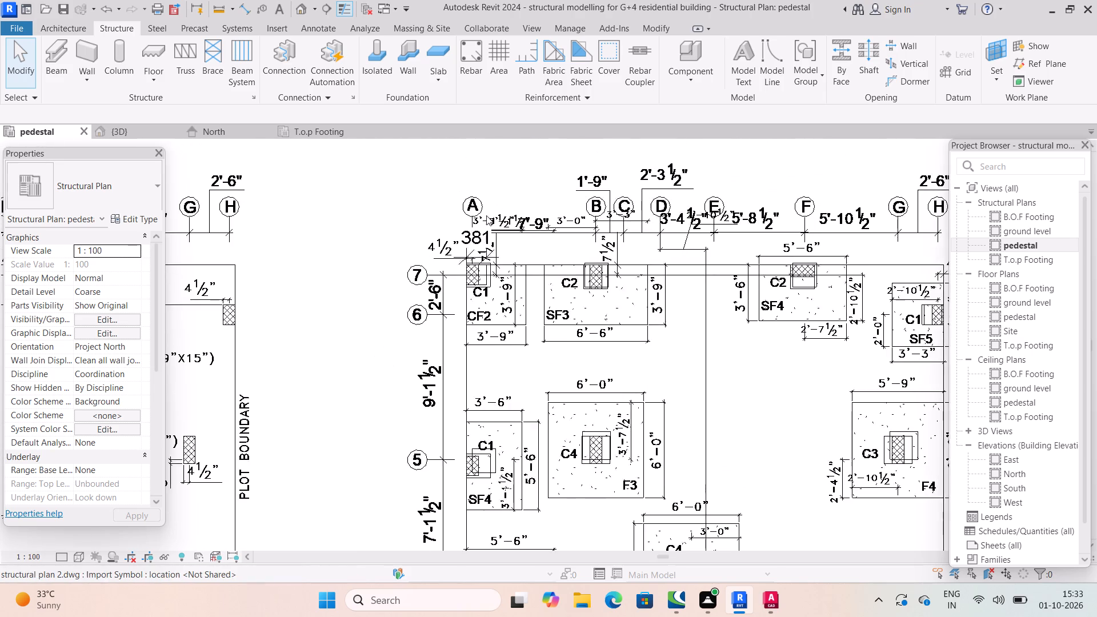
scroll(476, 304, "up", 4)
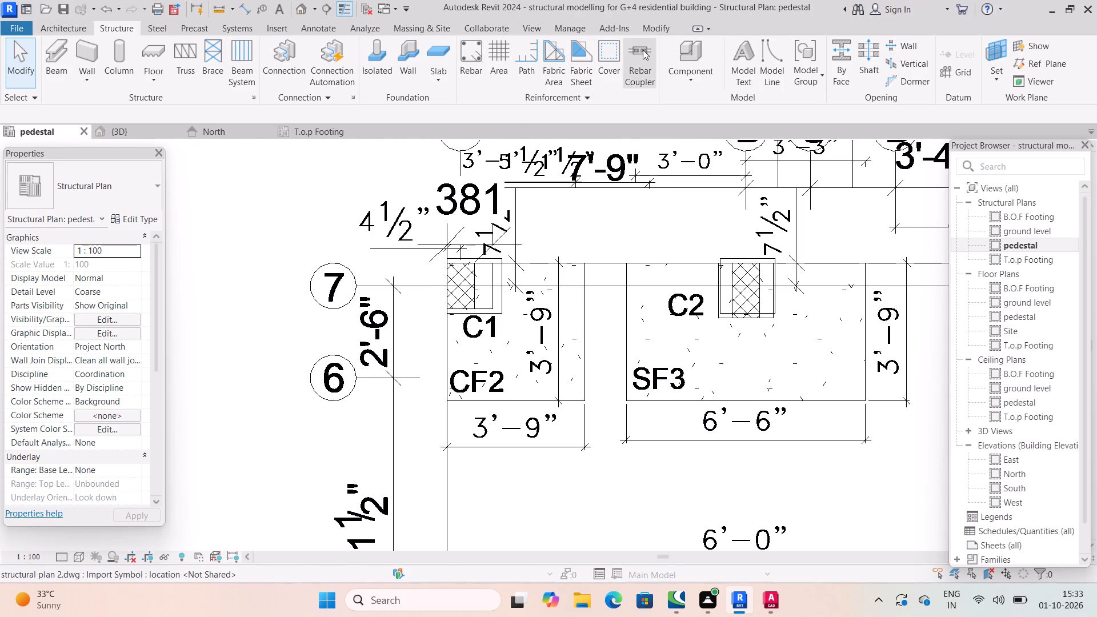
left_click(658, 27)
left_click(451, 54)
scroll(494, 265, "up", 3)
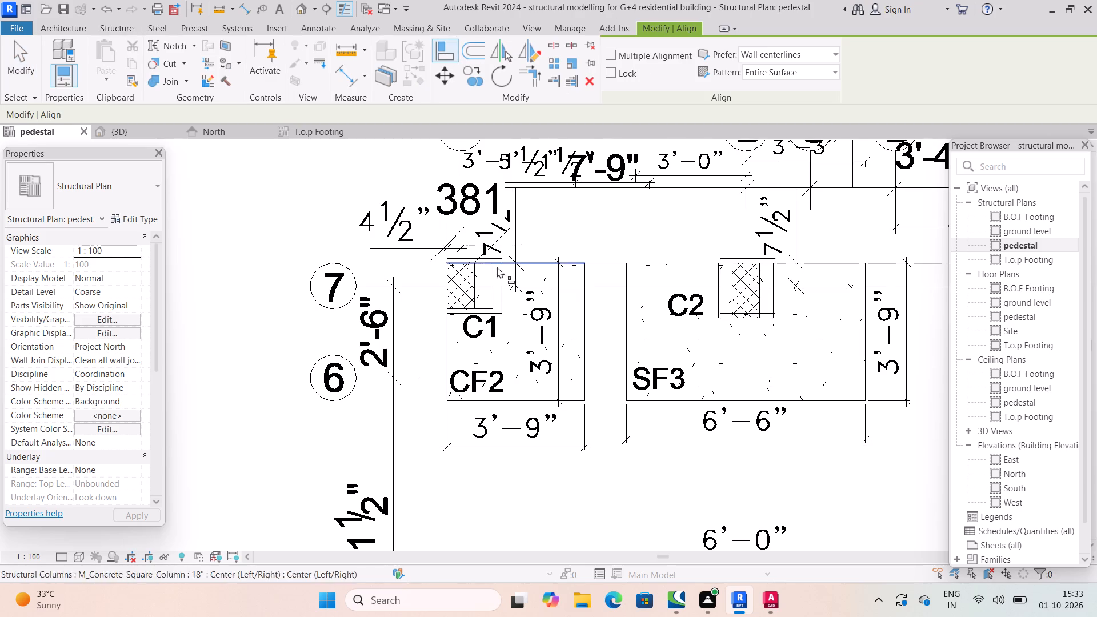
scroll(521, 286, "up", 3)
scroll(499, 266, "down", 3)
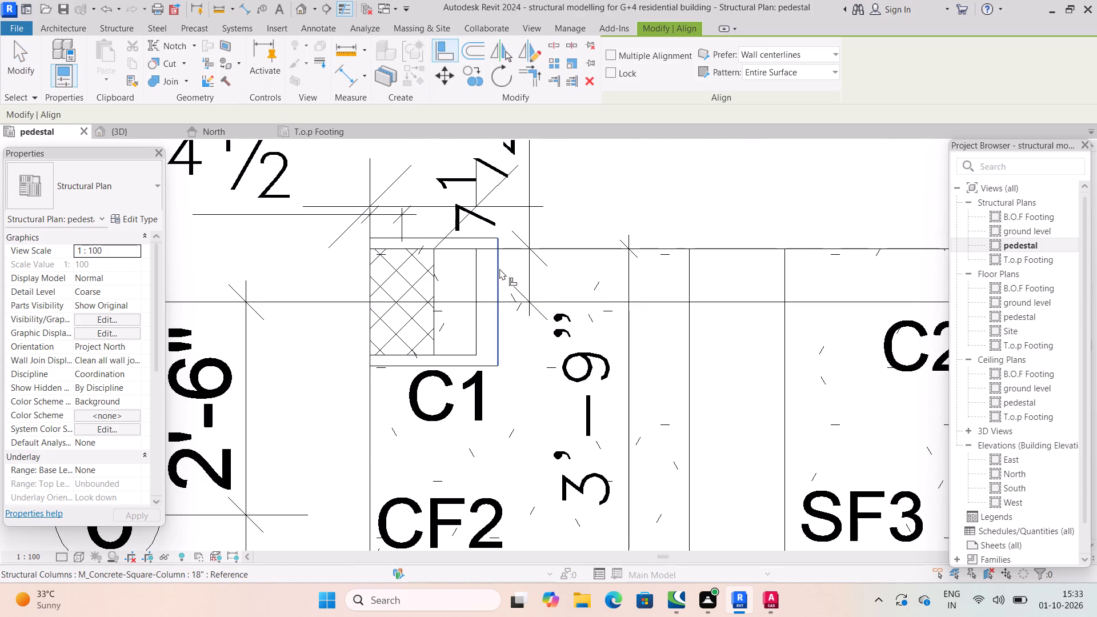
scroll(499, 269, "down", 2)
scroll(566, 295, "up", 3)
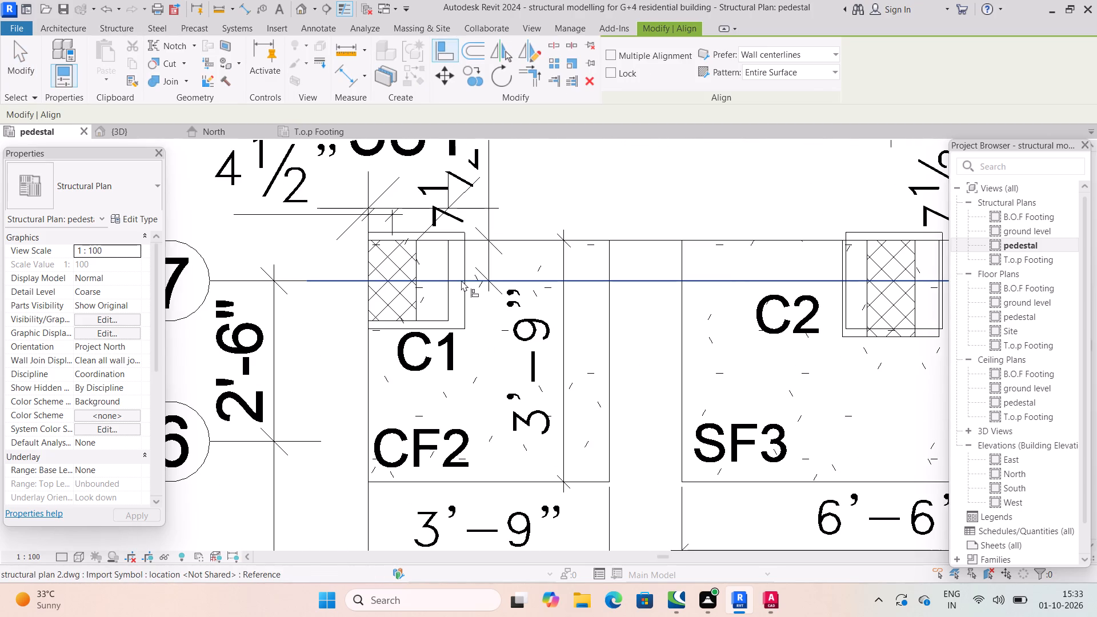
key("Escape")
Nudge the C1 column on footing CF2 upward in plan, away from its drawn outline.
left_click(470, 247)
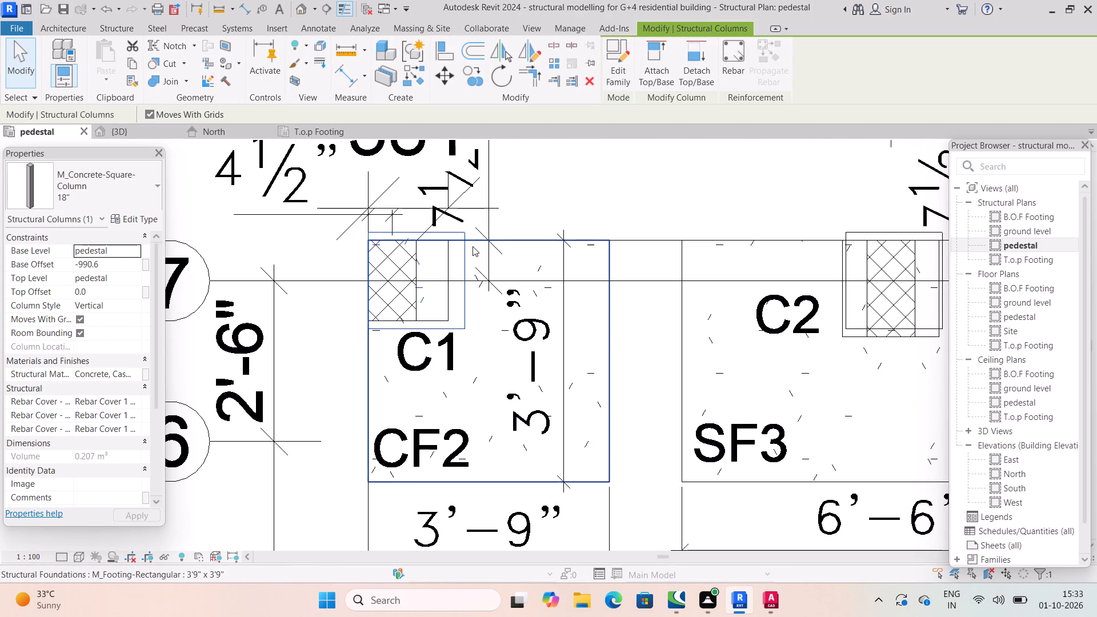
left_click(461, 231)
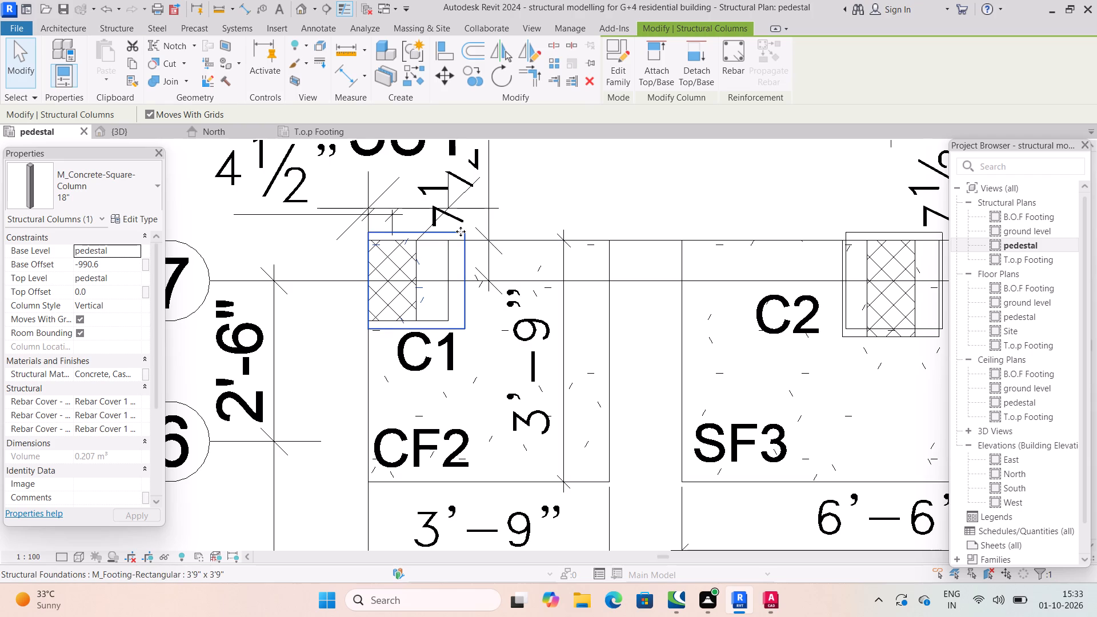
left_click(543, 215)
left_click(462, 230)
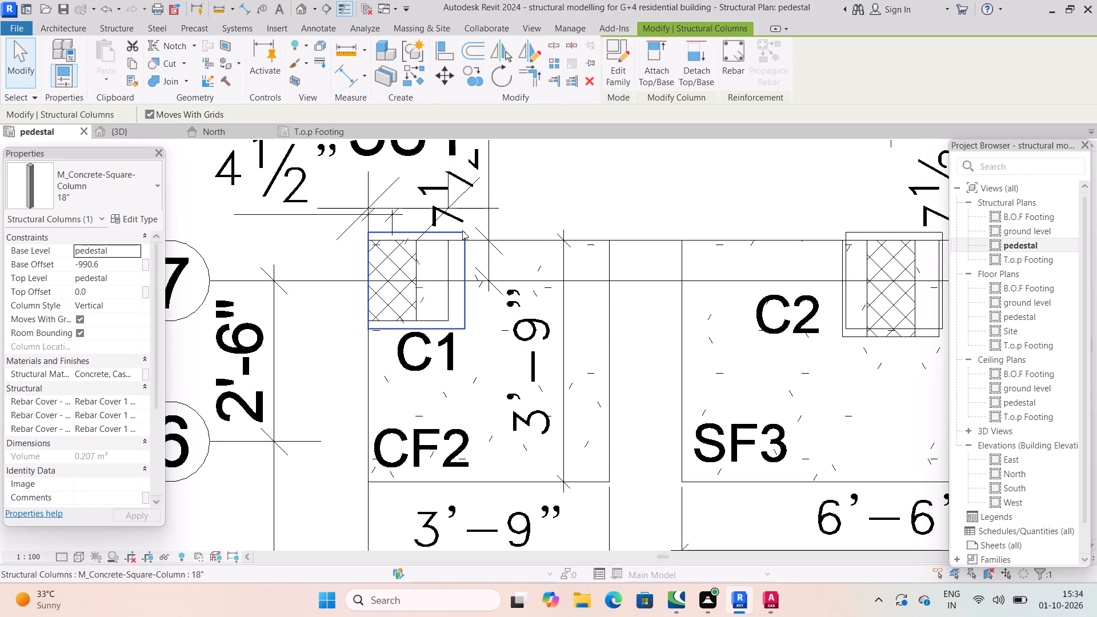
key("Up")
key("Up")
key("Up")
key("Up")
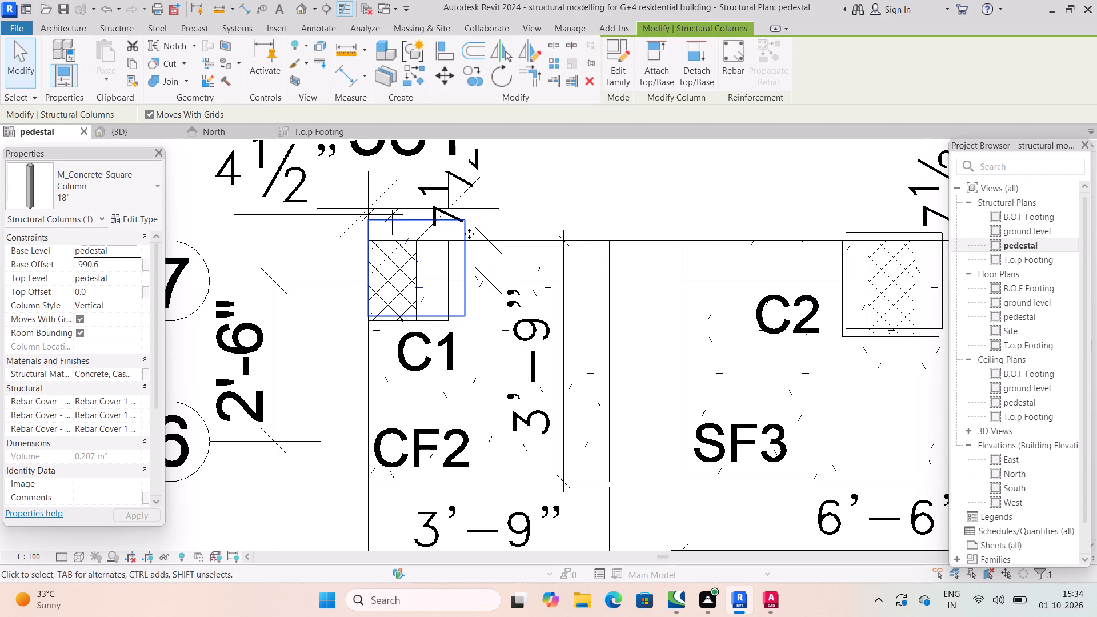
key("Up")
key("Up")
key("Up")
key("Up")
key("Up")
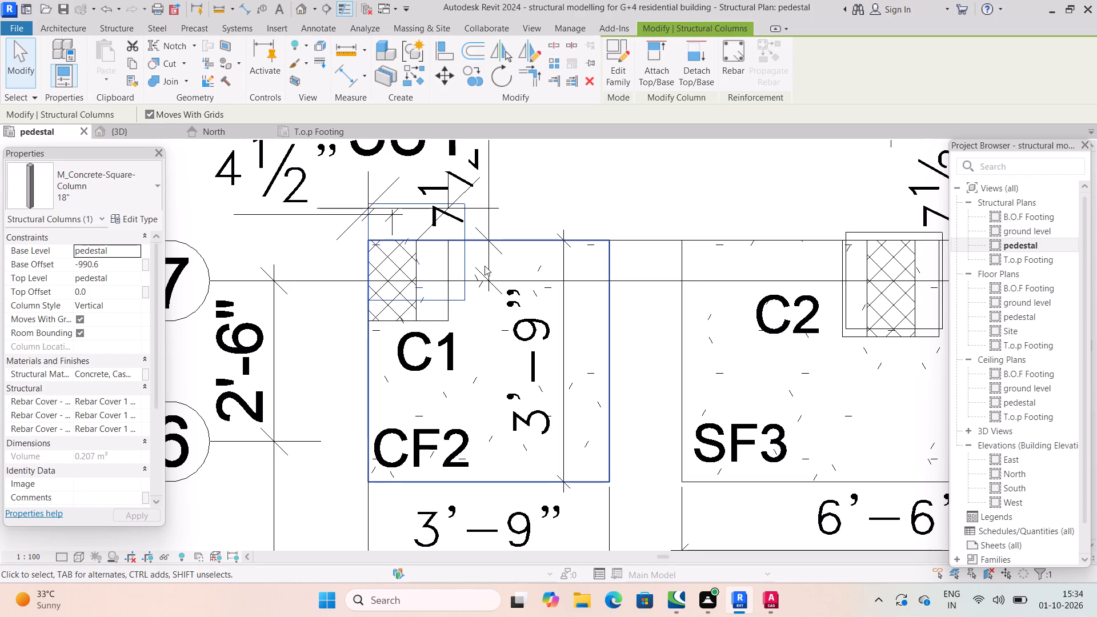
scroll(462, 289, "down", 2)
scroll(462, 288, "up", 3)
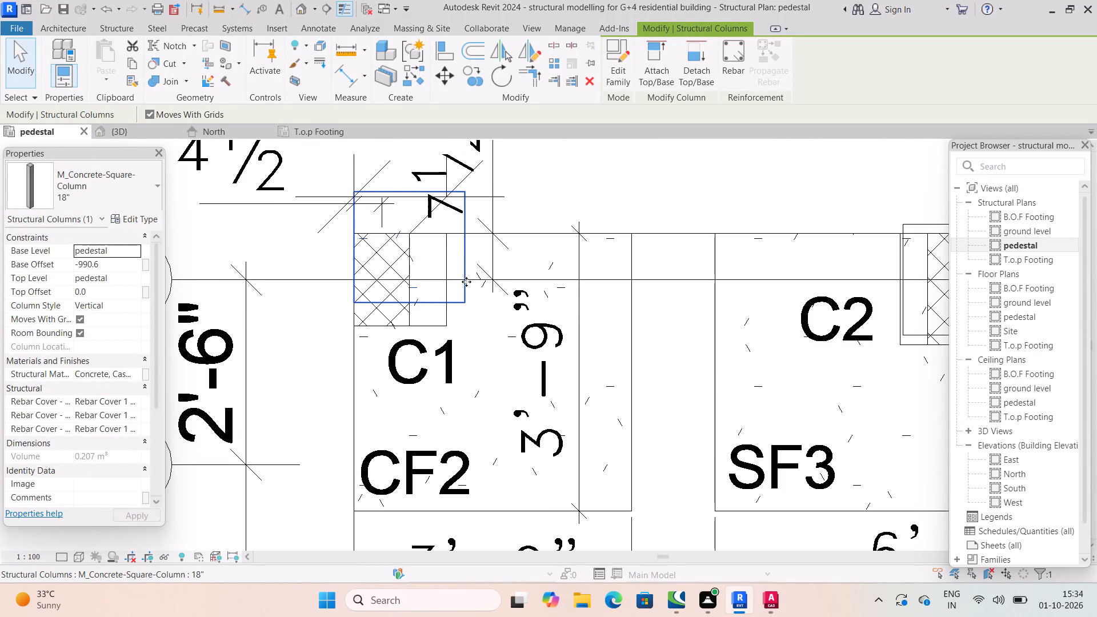
Change the C1 column on footing CF2 to the 15" M_Concrete-Square-Column type.
left_click(466, 219)
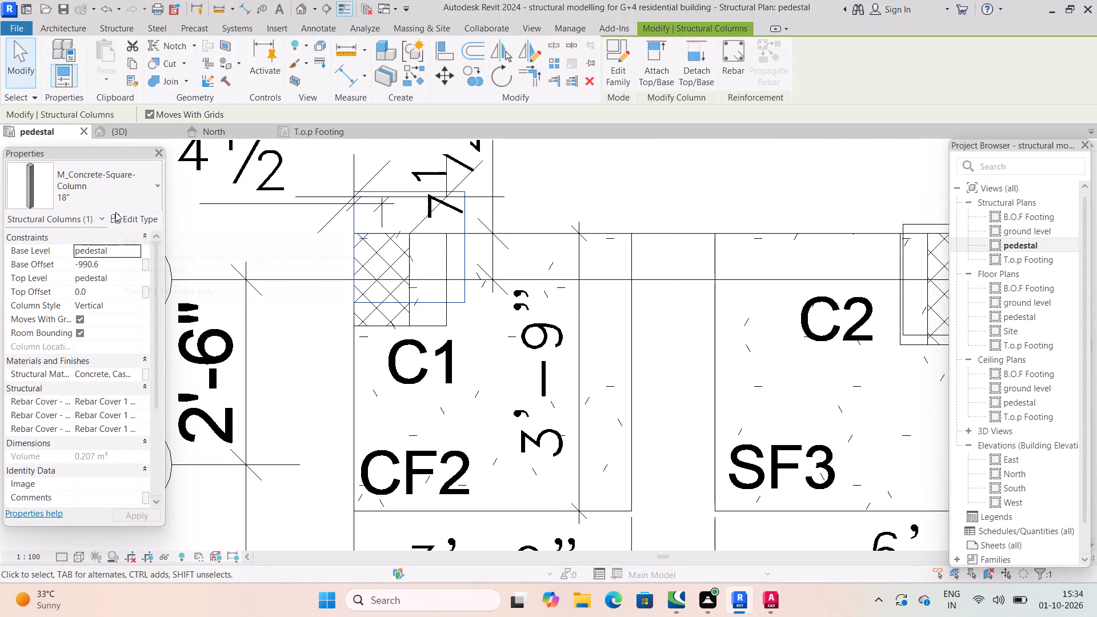
left_click(119, 191)
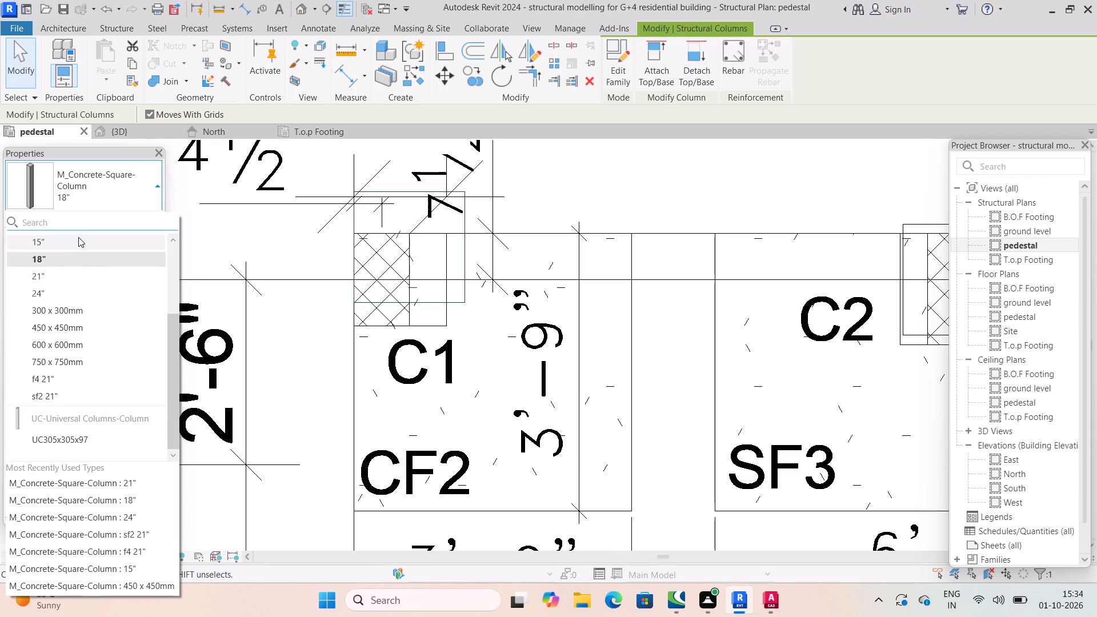
left_click(78, 237)
left_click(498, 214)
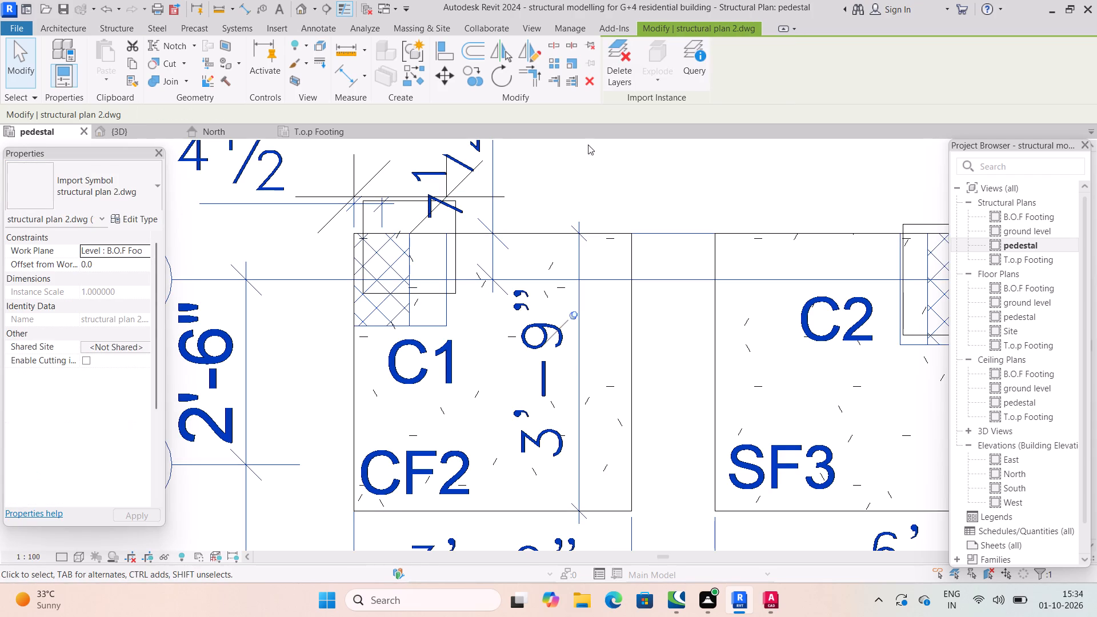
Align the lower and right edges of the C1 column on footing CF2 with its drawn column outline.
left_click(441, 49)
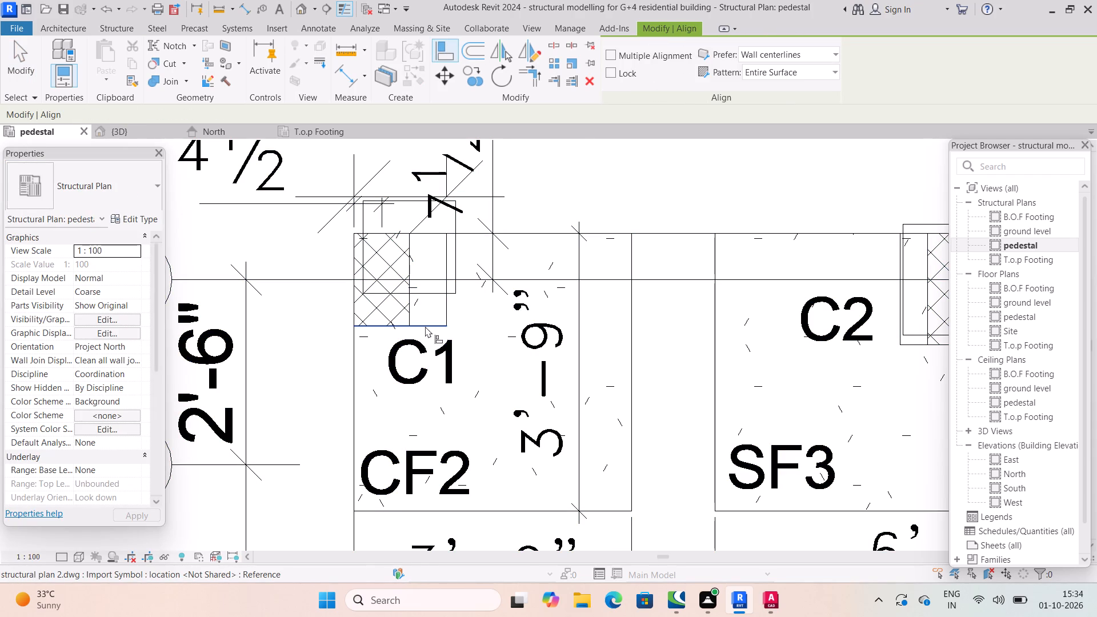
left_click(425, 326)
left_click(435, 294)
left_click(447, 297)
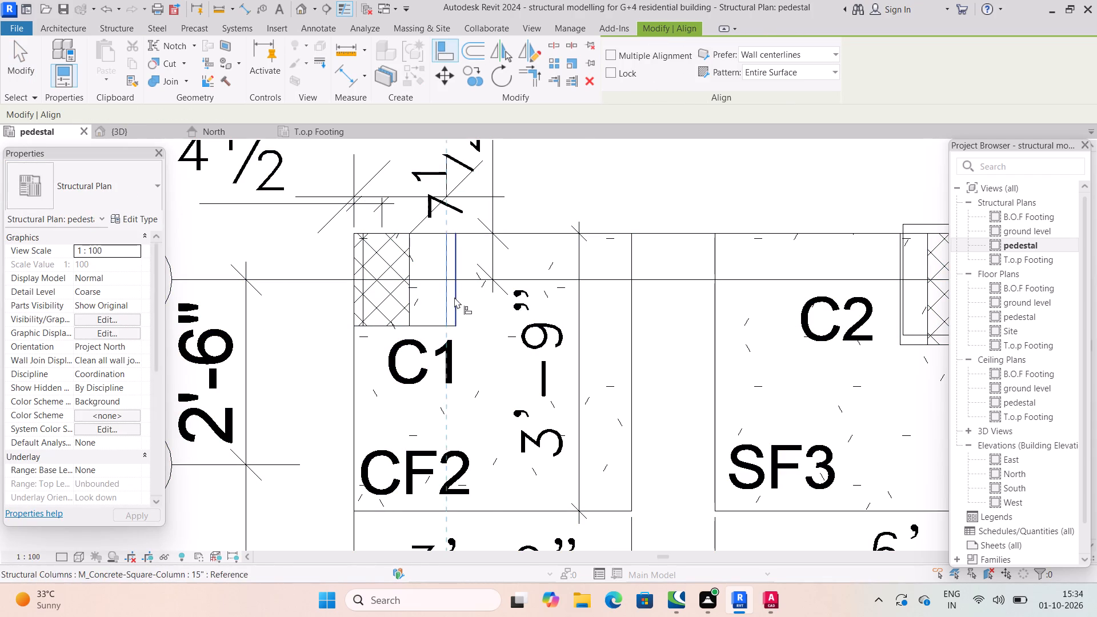
left_click(454, 297)
Align the lower and right edges of the C2 column on footing SF3 with its drawn column outline.
scroll(490, 309, "down", 4)
middle_click_drag(574, 347, 347, 356)
scroll(617, 346, "up", 3)
scroll(528, 348, "up", 2)
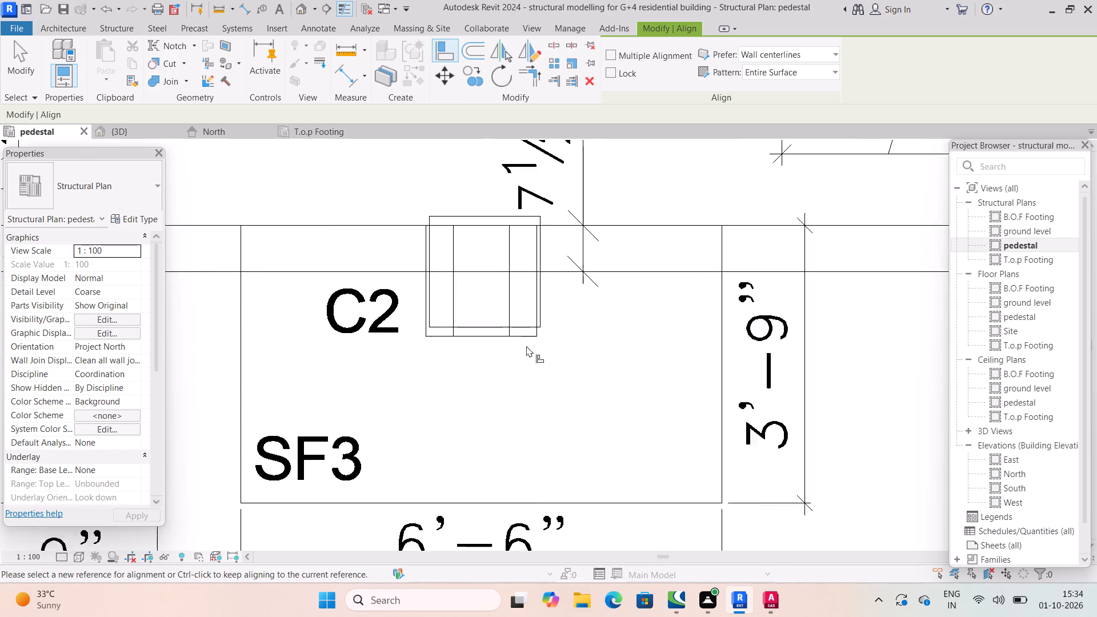
scroll(526, 346, "up", 2)
left_click(517, 331)
left_click(539, 314)
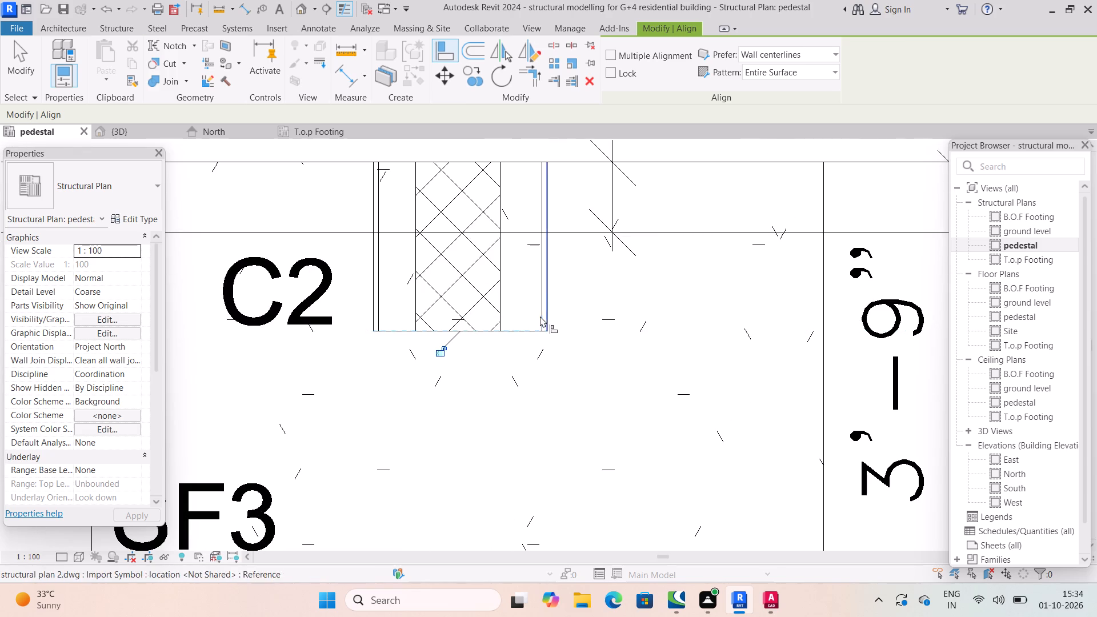
left_click(540, 316)
left_click(550, 309)
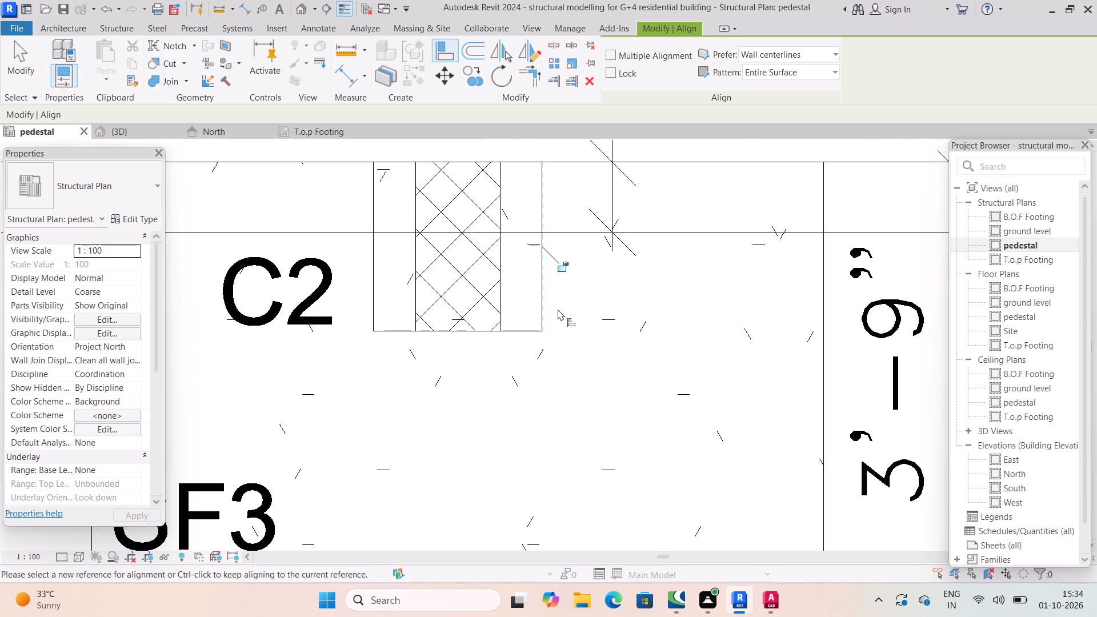
Examine the C2 column on footing SF4 against its drawn outline and the surrounding footing layout.
scroll(538, 315, "down", 4)
middle_click_drag(694, 351, 445, 359)
scroll(694, 351, "down", 3)
scroll(444, 342, "down", 3)
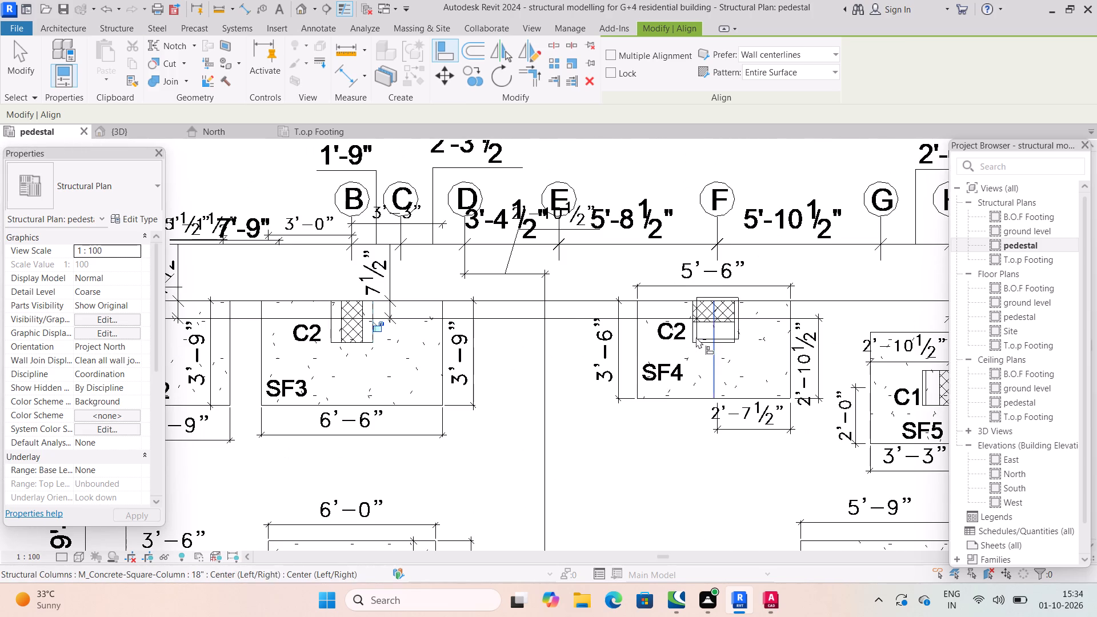
scroll(695, 336, "up", 8)
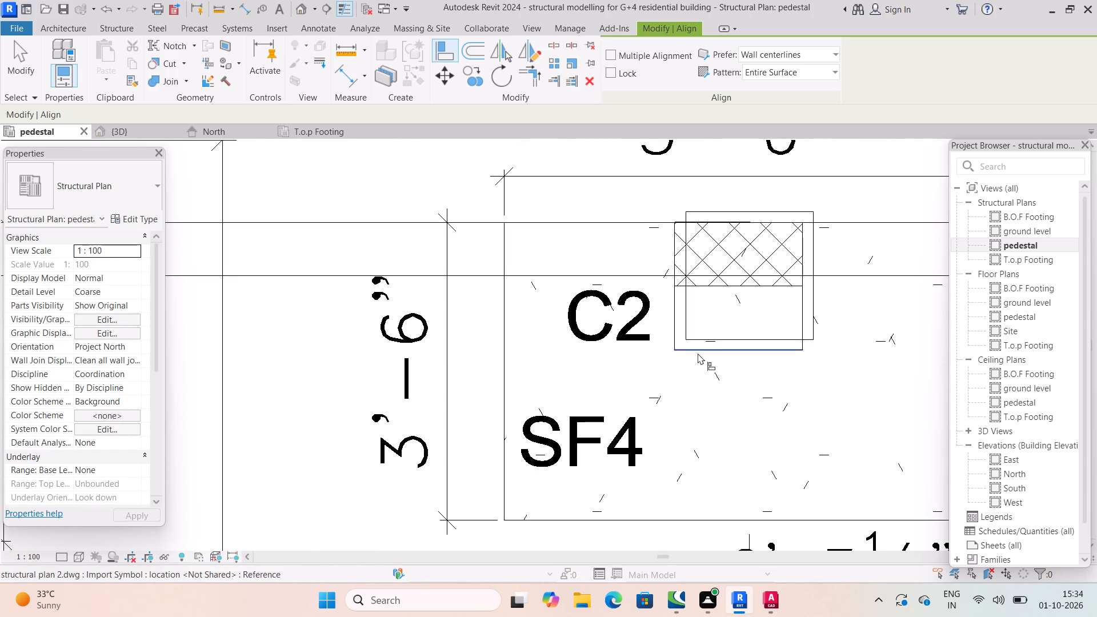
scroll(710, 340, "down", 2)
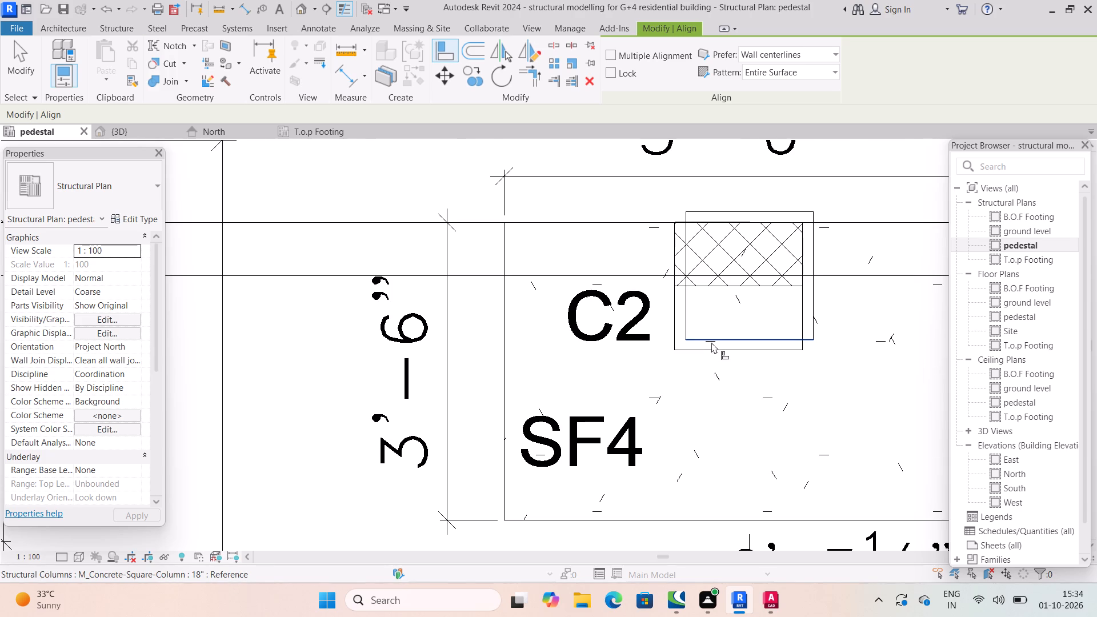
scroll(711, 342, "down", 6)
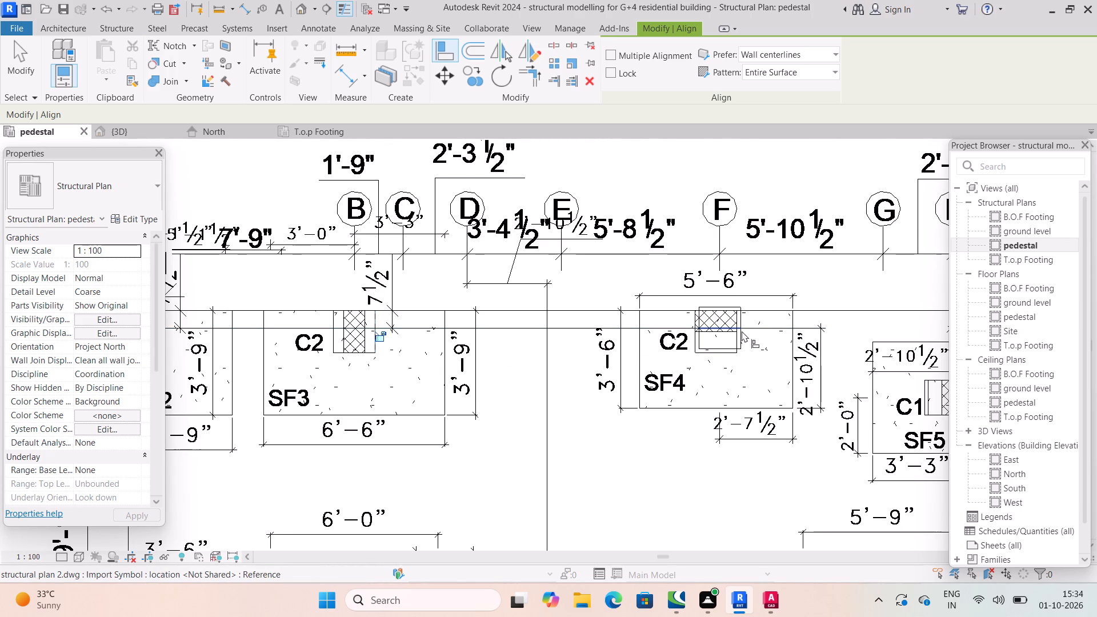
scroll(737, 332, "up", 3)
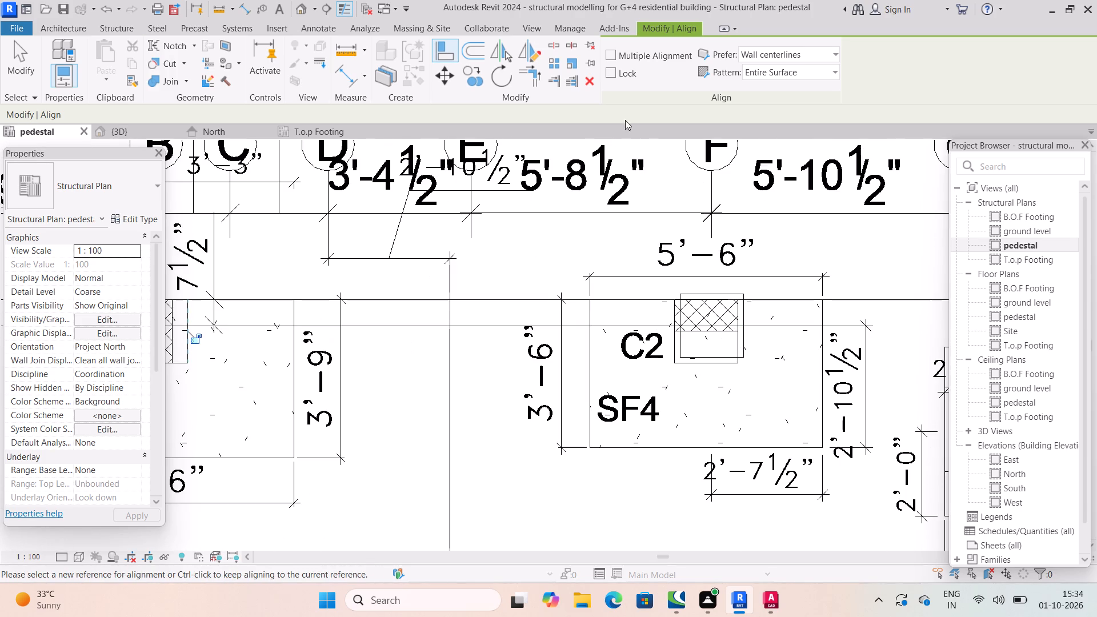
scroll(625, 189, "down", 8)
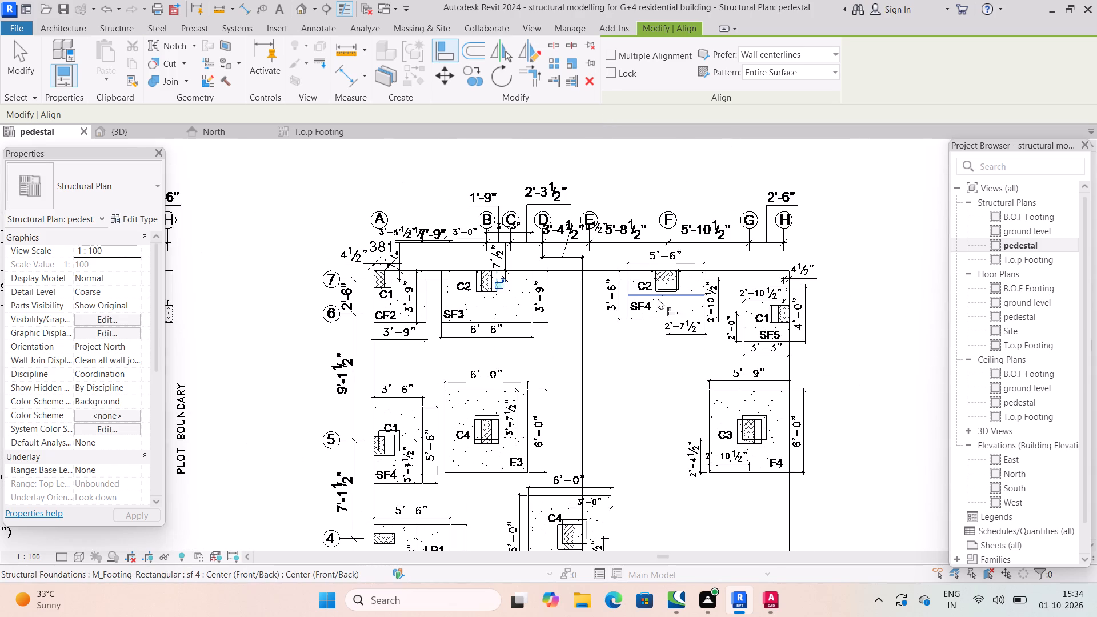
scroll(631, 291, "down", 4)
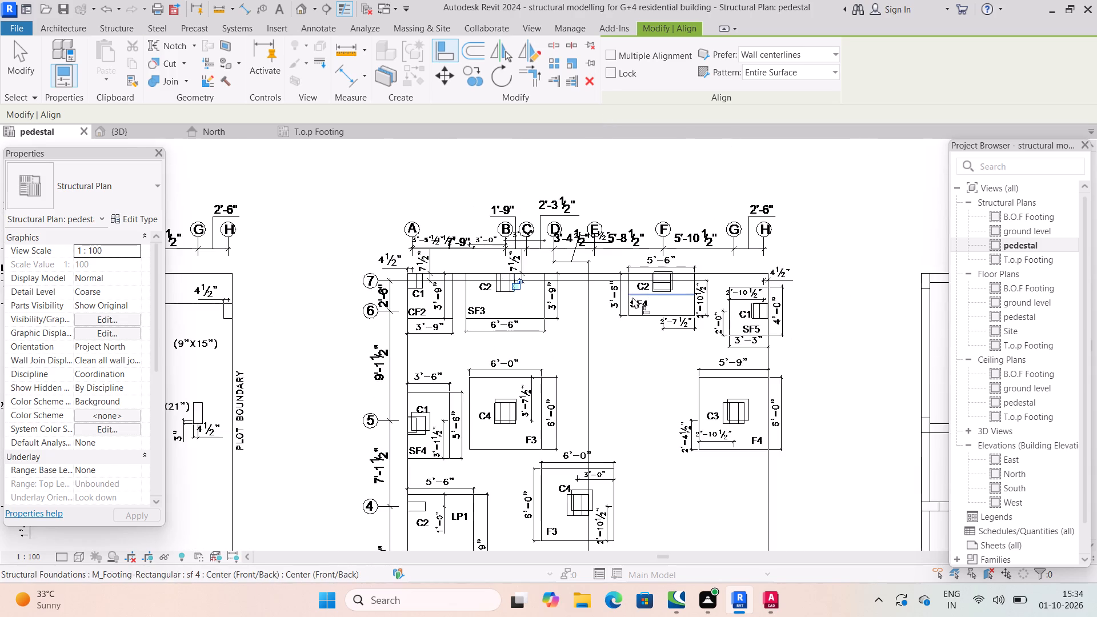
scroll(638, 300, "down", 5)
key("Escape")
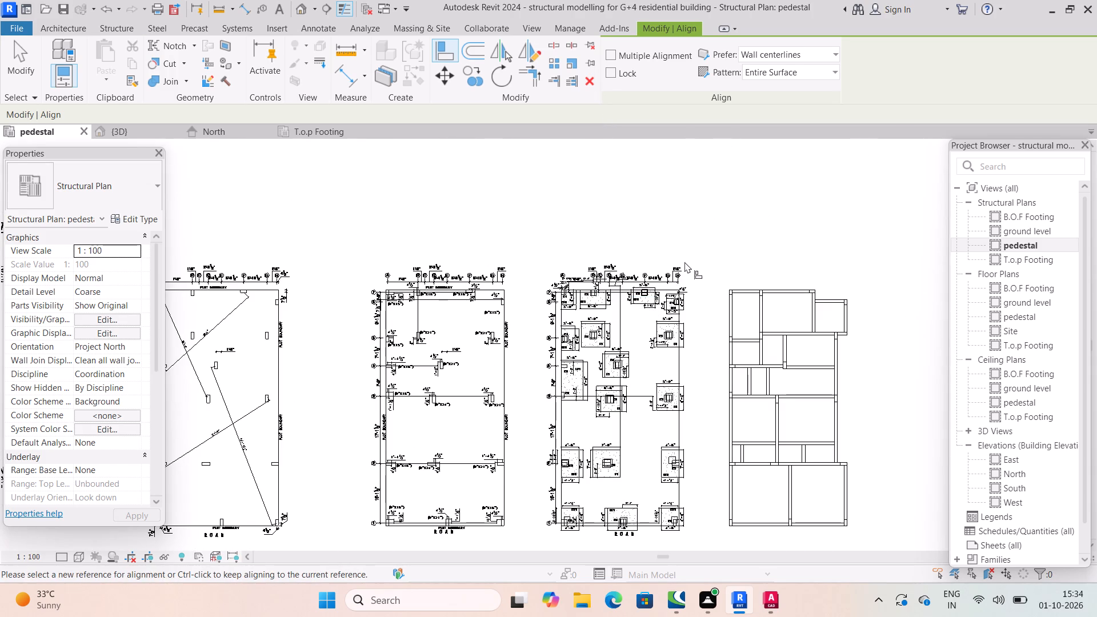
scroll(685, 256, "down", 5)
key("Escape")
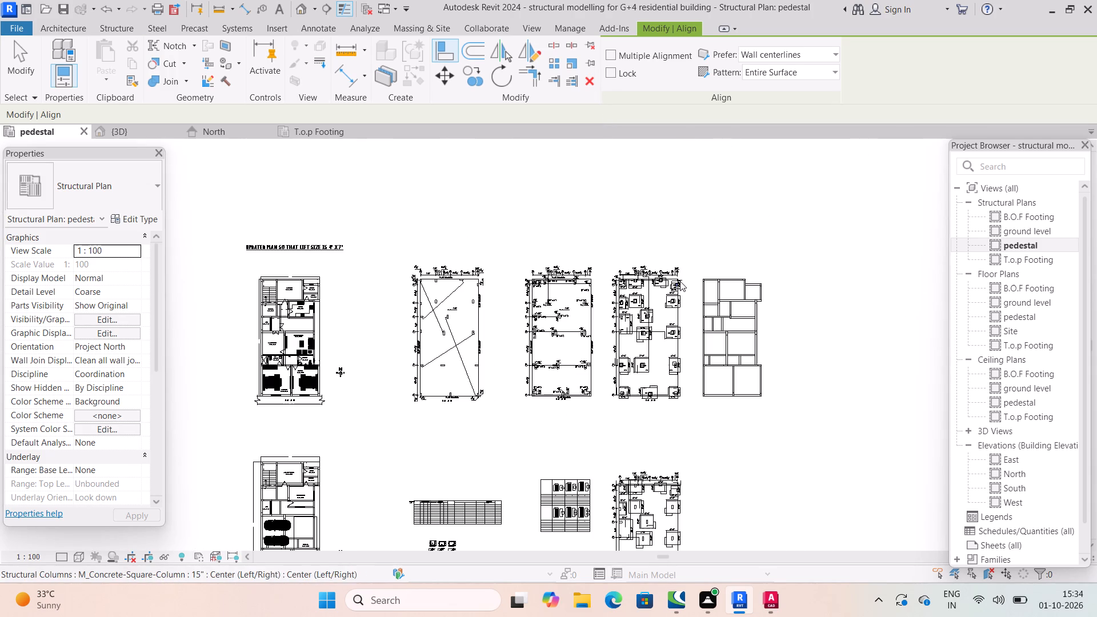
scroll(710, 244, "down", 4)
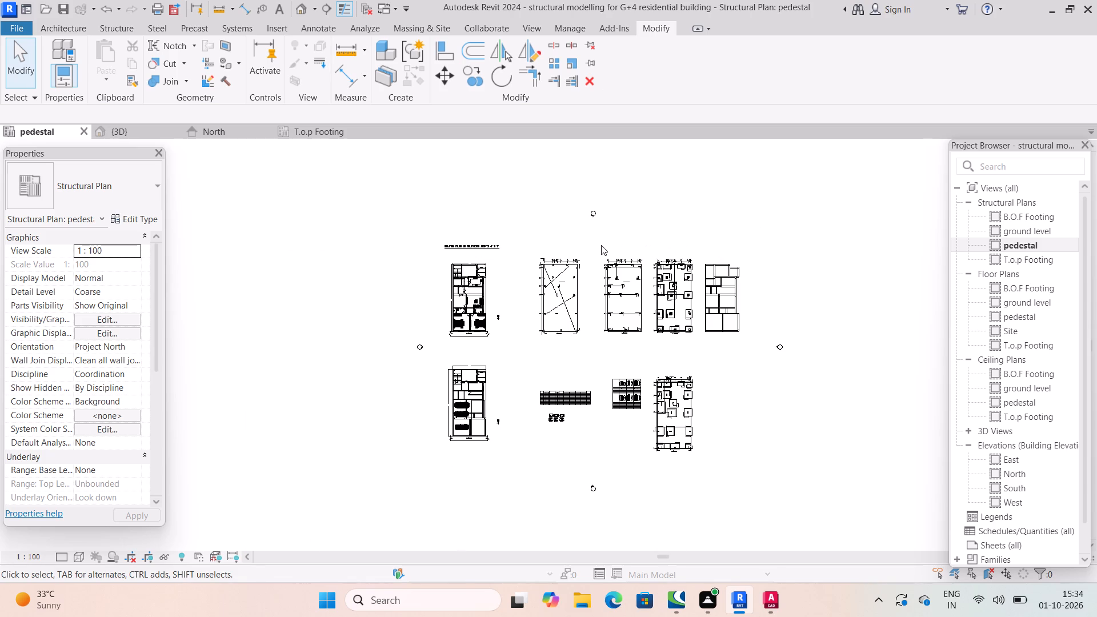
left_click(463, 243)
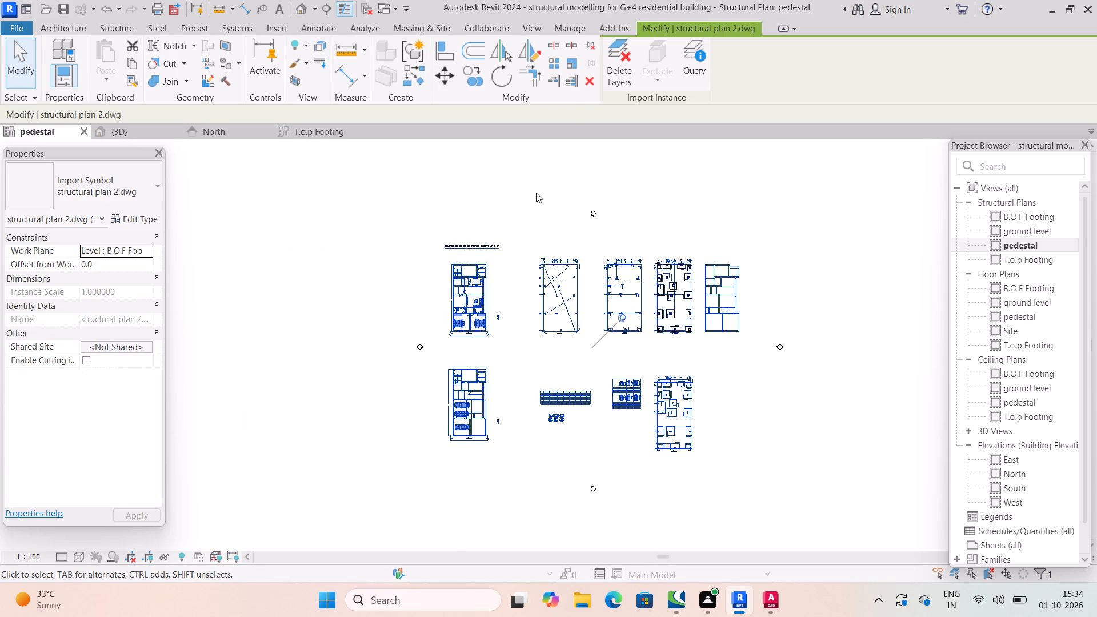
scroll(672, 291, "up", 11)
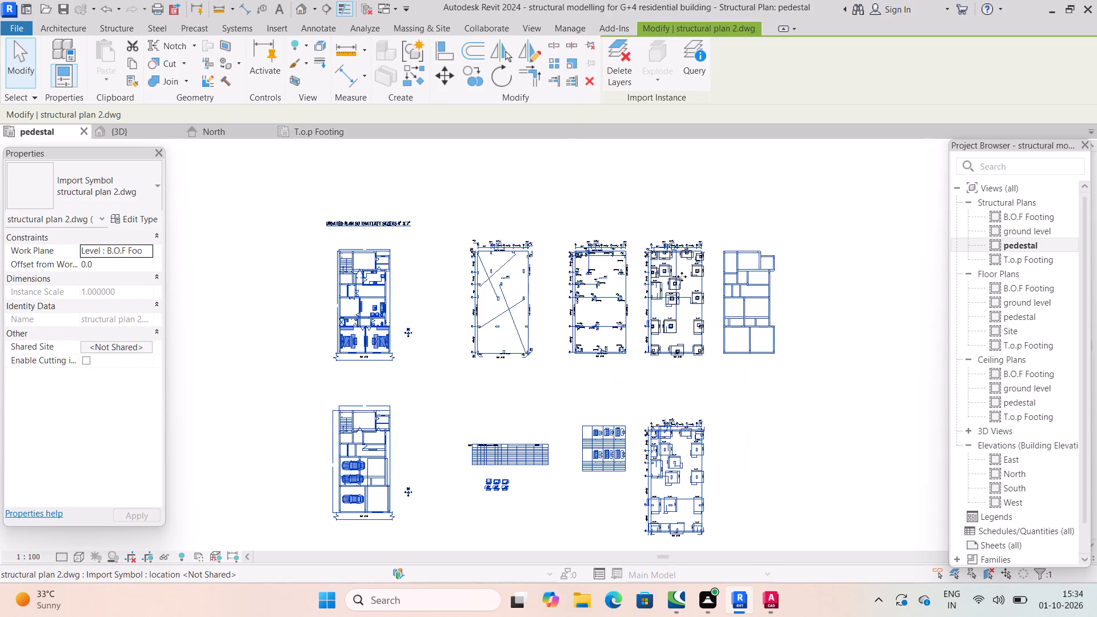
scroll(682, 277, "up", 6)
middle_click_drag(656, 155, 619, 368)
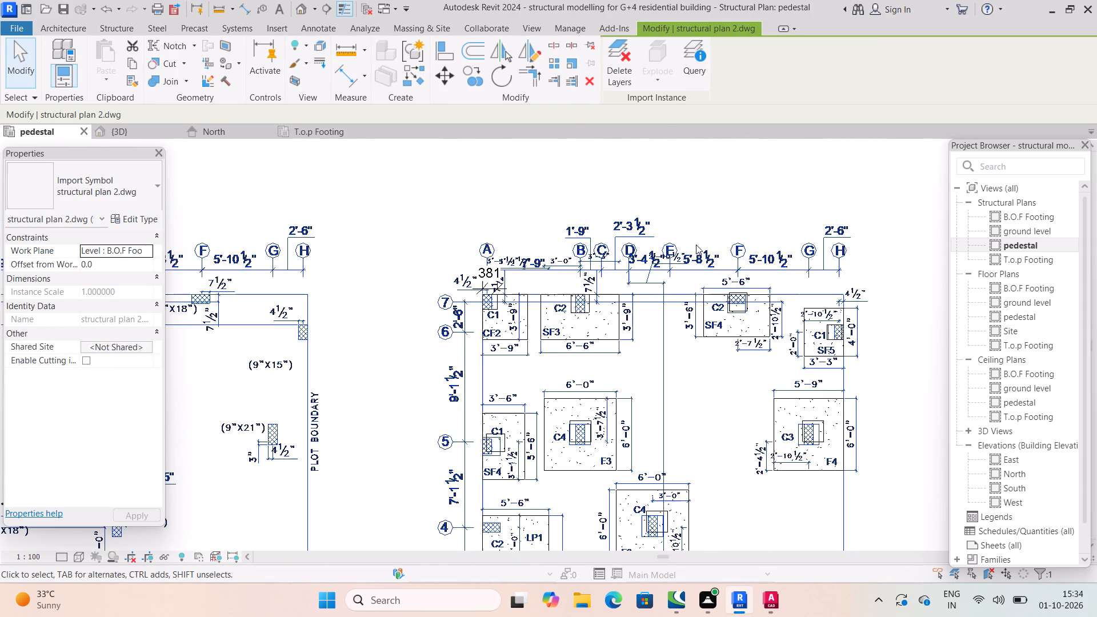
scroll(592, 258, "up", 3)
scroll(610, 324, "up", 3)
scroll(736, 359, "up", 1)
middle_click_drag(736, 359, 505, 379)
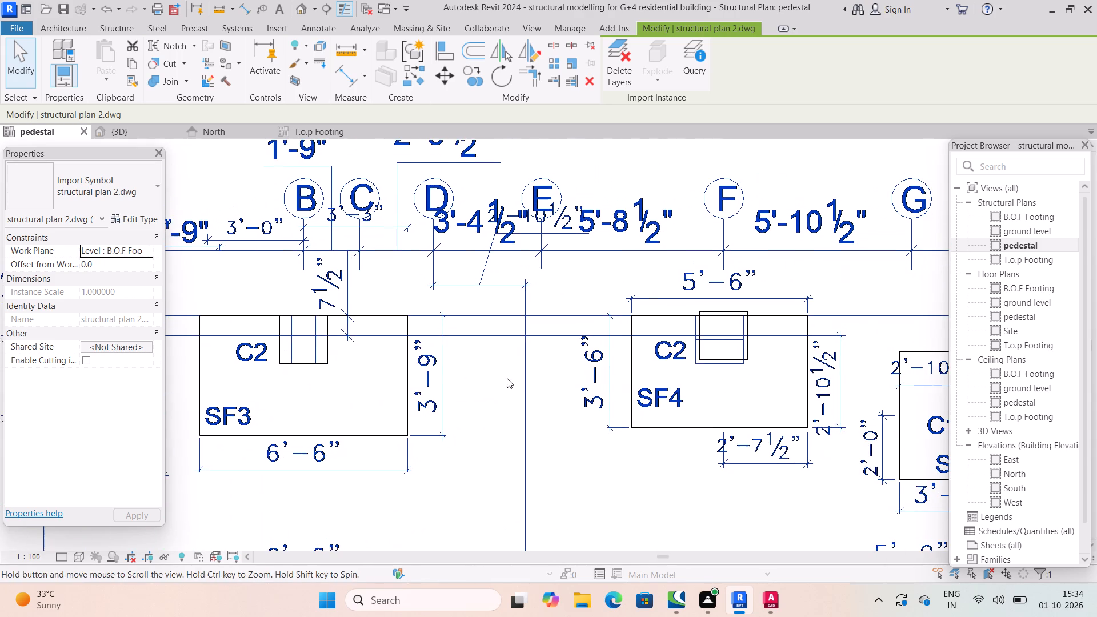
key("Escape")
scroll(747, 327, "up", 2)
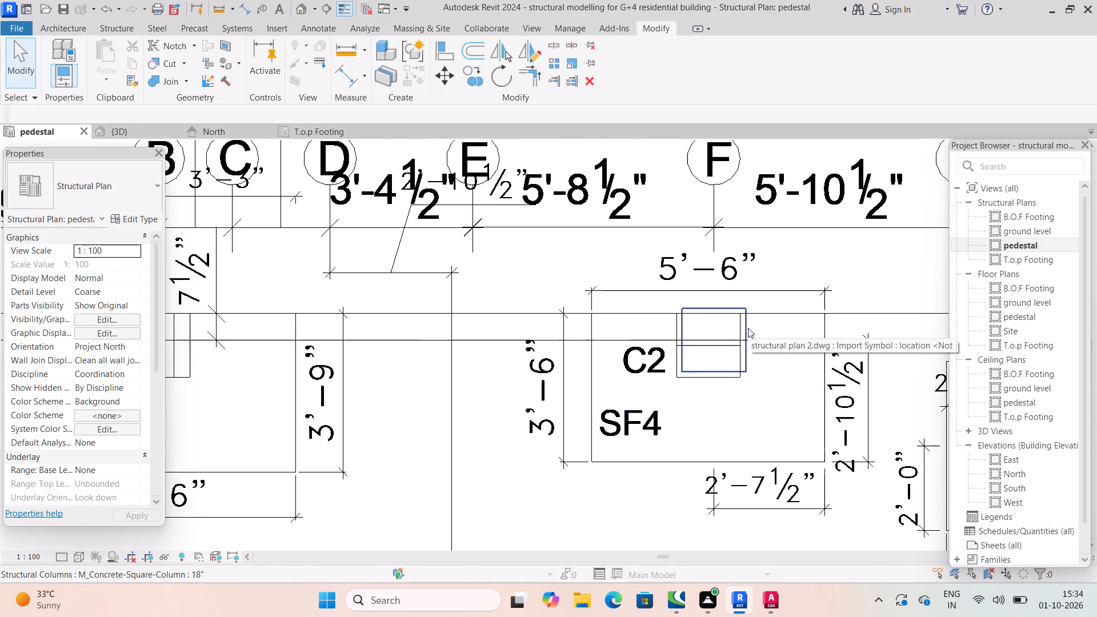
Align the lower and left edges of the C2 column on footing SF4 with its drawn column outline.
left_click(748, 327)
left_click(739, 307)
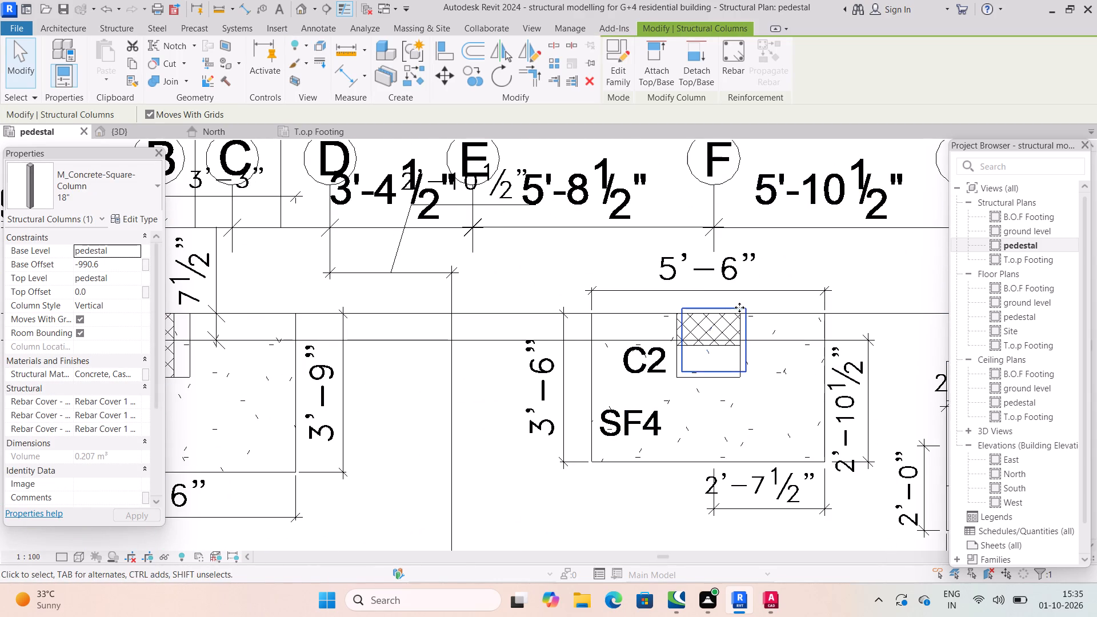
left_click(442, 55)
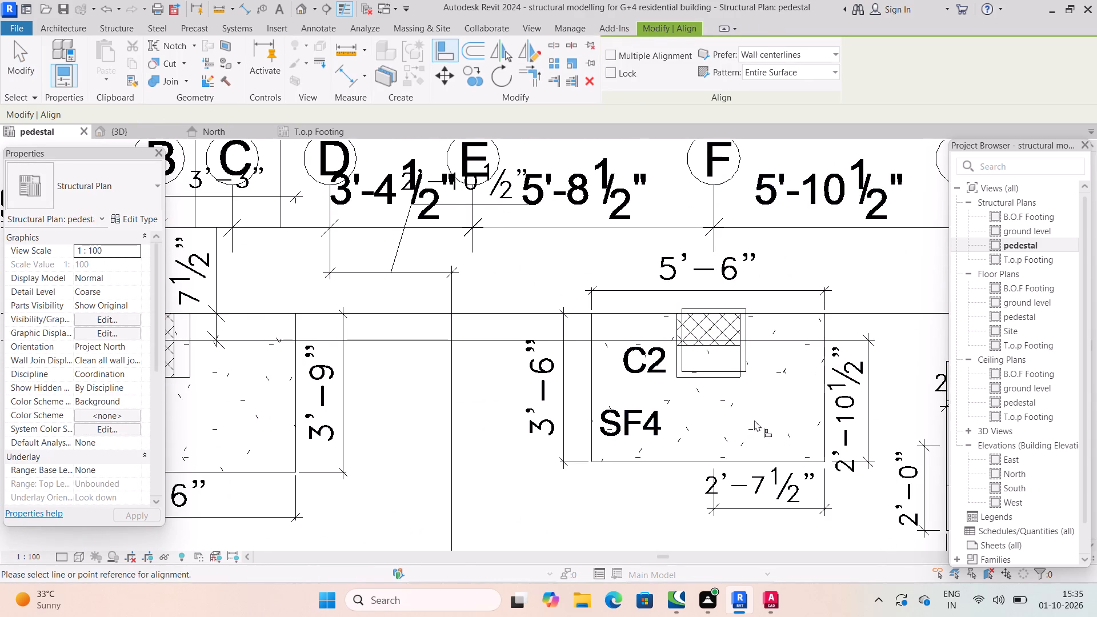
scroll(694, 379, "up", 5)
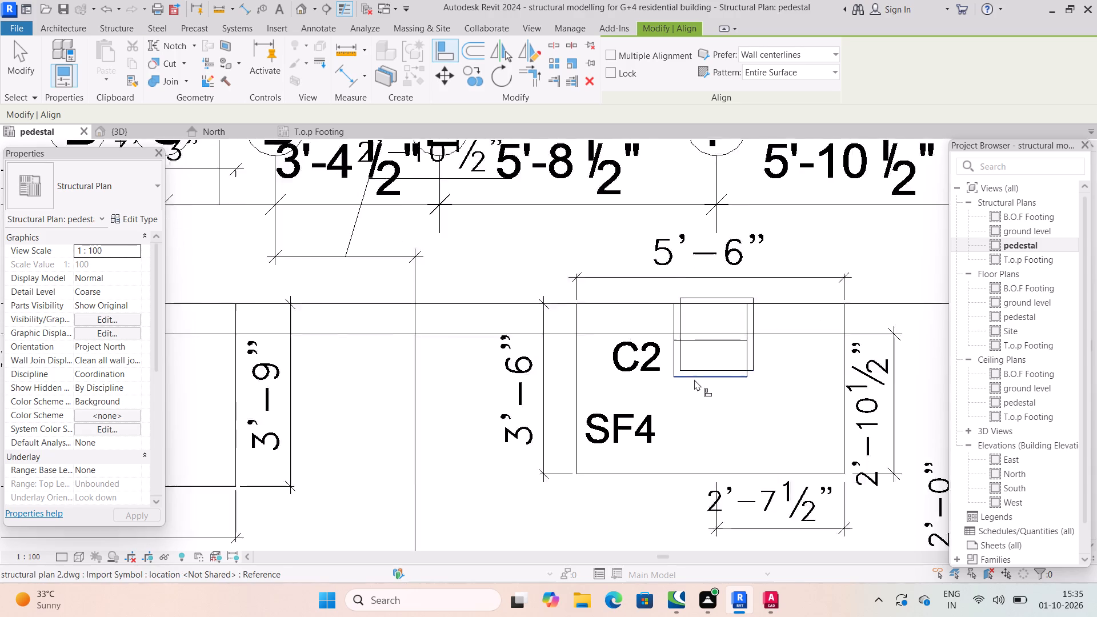
left_click(694, 379)
left_click(720, 366)
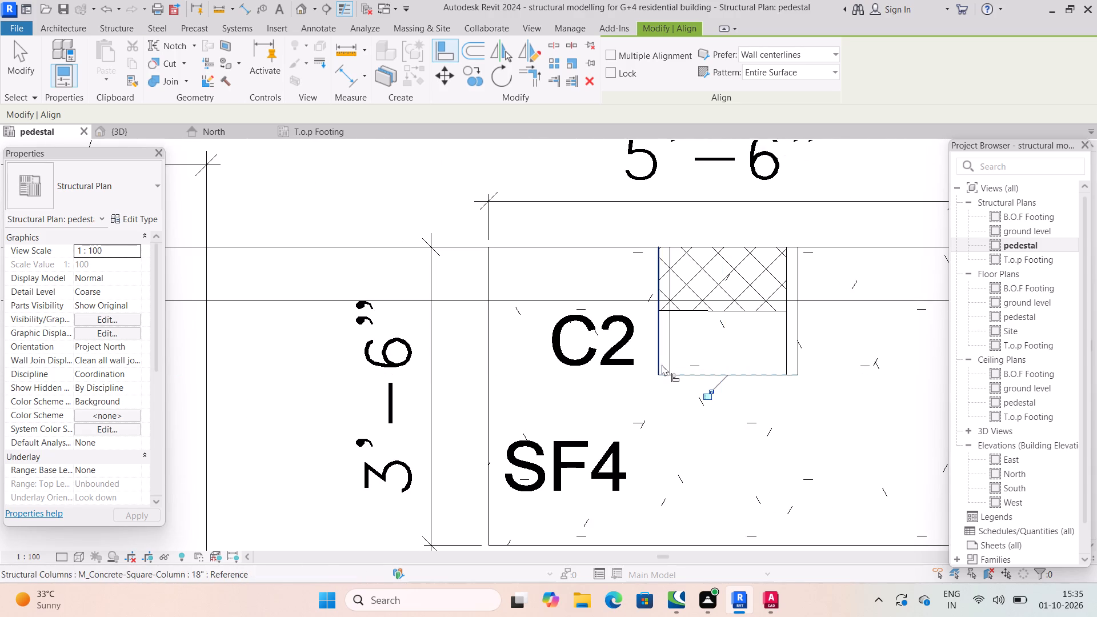
left_click(660, 364)
left_click(678, 359)
left_click(670, 356)
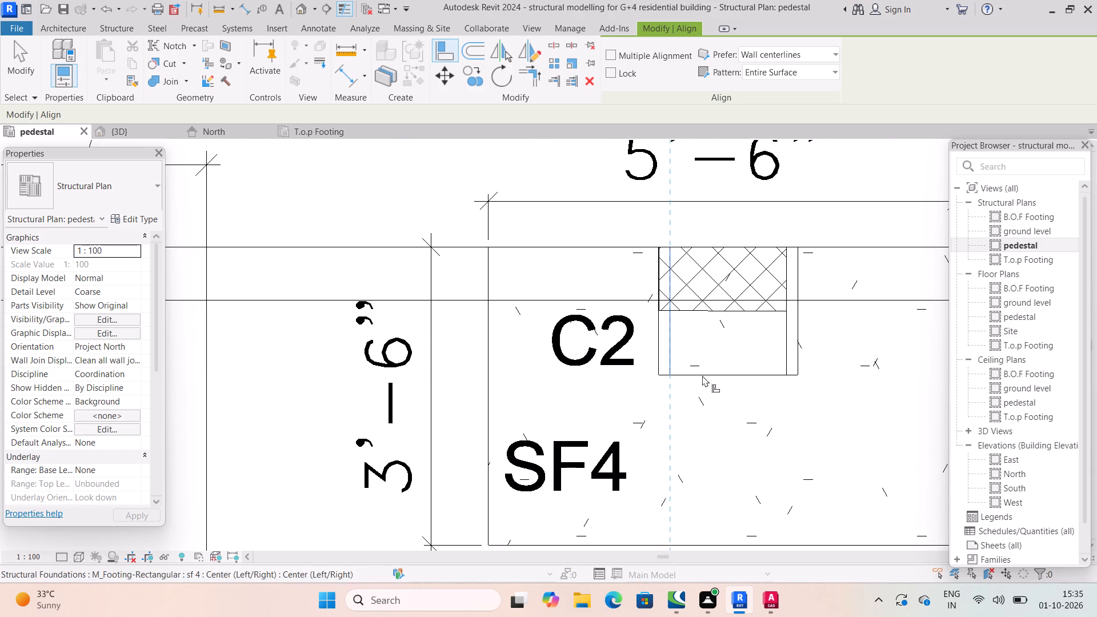
key("Escape")
left_click(659, 362)
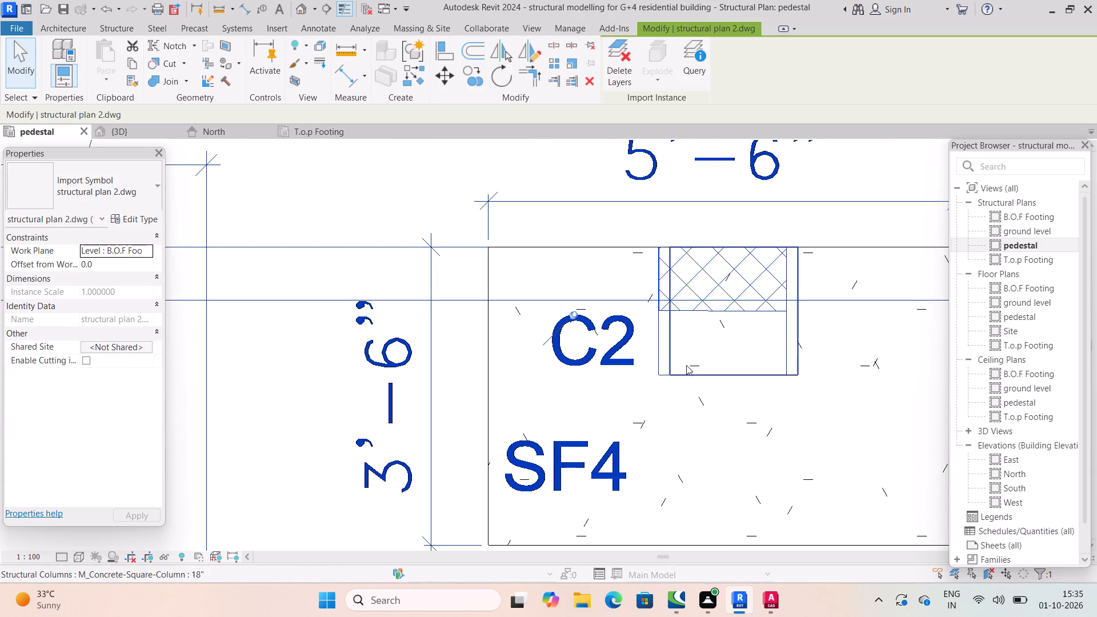
key("Escape")
left_click(445, 46)
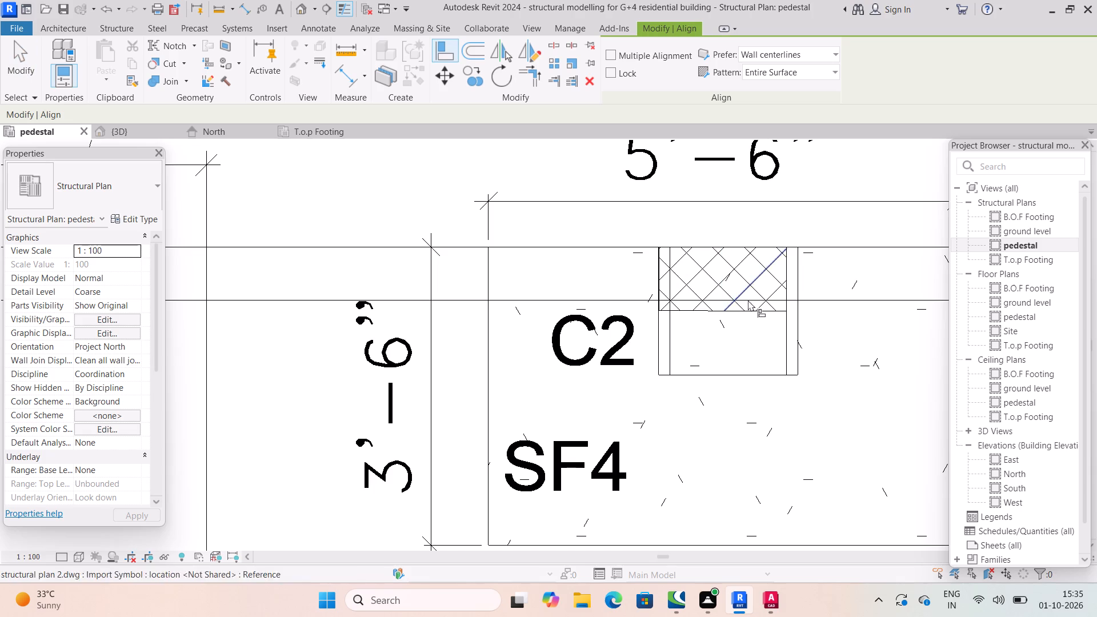
left_click(656, 330)
left_click(675, 334)
scroll(816, 338, "down", 4)
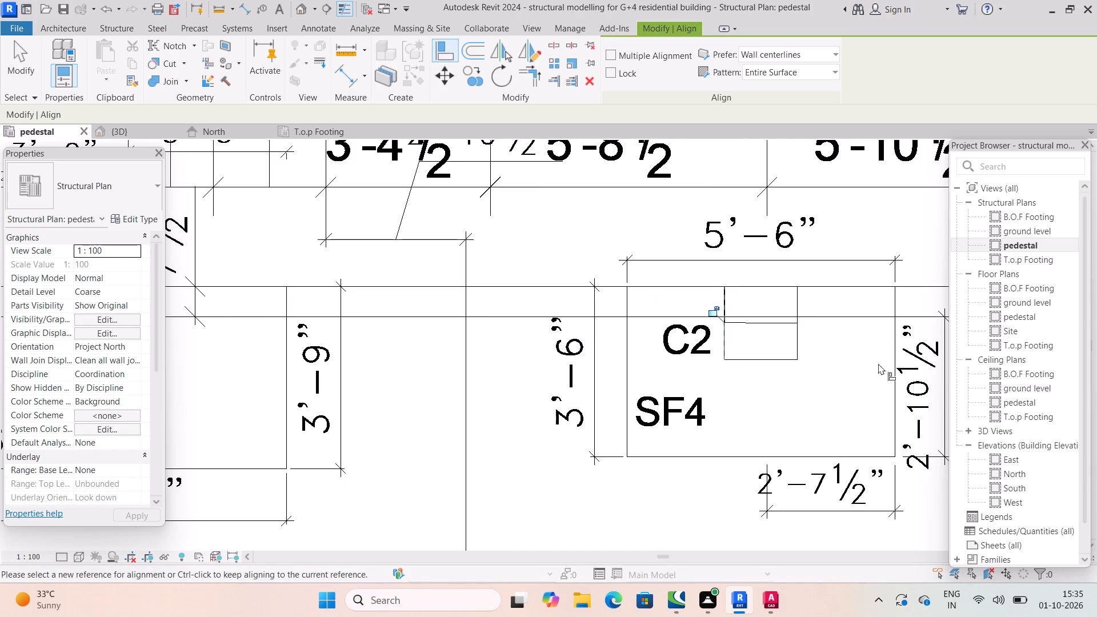
Align the left and upper edges of the C1 column on footing SF5 with its drawn column outline.
middle_click_drag(856, 370, 603, 324)
scroll(856, 370, "down", 3)
scroll(774, 342, "up", 10)
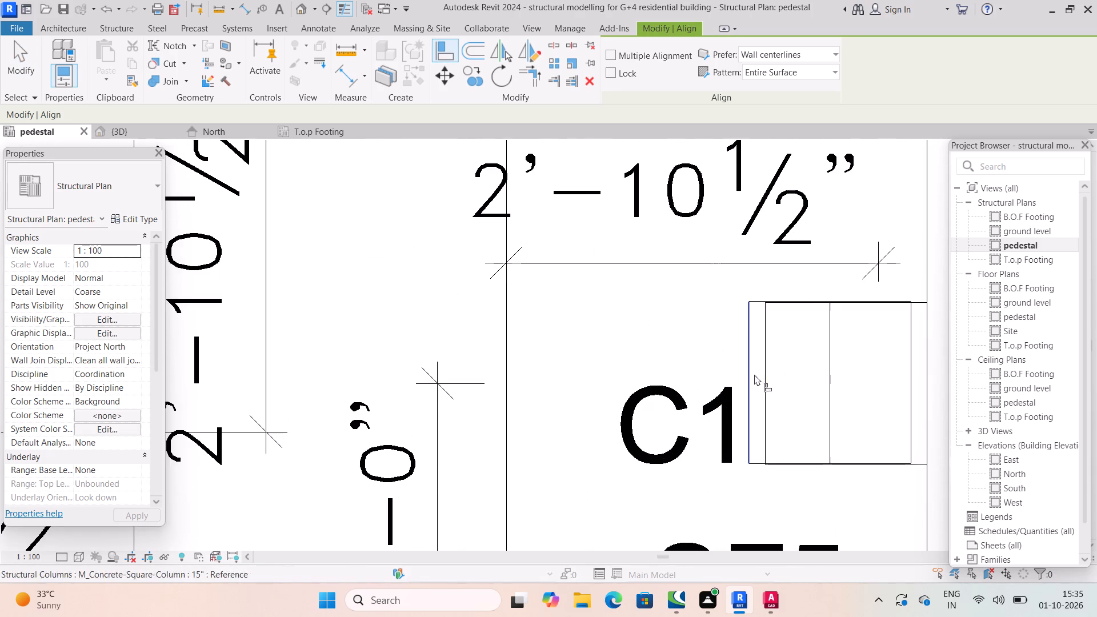
middle_click_drag(768, 368, 592, 302)
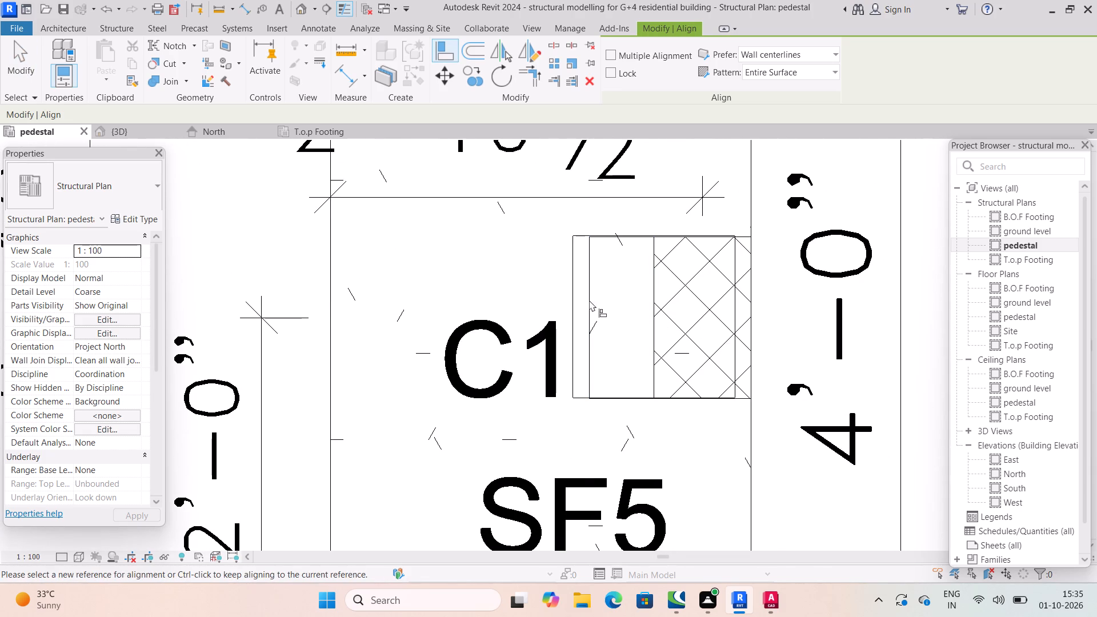
scroll(564, 291, "up", 1)
left_click(590, 310)
left_click(573, 306)
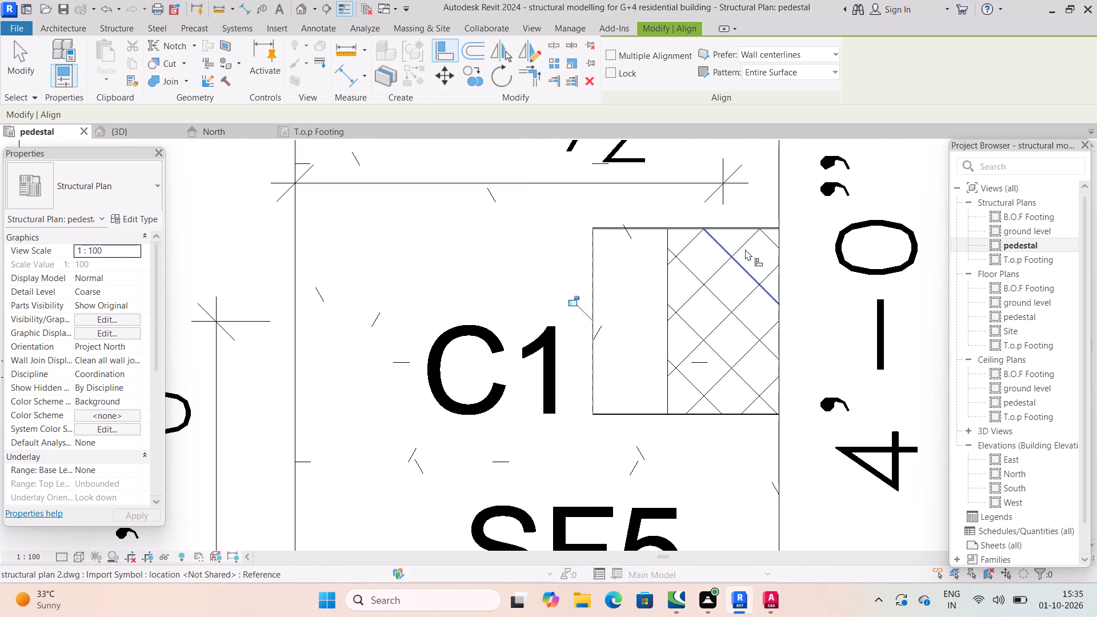
scroll(771, 226, "up", 7)
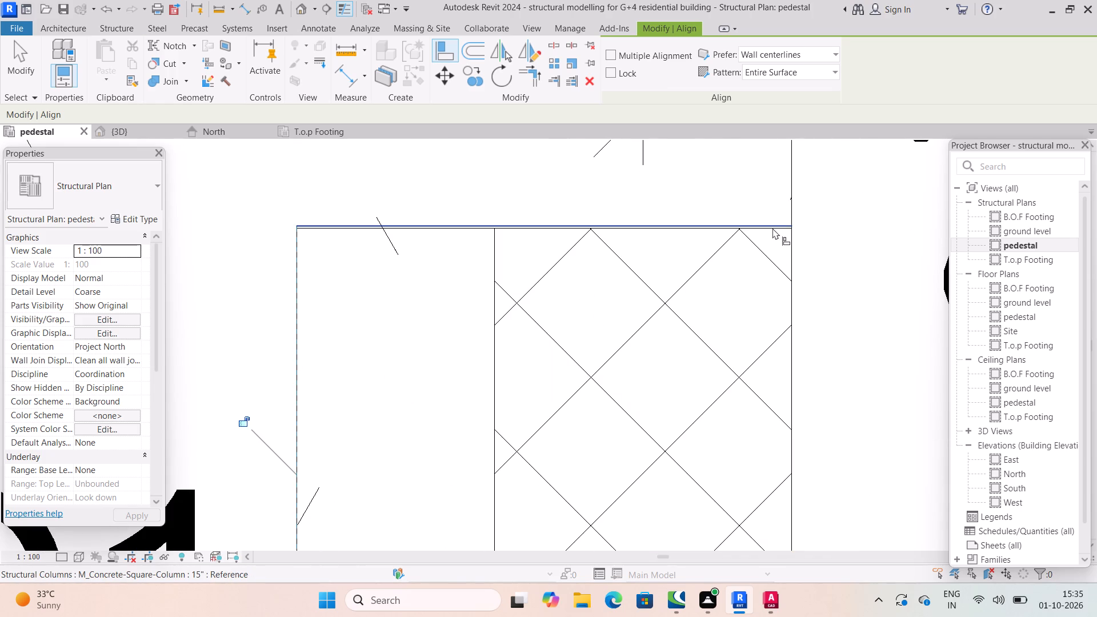
scroll(772, 225, "up", 7)
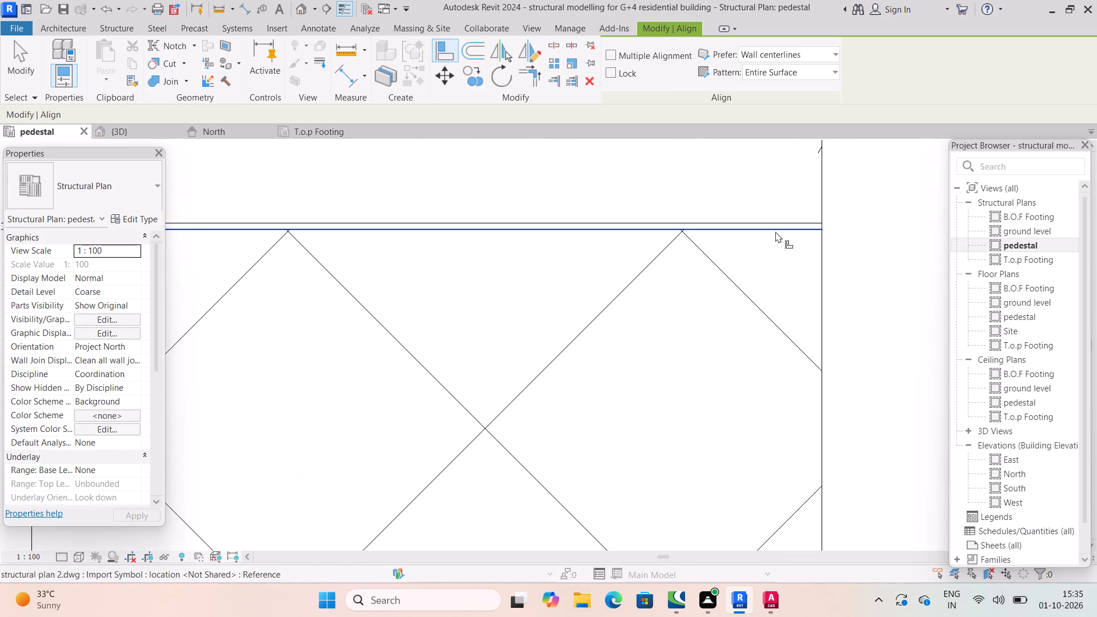
left_click(775, 231)
left_click(780, 217)
scroll(780, 217, "down", 13)
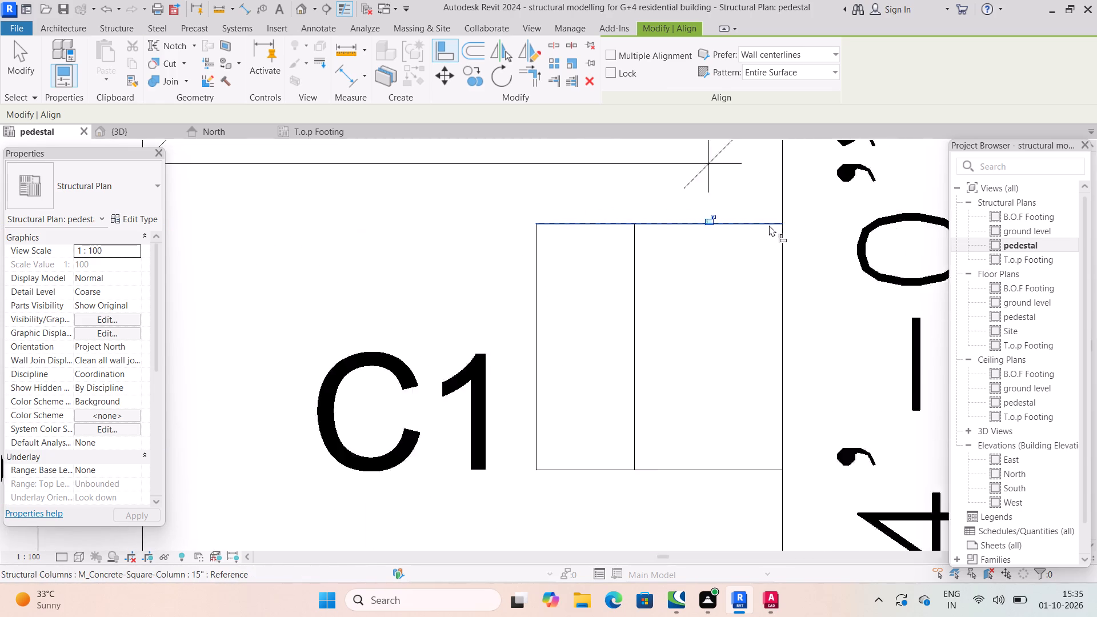
Align the lower and right edges of the C1 column on footing SF4 at grid 5 with its drawn column outline.
scroll(769, 225, "down", 5)
scroll(722, 325, "down", 4)
scroll(517, 315, "down", 4)
middle_click_drag(529, 306, 745, 213)
scroll(536, 301, "down", 1)
middle_click_drag(440, 361, 900, 197)
scroll(467, 354, "down", 1)
scroll(651, 250, "up", 2)
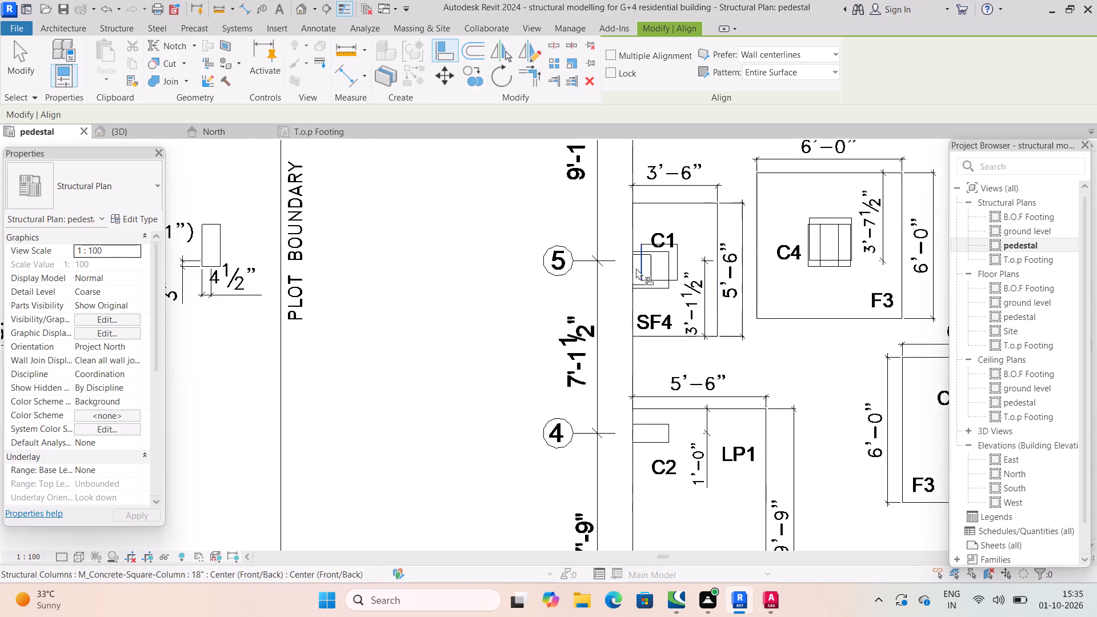
scroll(636, 268, "up", 4)
left_click(671, 297)
left_click(686, 277)
scroll(679, 277, "up", 1)
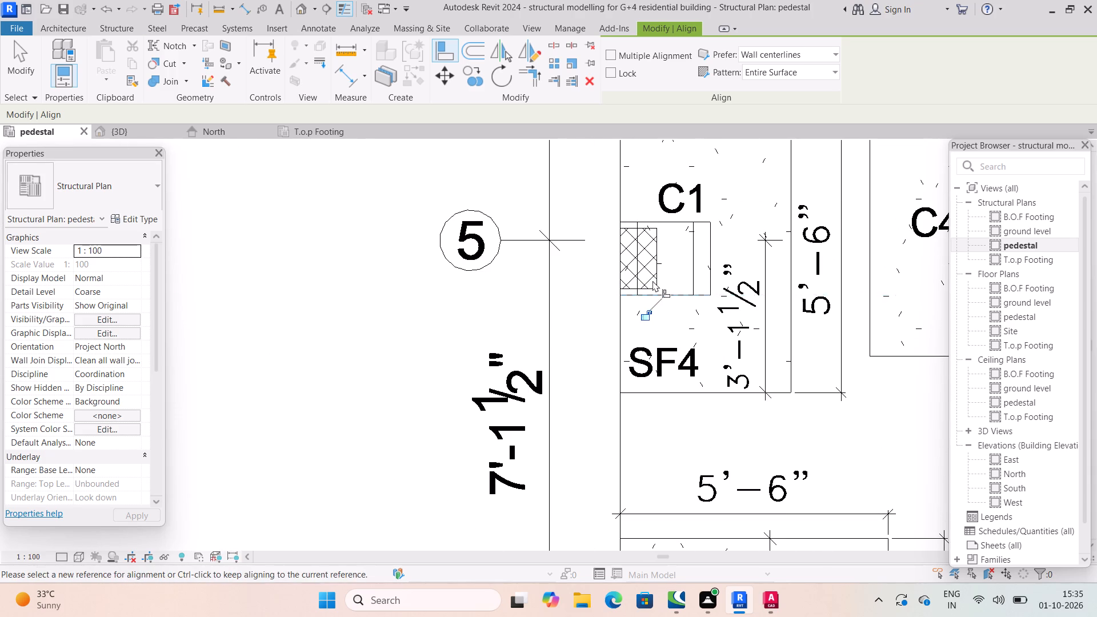
scroll(642, 289, "up", 3)
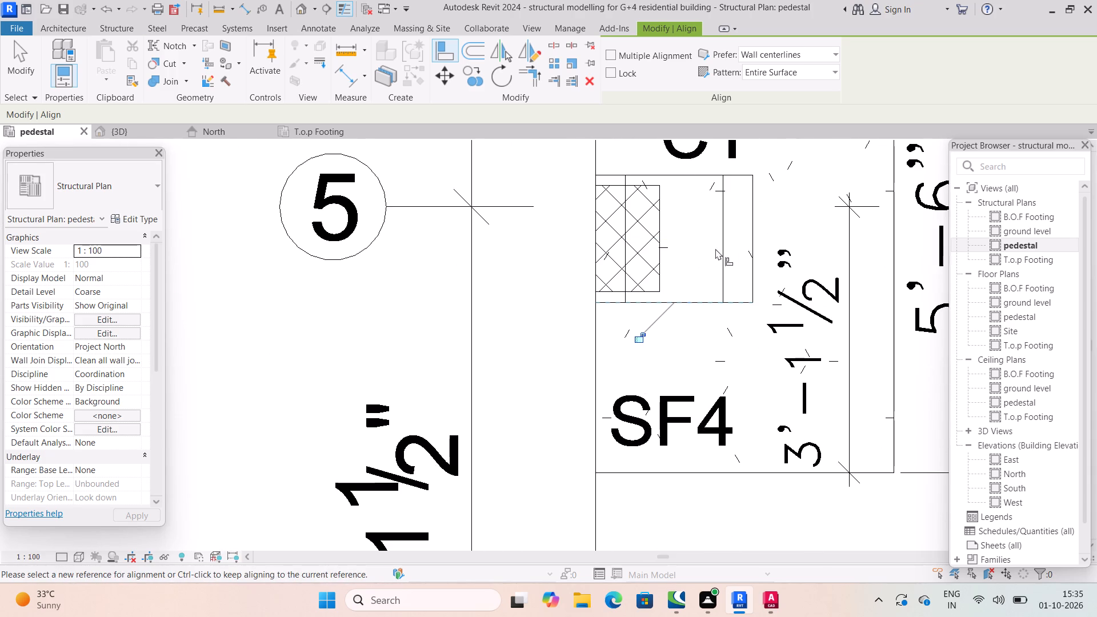
left_click(721, 253)
left_click(754, 253)
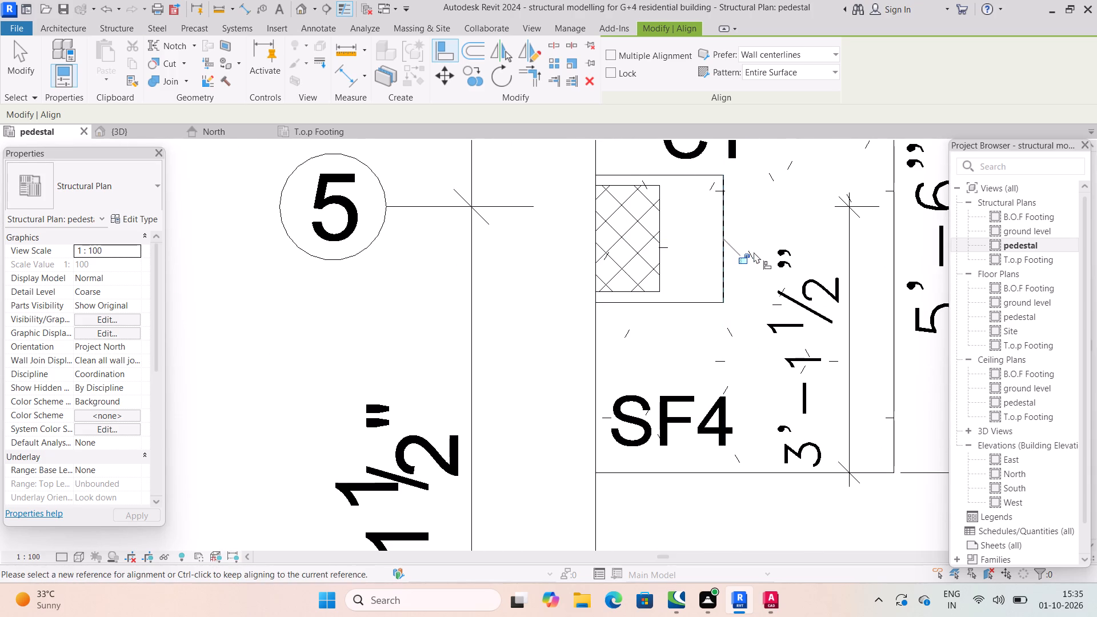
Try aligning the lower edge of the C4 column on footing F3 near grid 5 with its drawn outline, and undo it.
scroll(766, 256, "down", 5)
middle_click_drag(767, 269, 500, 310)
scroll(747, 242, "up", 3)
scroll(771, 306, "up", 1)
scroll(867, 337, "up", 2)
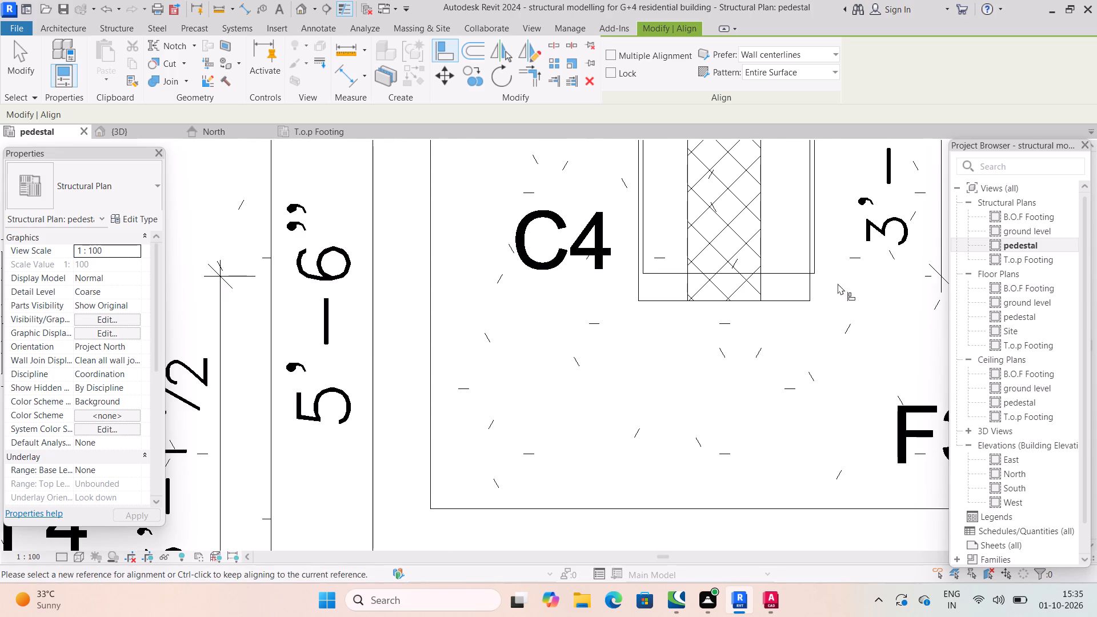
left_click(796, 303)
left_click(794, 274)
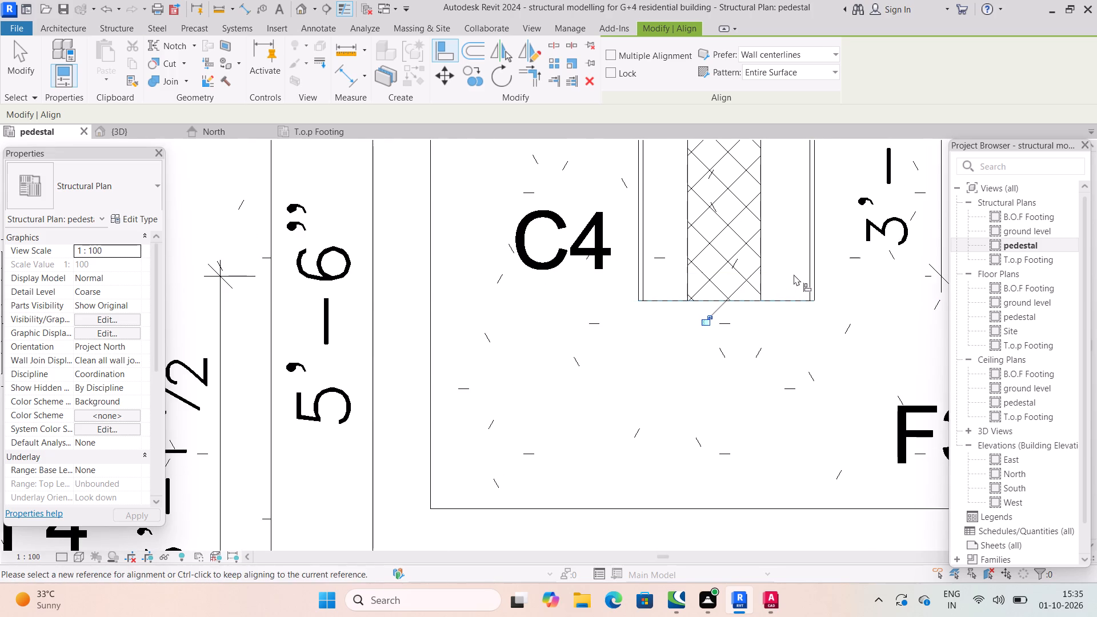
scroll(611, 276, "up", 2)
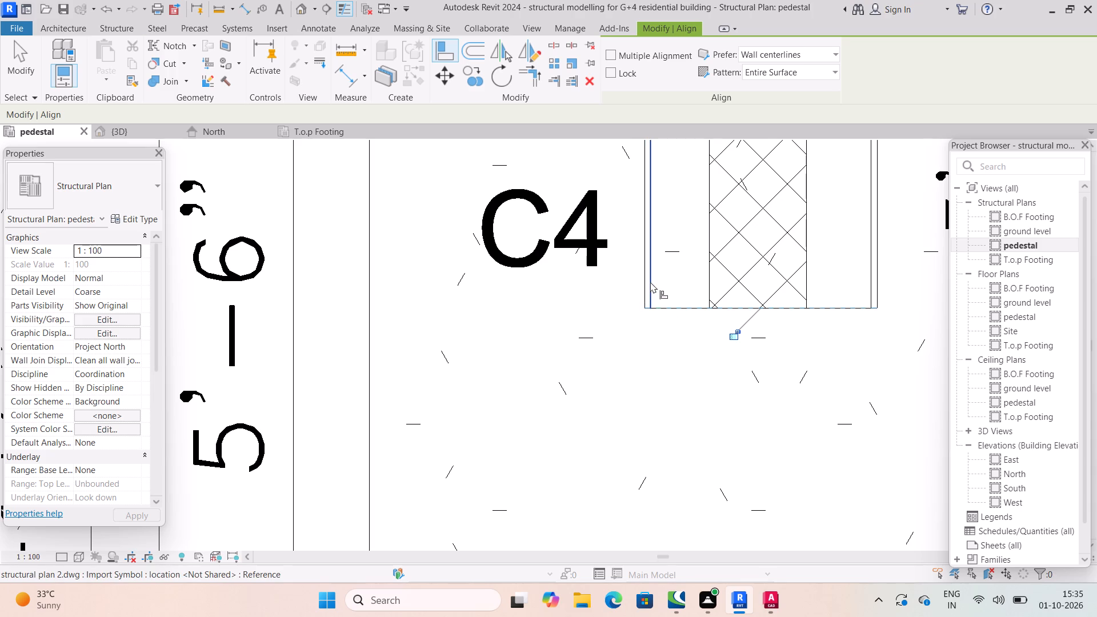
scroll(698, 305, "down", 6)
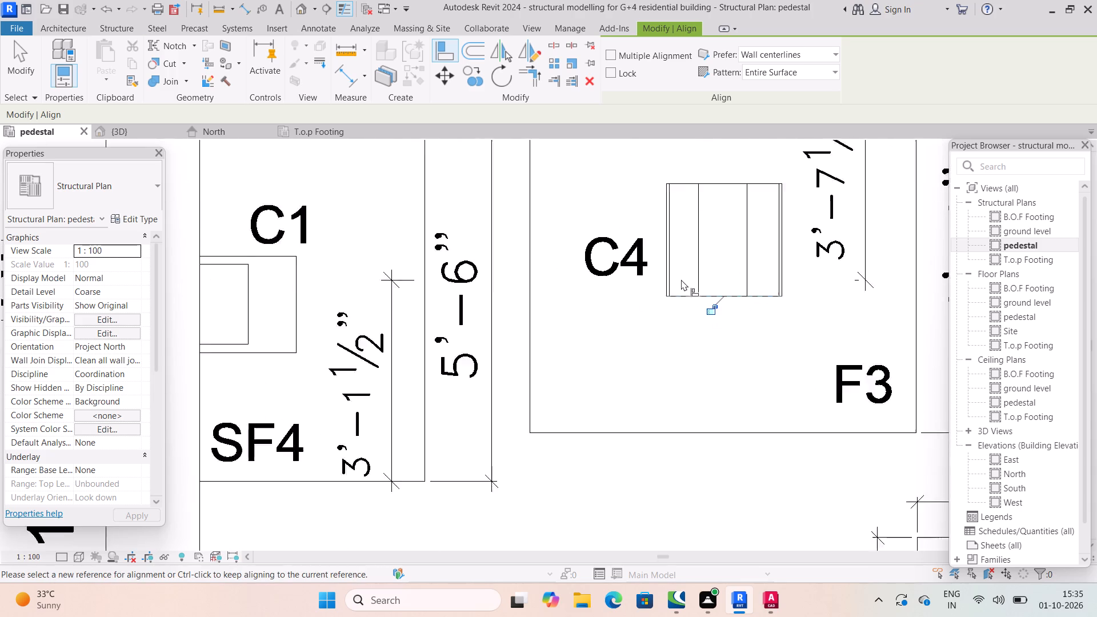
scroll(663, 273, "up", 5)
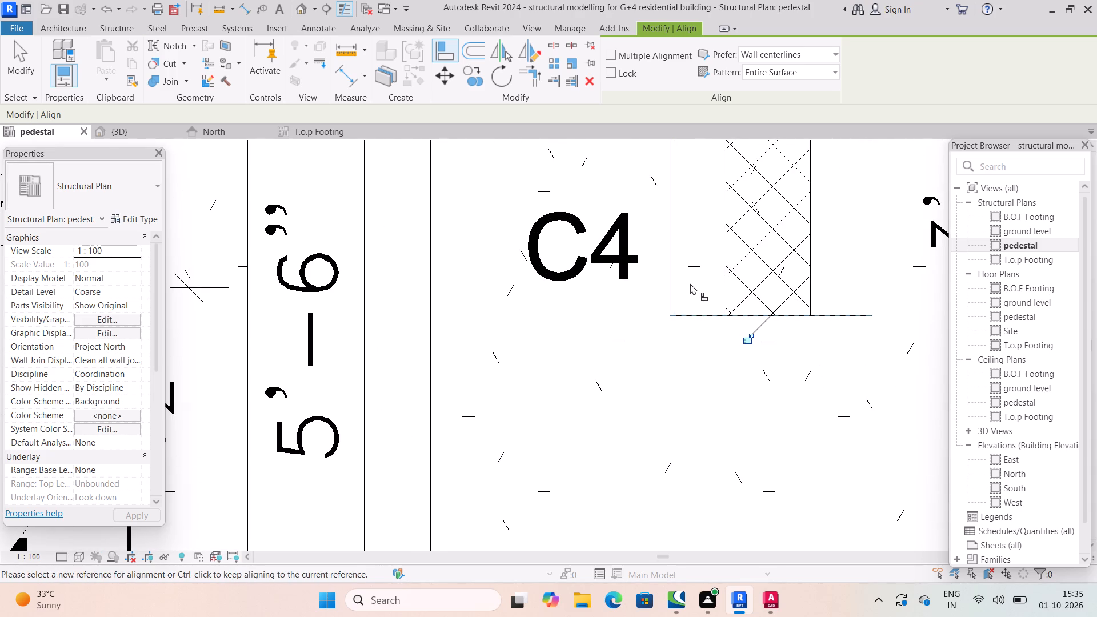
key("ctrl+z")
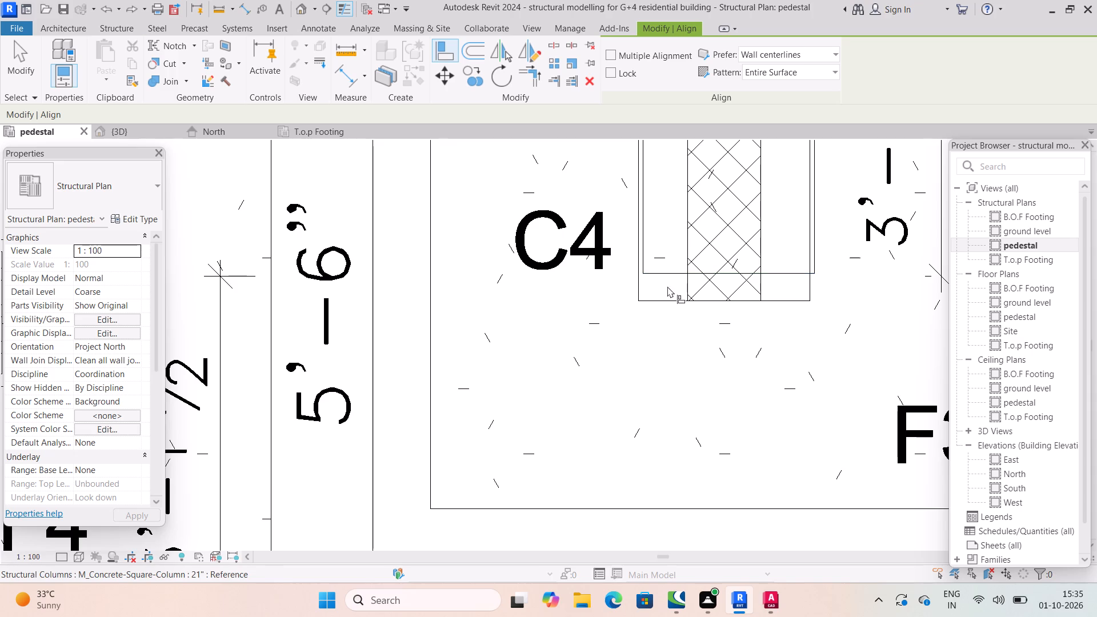
Align the lower and left edges of the C4 column on footing F3 near grid 5 with its drawn column outline.
middle_click_drag(667, 289, 674, 339)
scroll(673, 335, "down", 1)
left_click(676, 351)
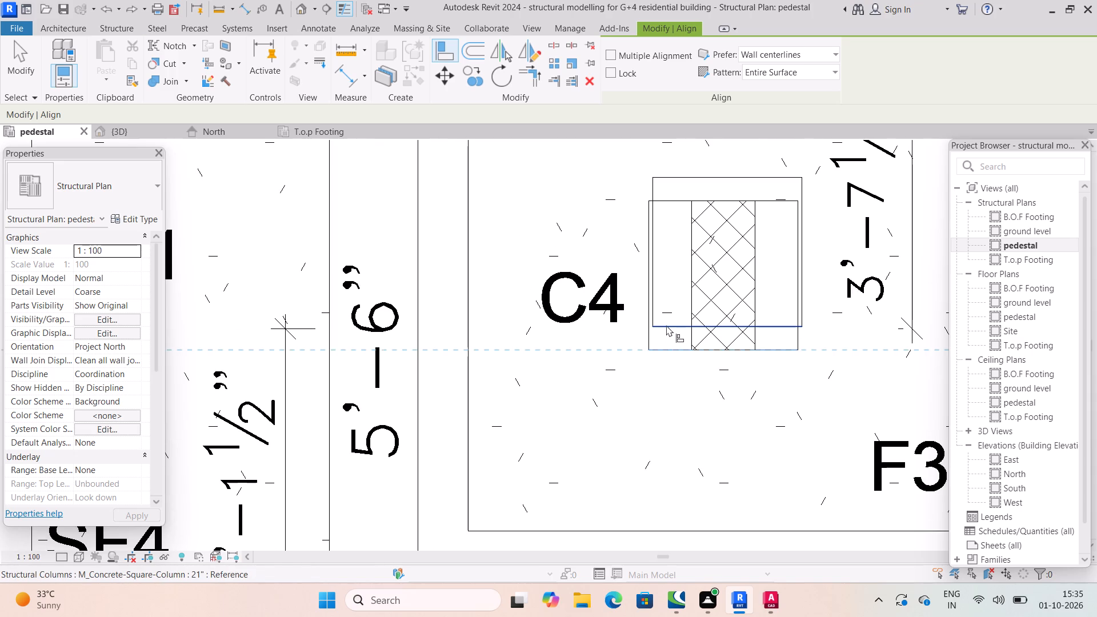
left_click(666, 325)
scroll(645, 329, "up", 3)
left_click(649, 329)
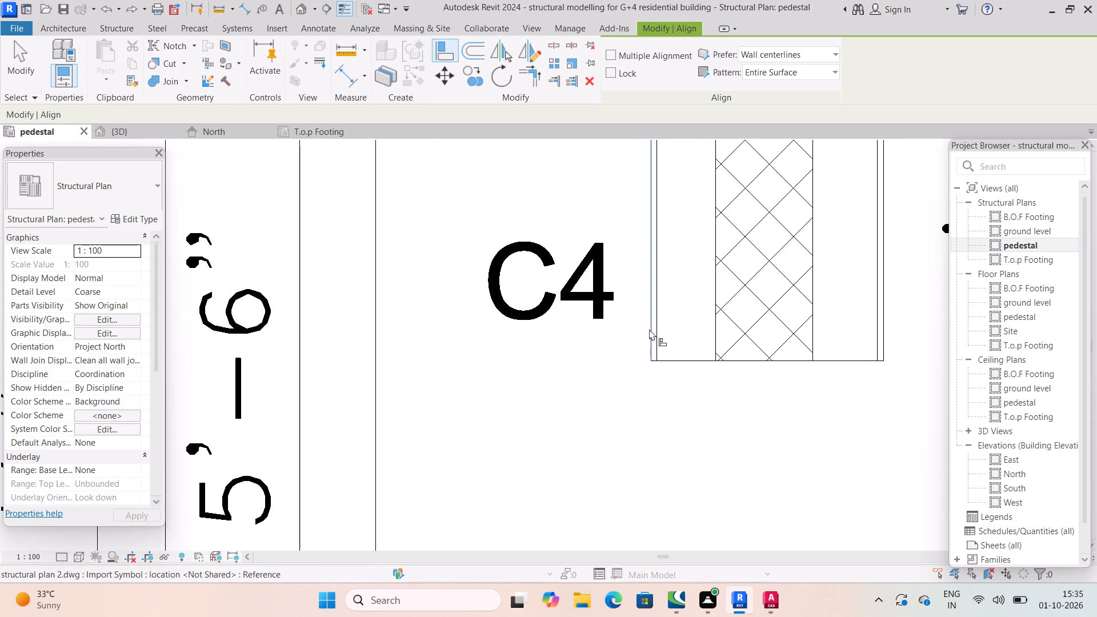
left_click(658, 329)
Align the left and lower edges of the C3 column on footing F4 near grid 5 with its drawn column outline.
scroll(660, 328, "down", 10)
scroll(786, 342, "down", 5)
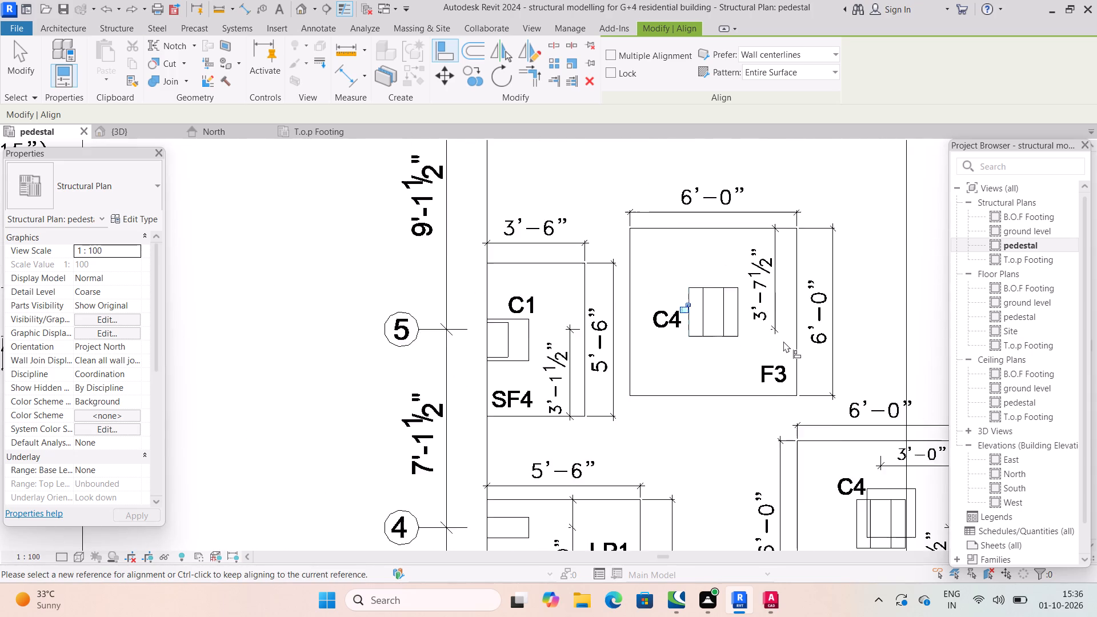
scroll(655, 330, "up", 2)
middle_click_drag(833, 332, 774, 359)
scroll(794, 350, "down", 3)
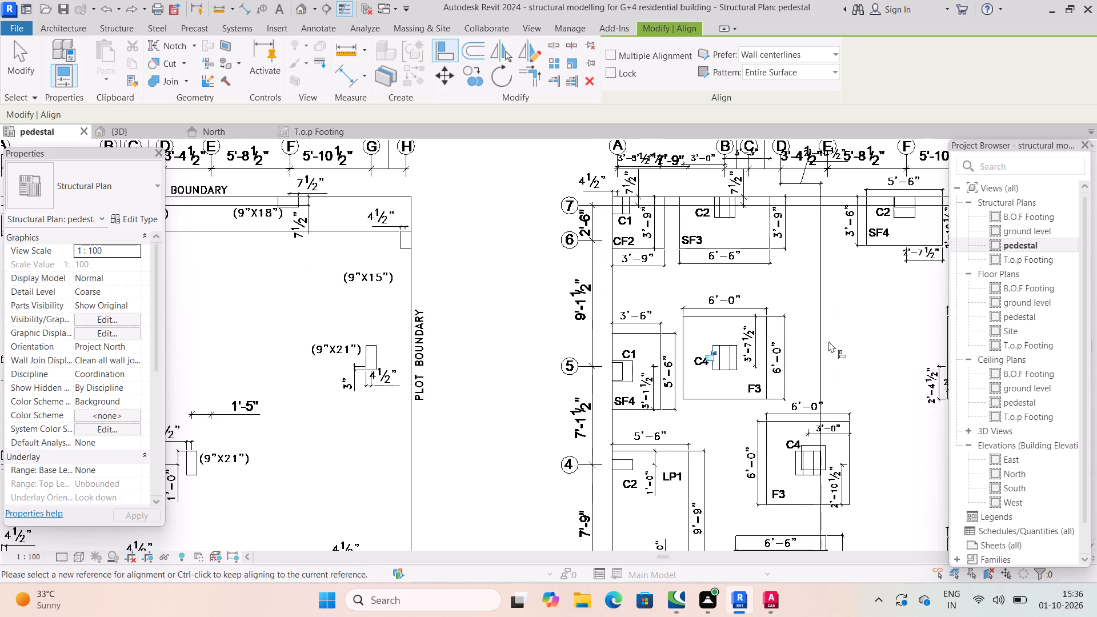
middle_click_drag(828, 340, 658, 354)
scroll(828, 362, "up", 6)
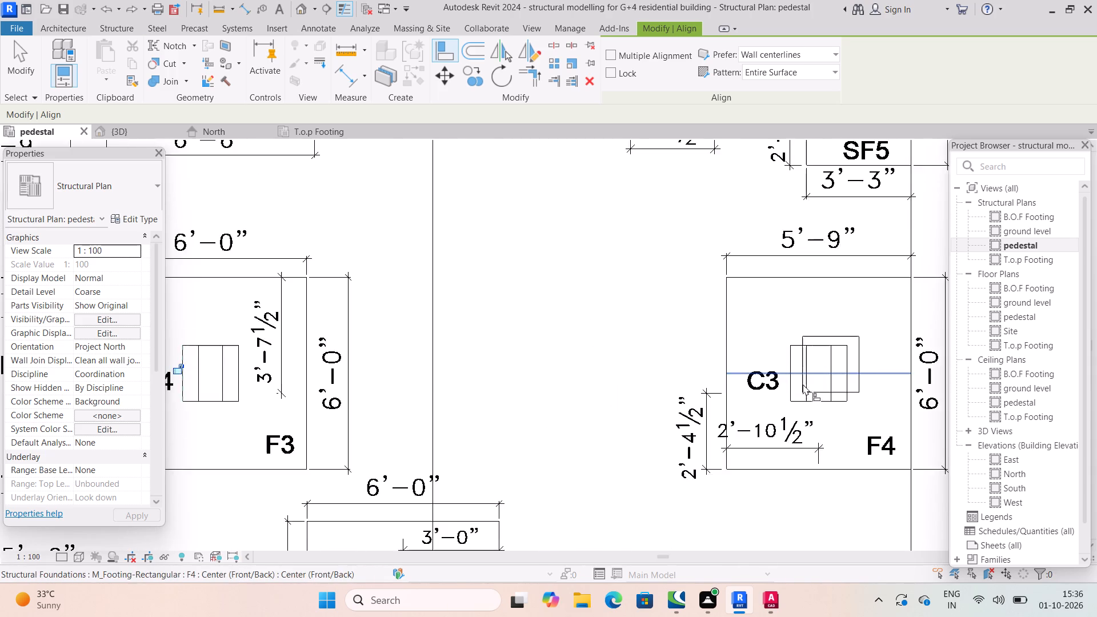
scroll(803, 390, "up", 4)
left_click(786, 374)
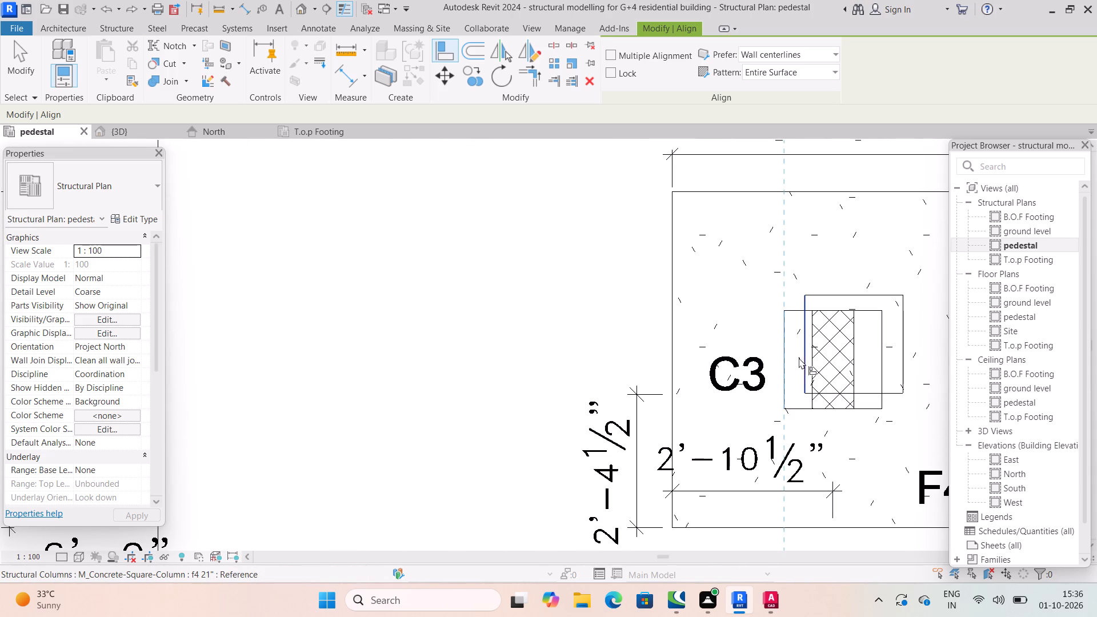
left_click(806, 355)
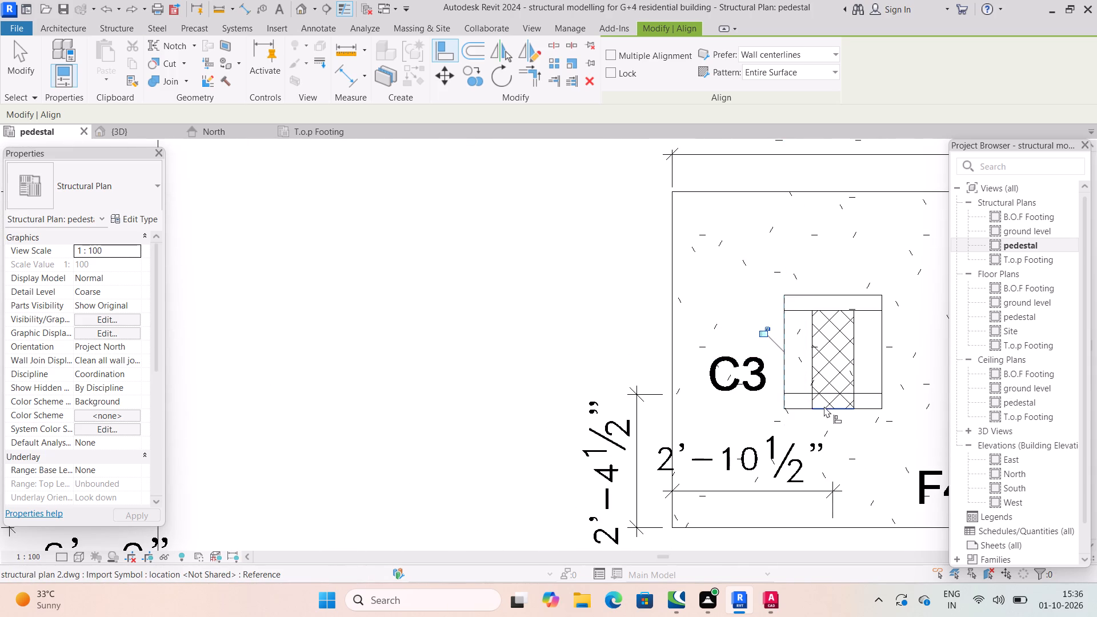
left_click(802, 406)
left_click(799, 388)
scroll(800, 388, "down", 4)
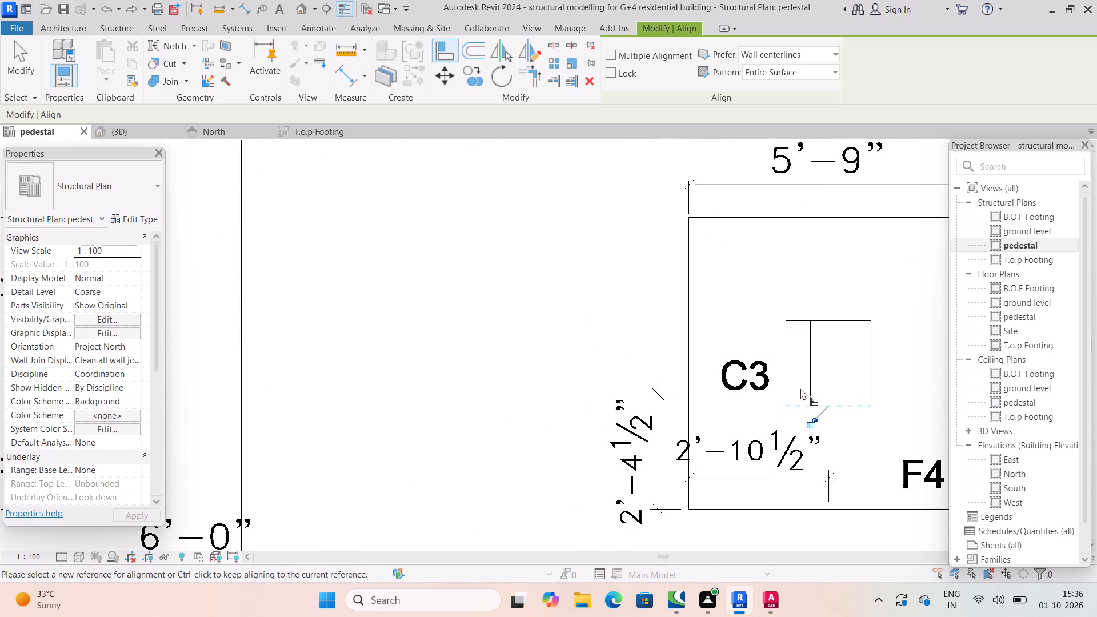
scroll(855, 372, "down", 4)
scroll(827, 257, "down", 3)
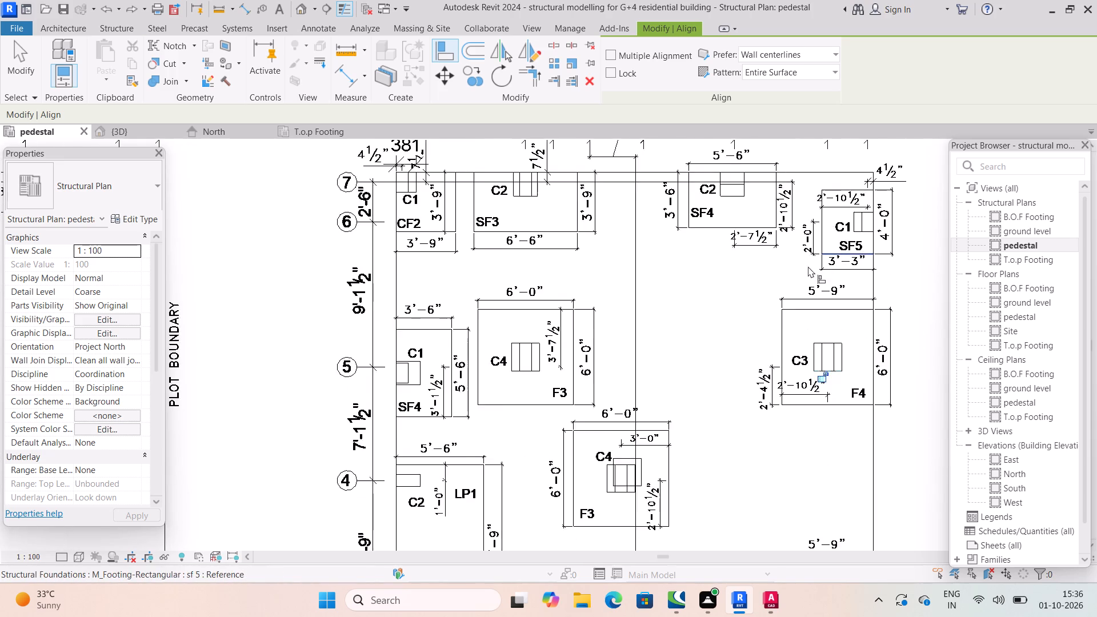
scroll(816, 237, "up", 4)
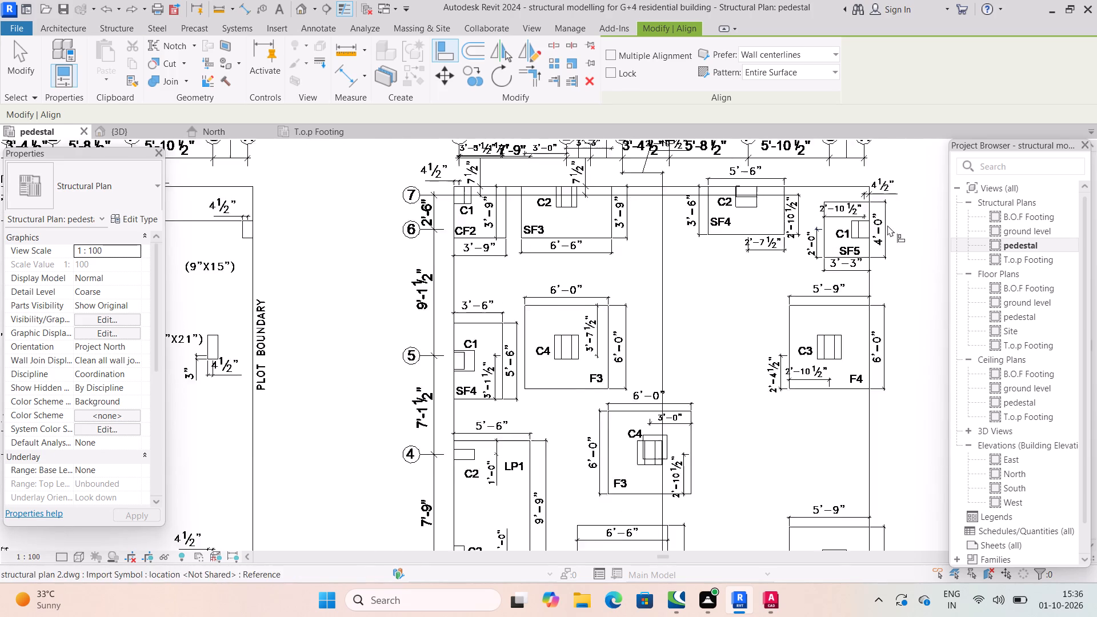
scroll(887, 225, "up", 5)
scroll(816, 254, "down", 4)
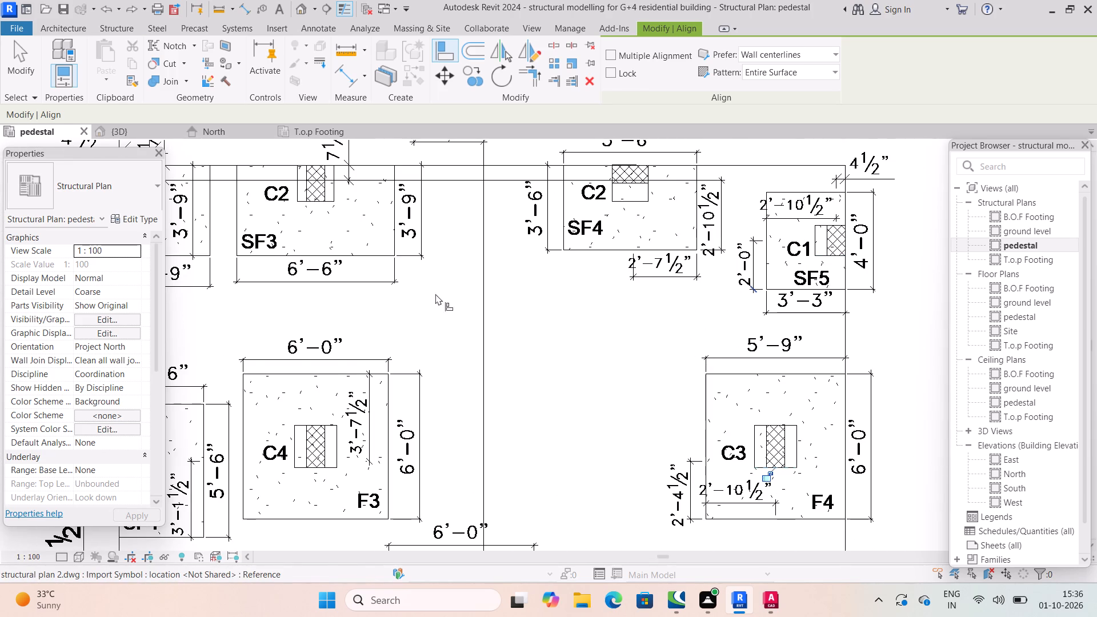
Align the left and lower edges of the C4 column on footing F3 near grid 4 with its drawn column outline.
scroll(331, 398, "down", 3)
middle_click_drag(418, 402, 575, 318)
scroll(352, 363, "up", 3)
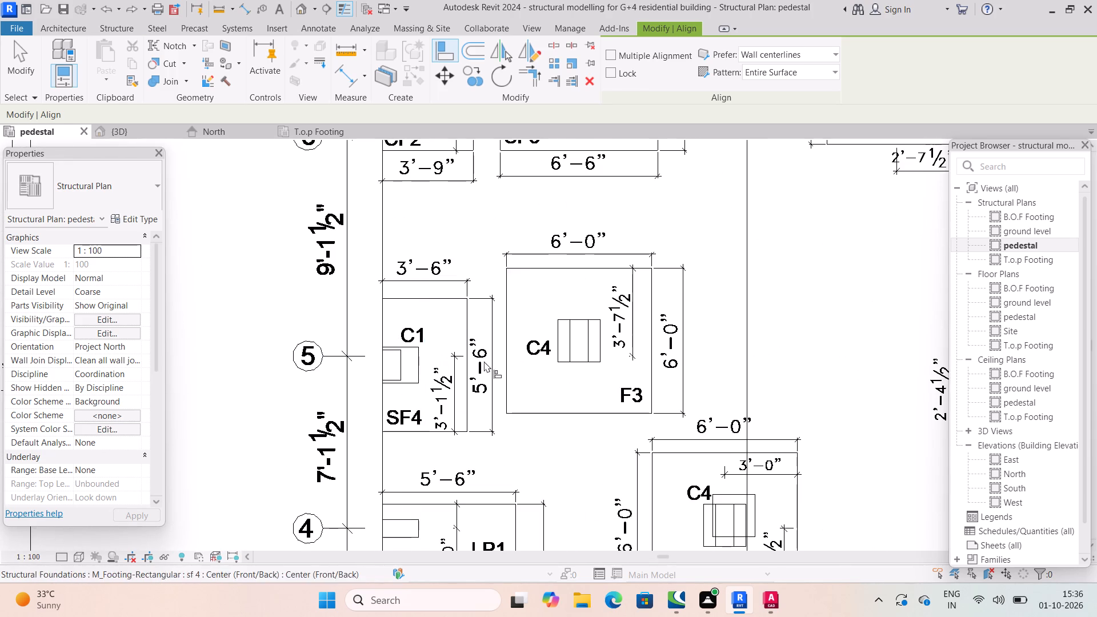
middle_click_drag(632, 355, 459, 298)
scroll(631, 356, "down", 1)
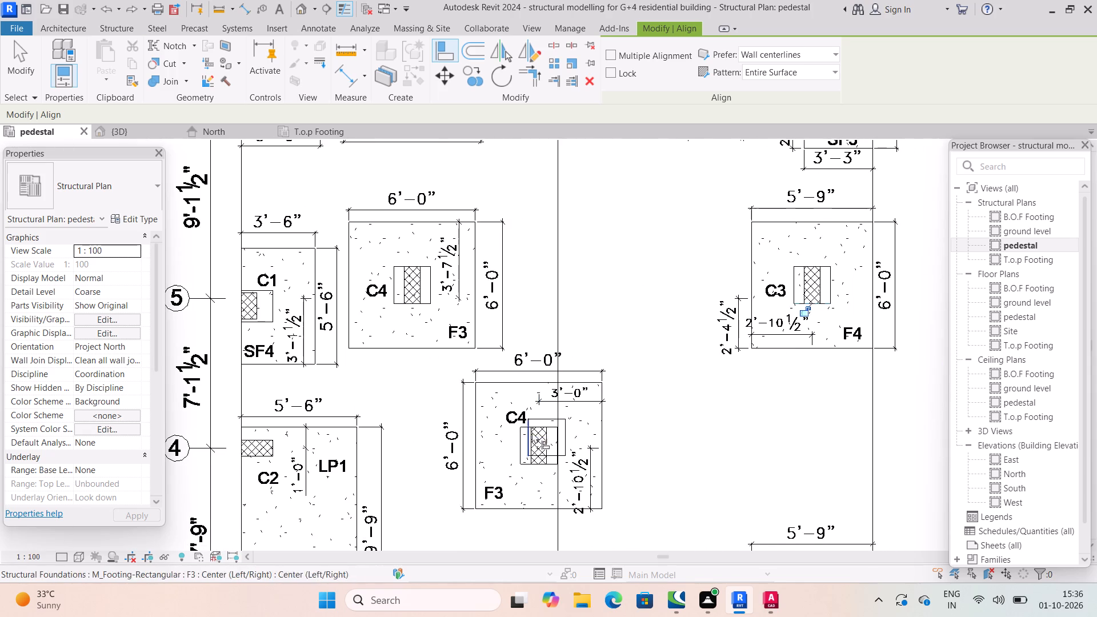
scroll(516, 466, "up", 3)
left_click(526, 438)
scroll(531, 427, "up", 2)
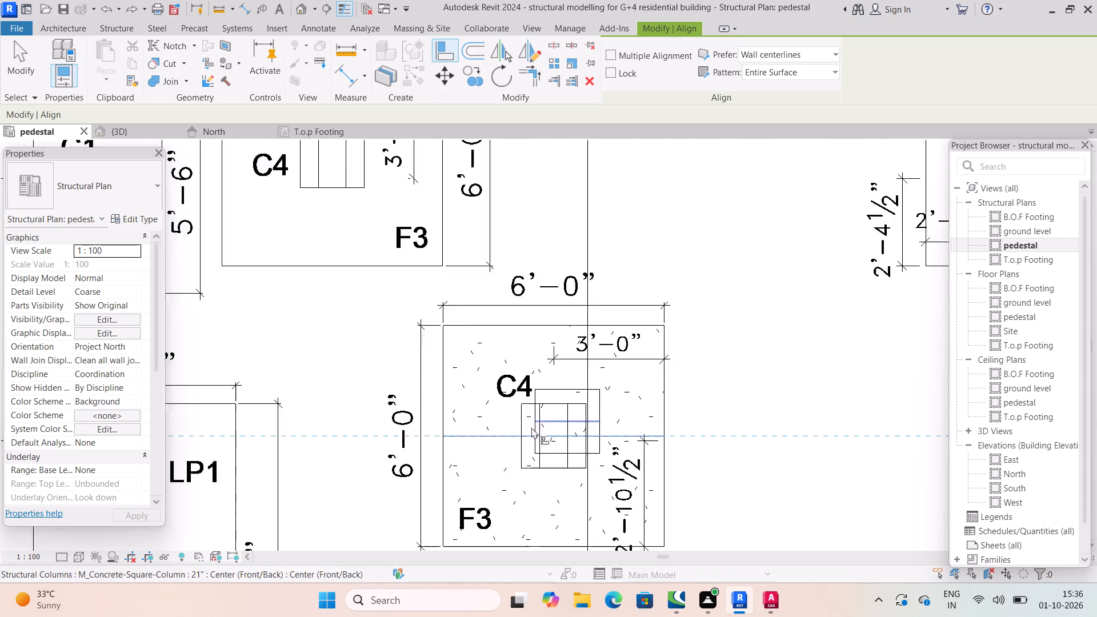
scroll(531, 427, "up", 4)
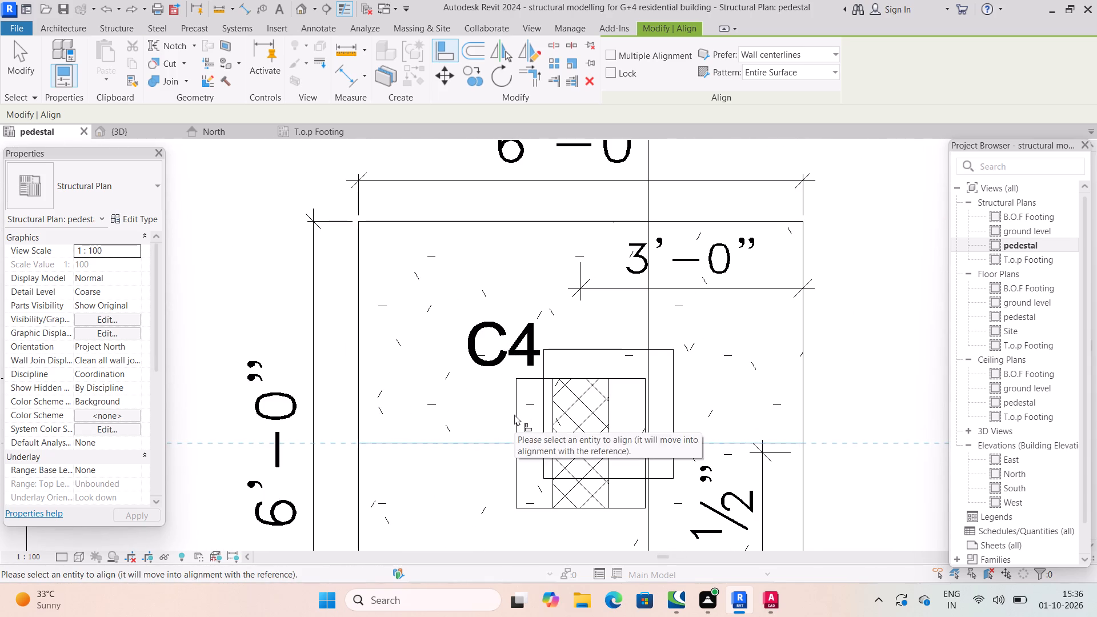
left_click(515, 398)
left_click(515, 396)
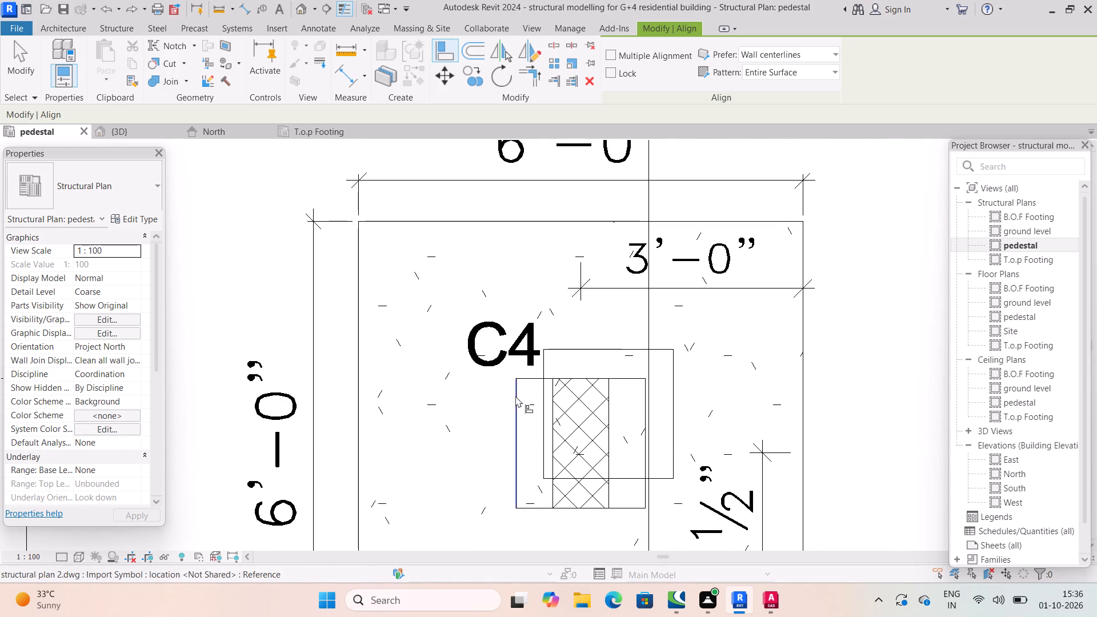
left_click(544, 390)
left_click(530, 509)
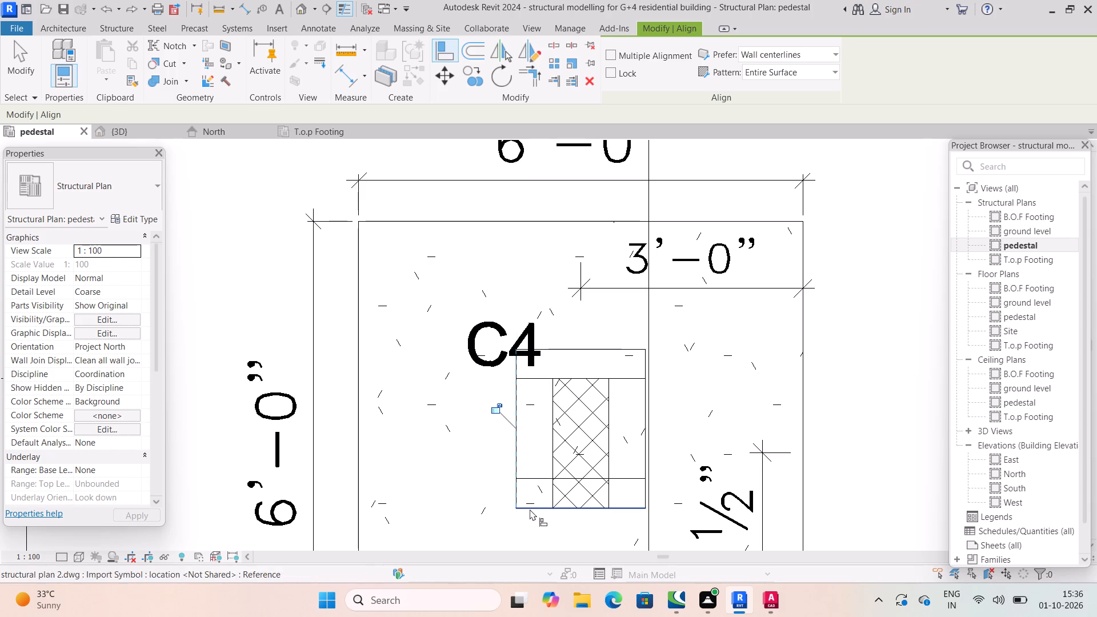
left_click(535, 479)
Align the lower and left edges of the C3 column on footing F4 near grid 3 with its drawn column outline.
scroll(613, 477, "down", 4)
middle_click_drag(632, 498, 541, 461)
scroll(613, 498, "down", 3)
scroll(534, 444, "down", 3)
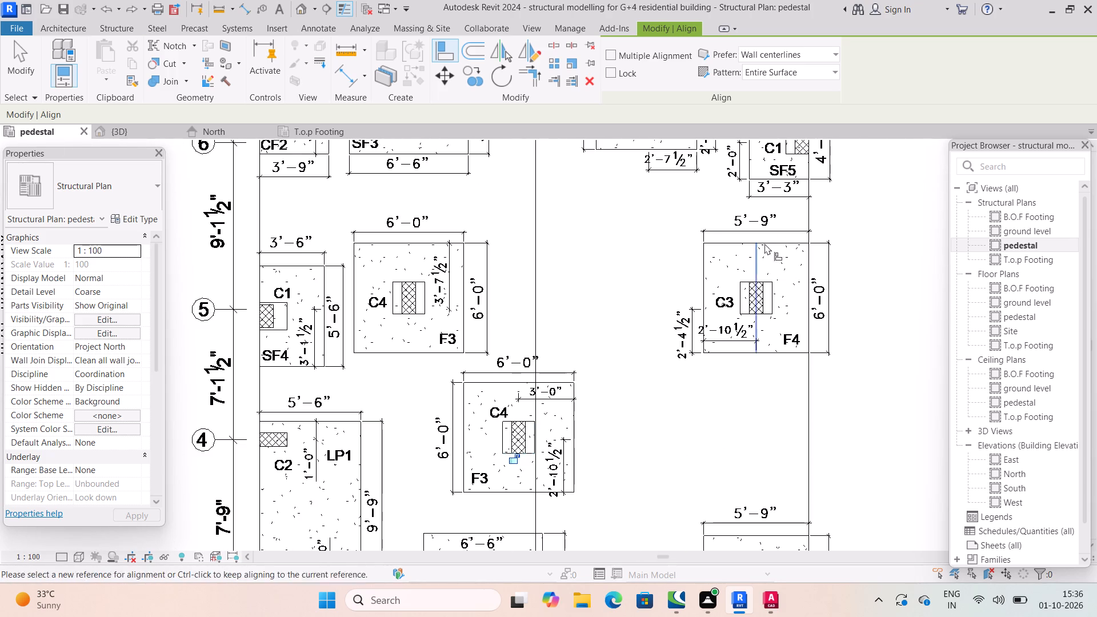
scroll(797, 222, "down", 4)
scroll(802, 180, "up", 6)
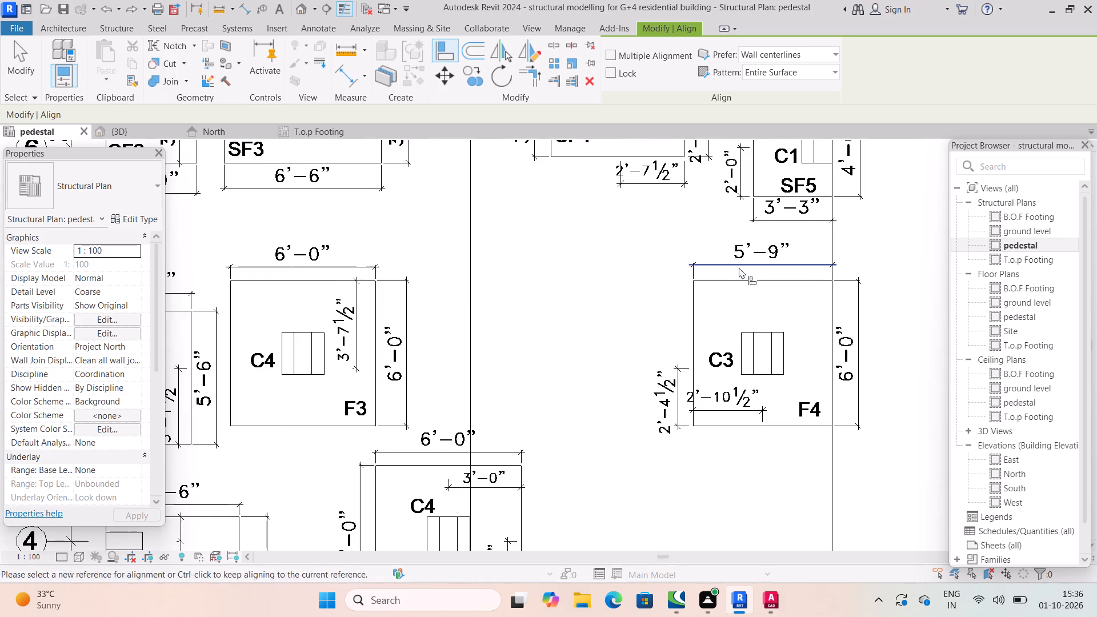
scroll(749, 309, "up", 3)
scroll(768, 353, "down", 9)
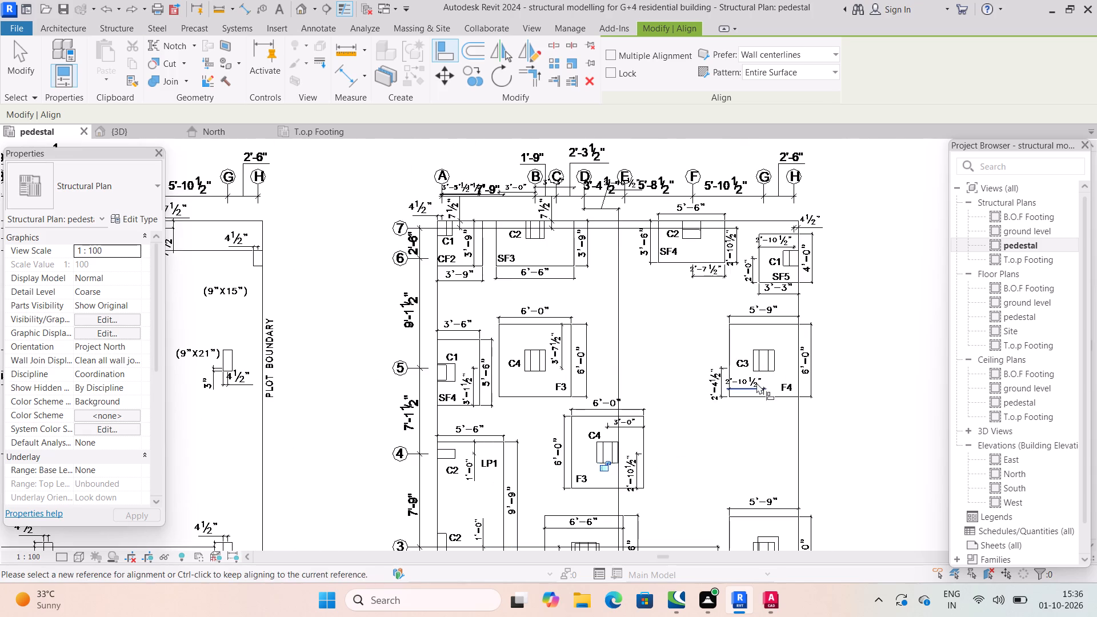
scroll(756, 383, "down", 2)
middle_click_drag(755, 378, 758, 261)
scroll(765, 383, "up", 10)
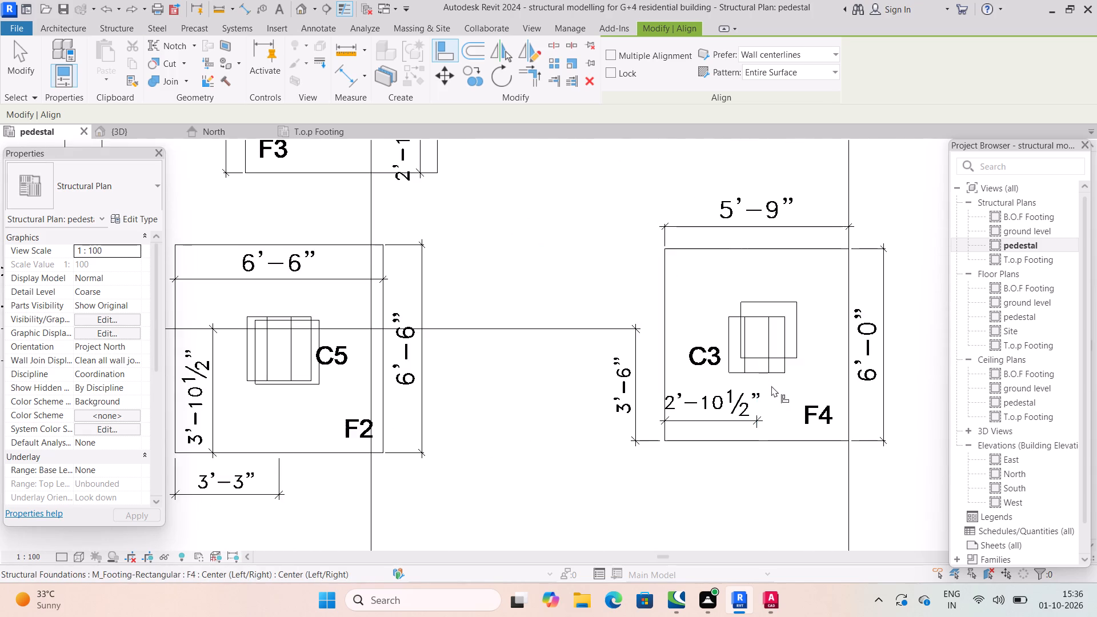
scroll(774, 382, "up", 4)
left_click(785, 364)
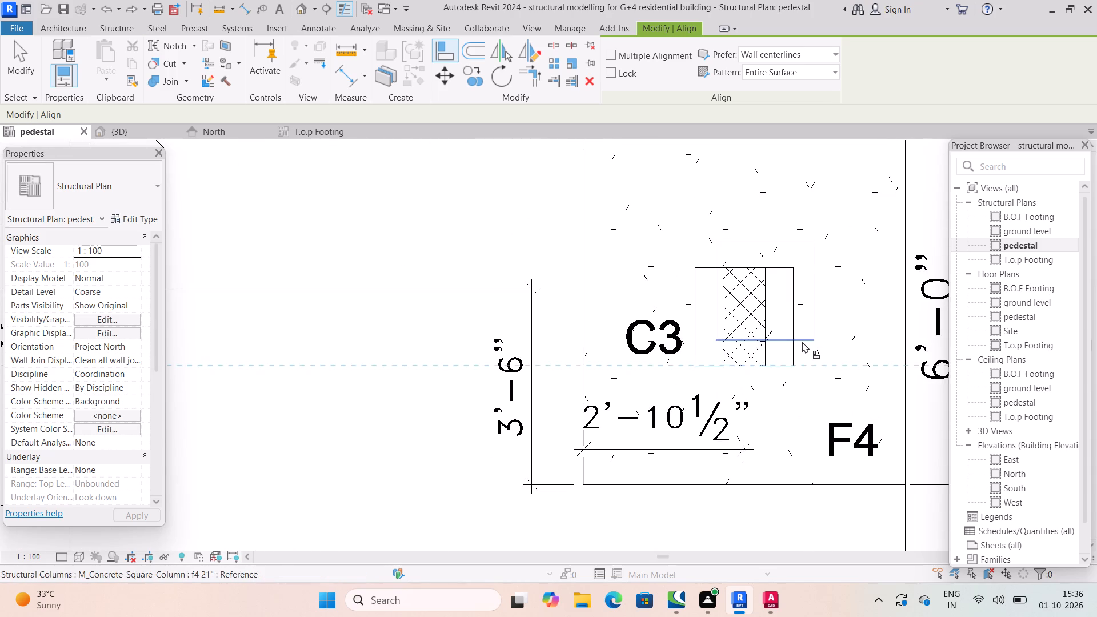
left_click(802, 342)
left_click(698, 331)
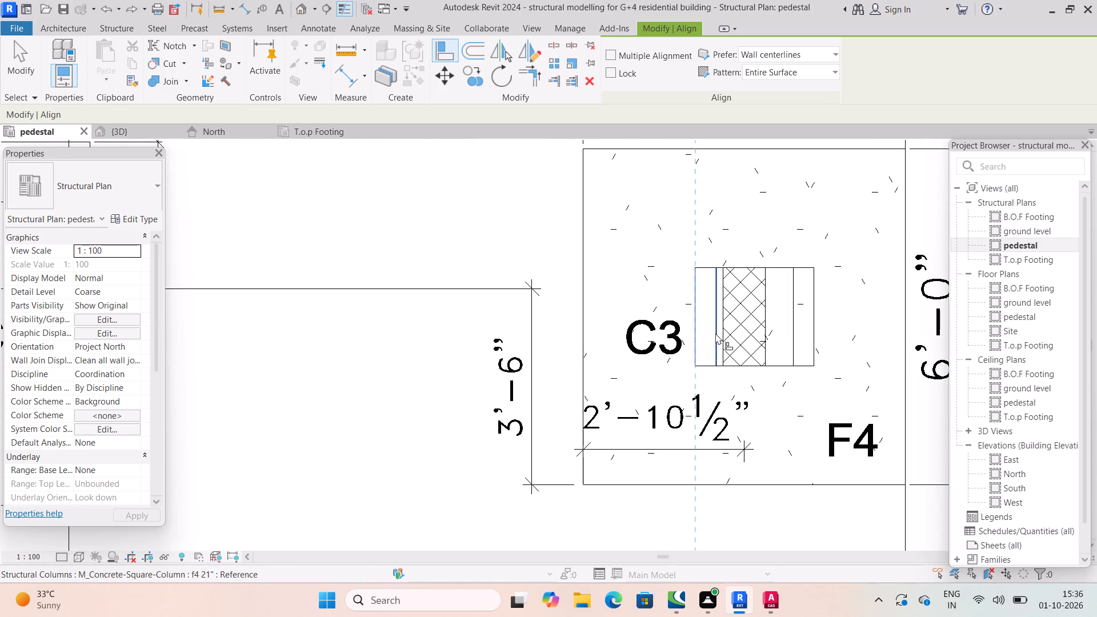
left_click(715, 333)
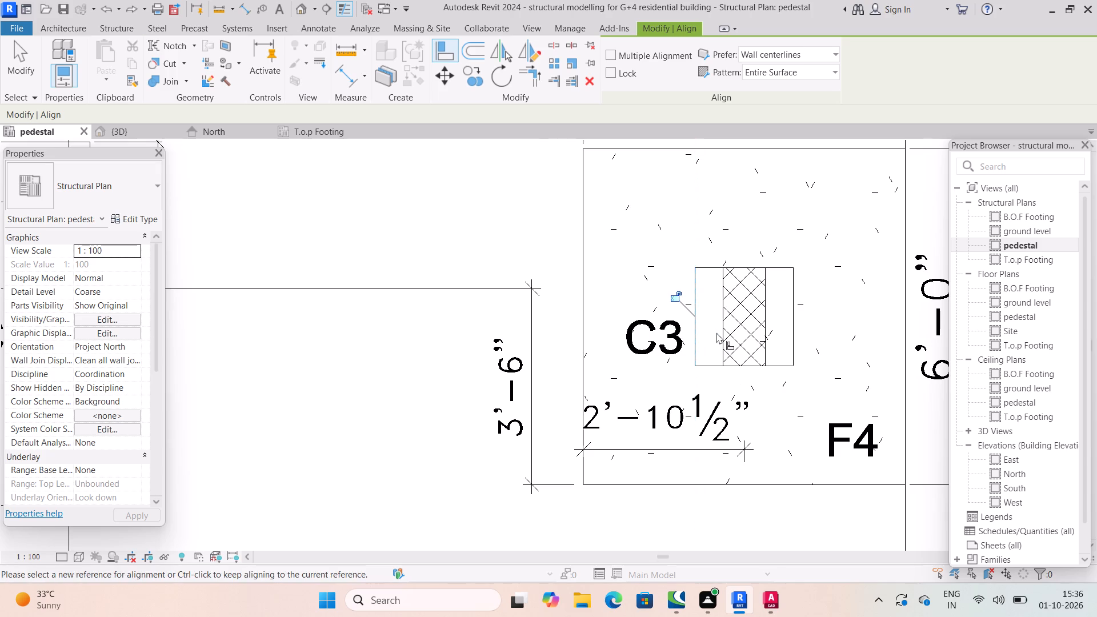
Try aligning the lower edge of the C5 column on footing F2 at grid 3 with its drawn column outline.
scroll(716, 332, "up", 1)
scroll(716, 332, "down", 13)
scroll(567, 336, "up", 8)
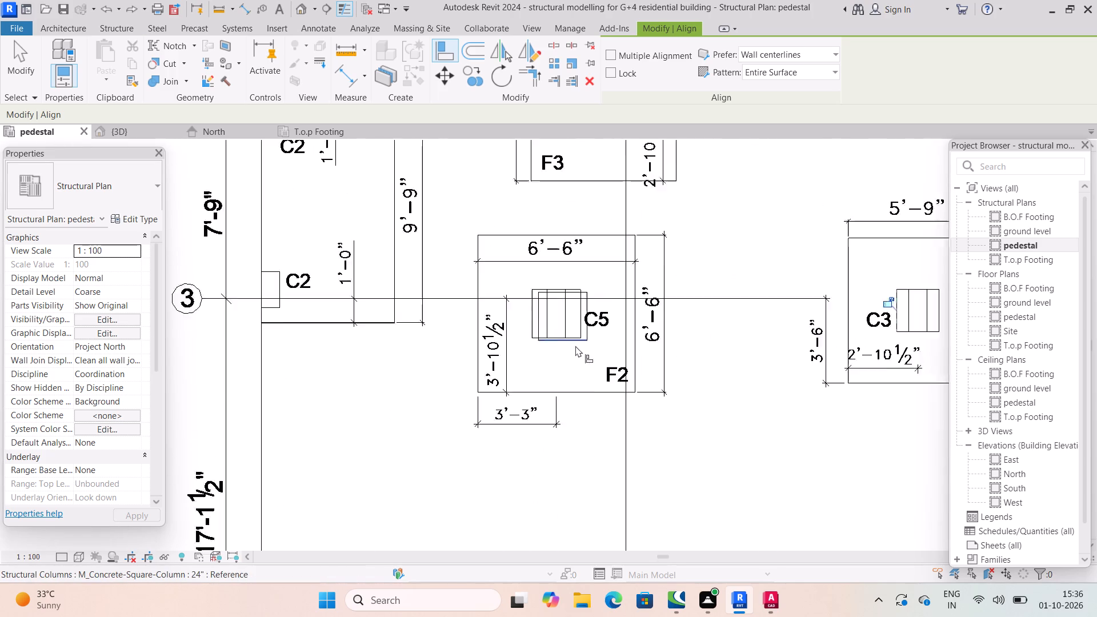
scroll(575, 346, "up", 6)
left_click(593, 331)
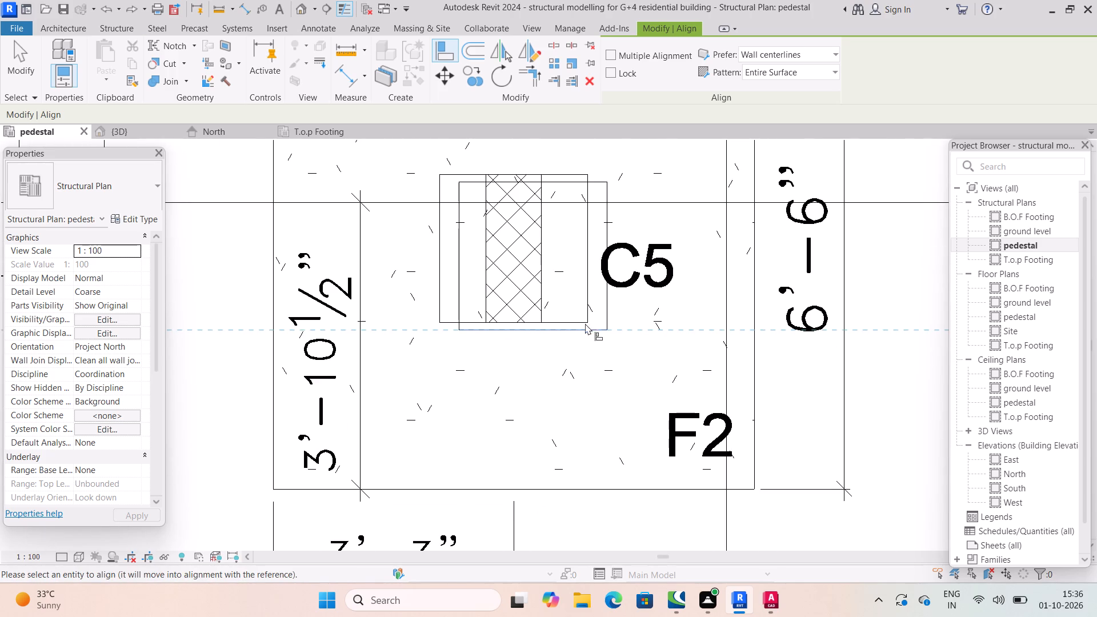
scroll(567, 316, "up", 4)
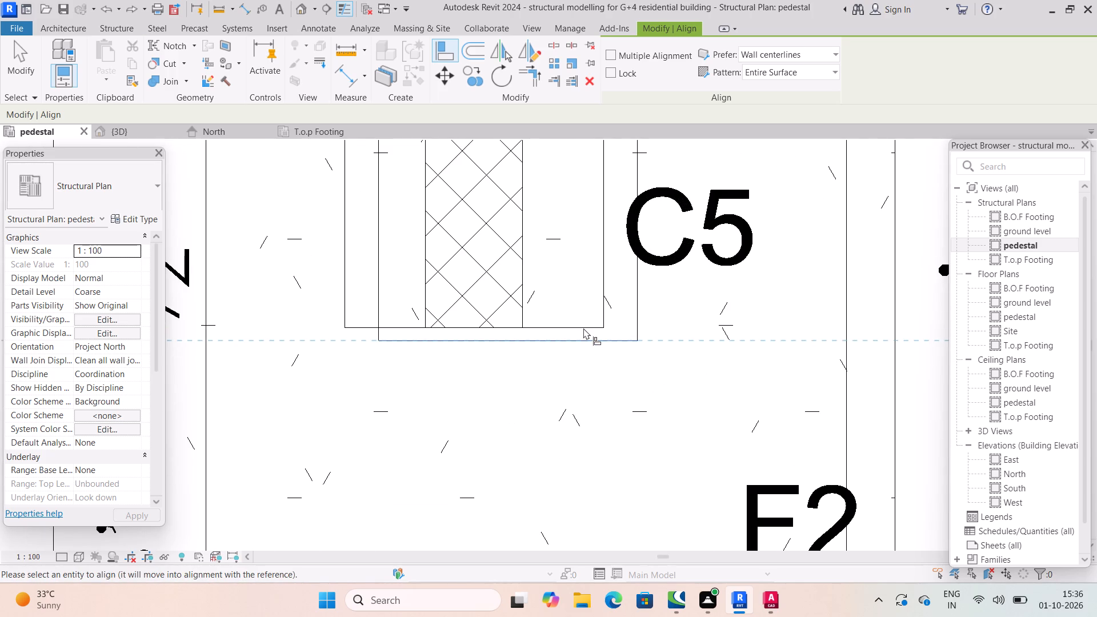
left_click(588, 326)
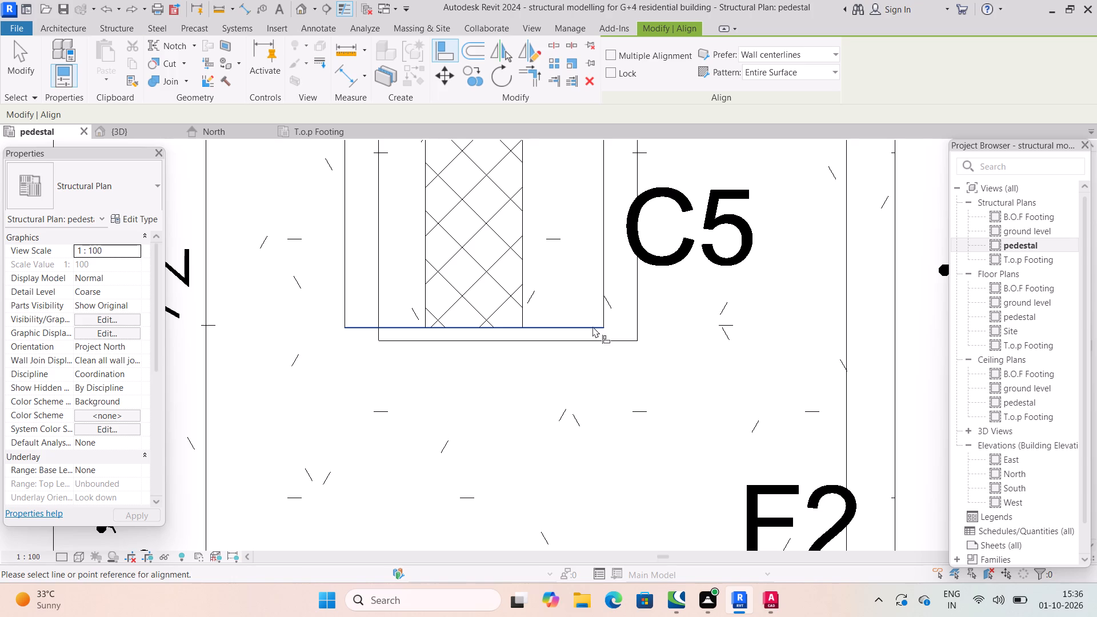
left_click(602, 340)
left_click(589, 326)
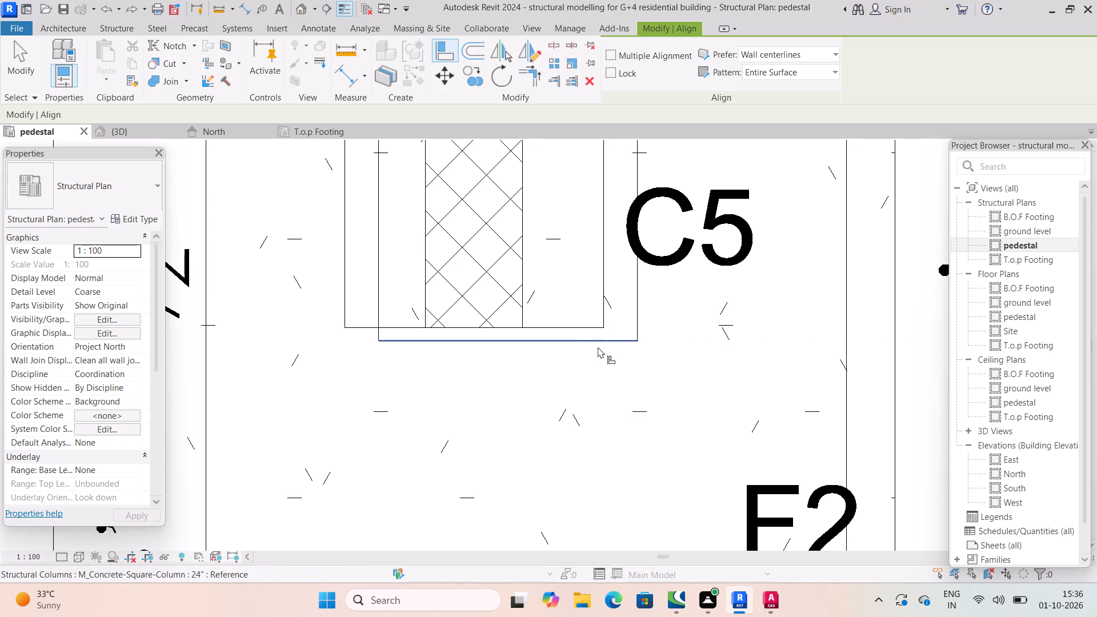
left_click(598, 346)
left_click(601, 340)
Align the lower and right edges of the C5 column on footing F2 at grid 3 with its drawn column outline.
scroll(596, 340, "down", 4)
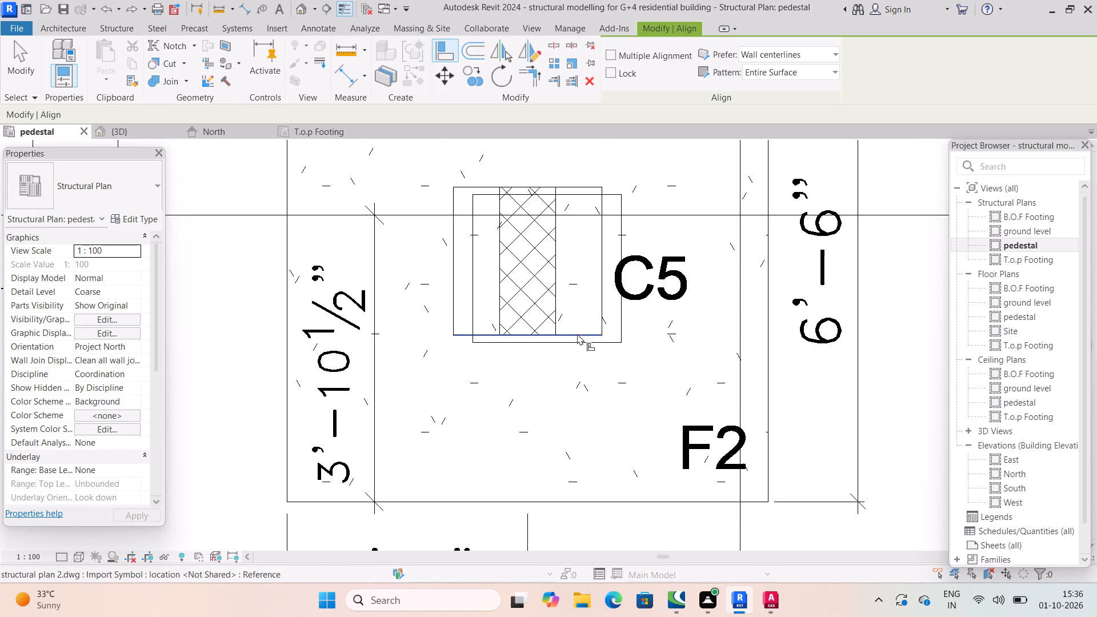
left_click(579, 333)
left_click(604, 347)
left_click(604, 319)
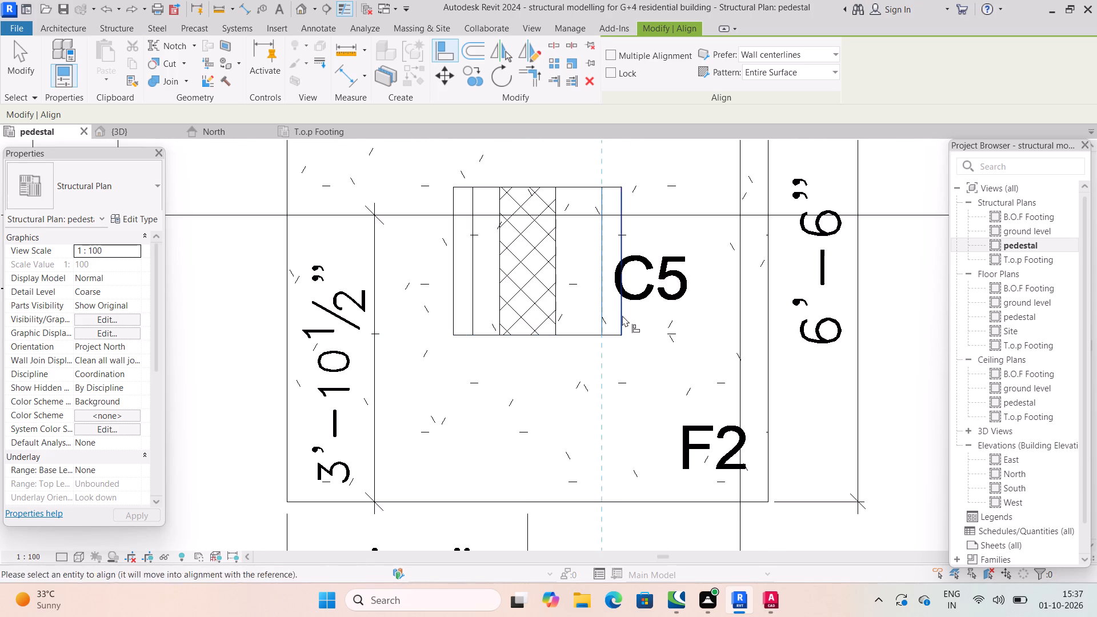
left_click(623, 315)
Align the lower and right edges of the C2 column on footing SF2 at grid 2 with its drawn column outline.
scroll(571, 322, "down", 9)
middle_click_drag(537, 342, 801, 396)
scroll(590, 356, "up", 1)
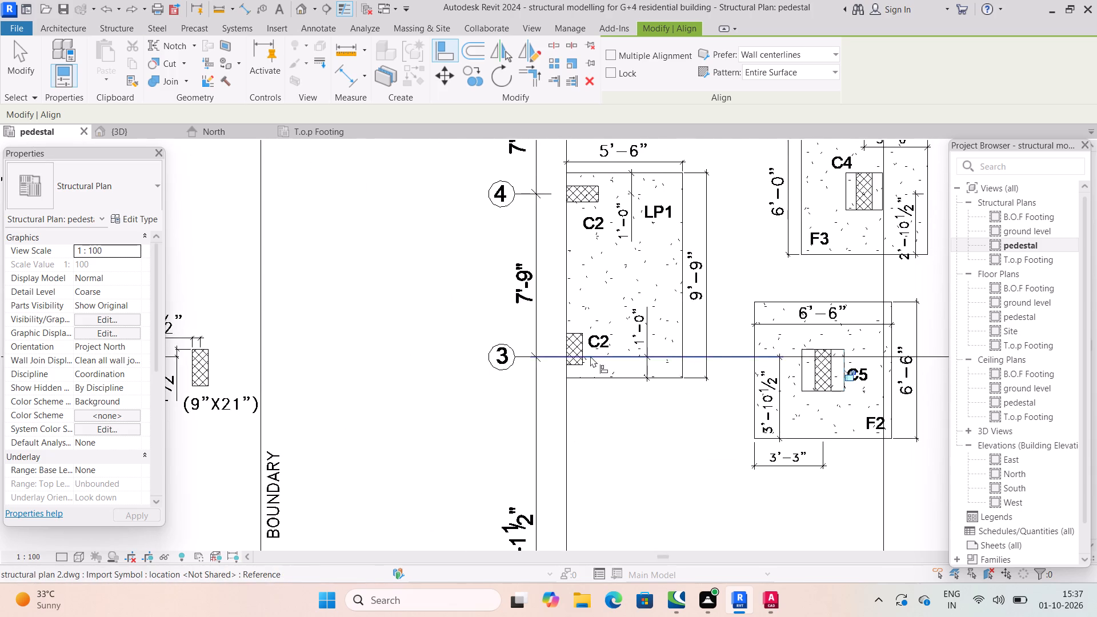
scroll(590, 356, "up", 2)
scroll(610, 354, "down", 4)
middle_click_drag(760, 404, 576, 282)
scroll(663, 352, "down", 3)
scroll(462, 430, "up", 3)
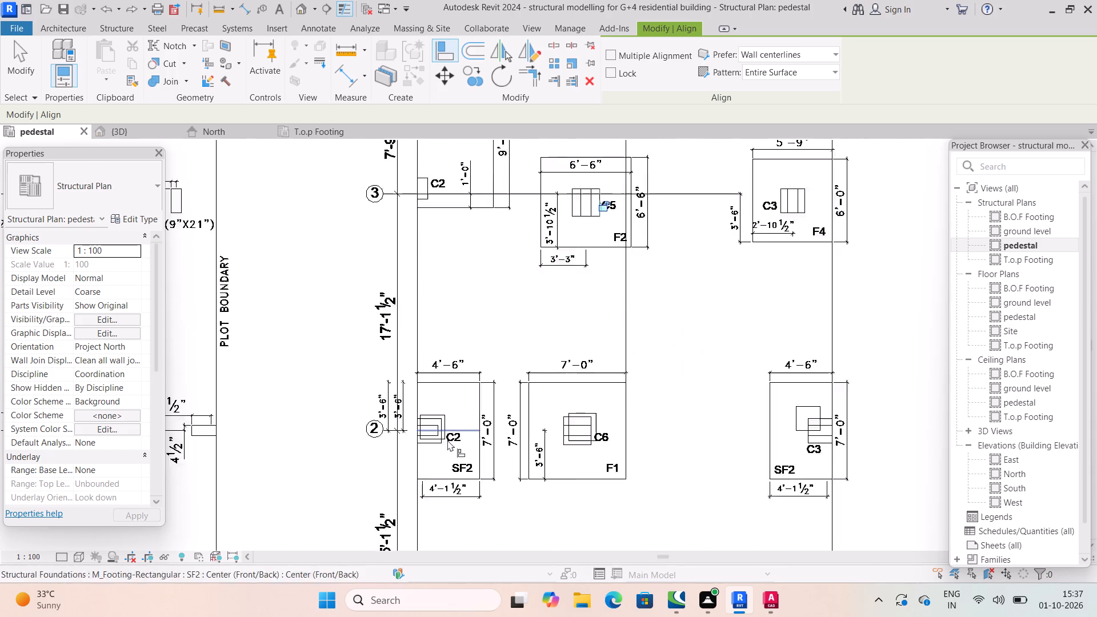
scroll(447, 440, "up", 10)
left_click(442, 433)
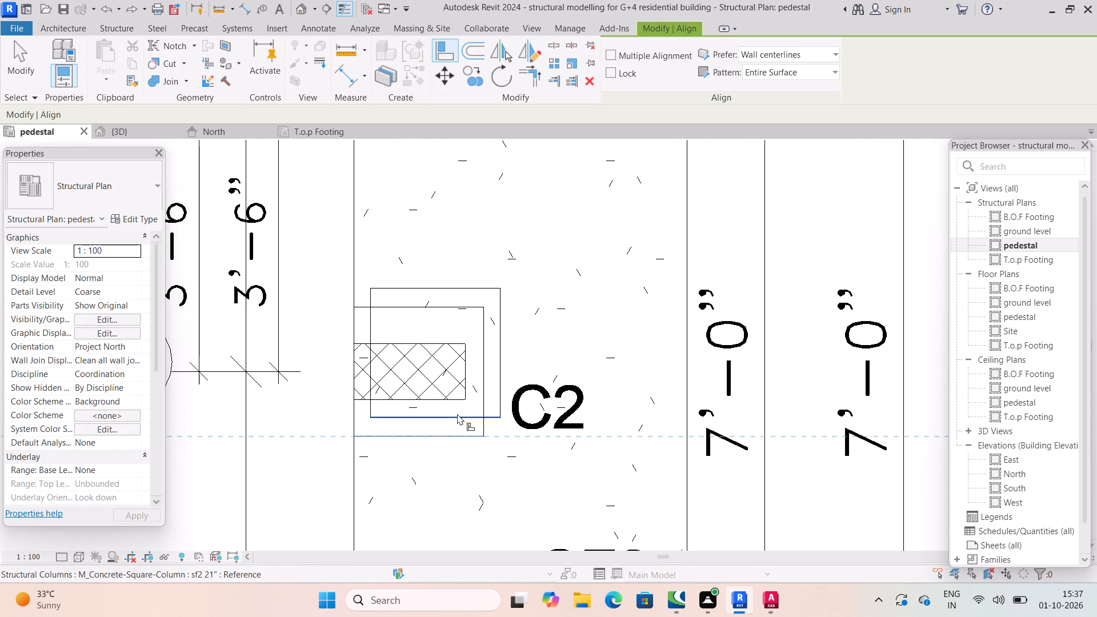
left_click(461, 411)
left_click(460, 433)
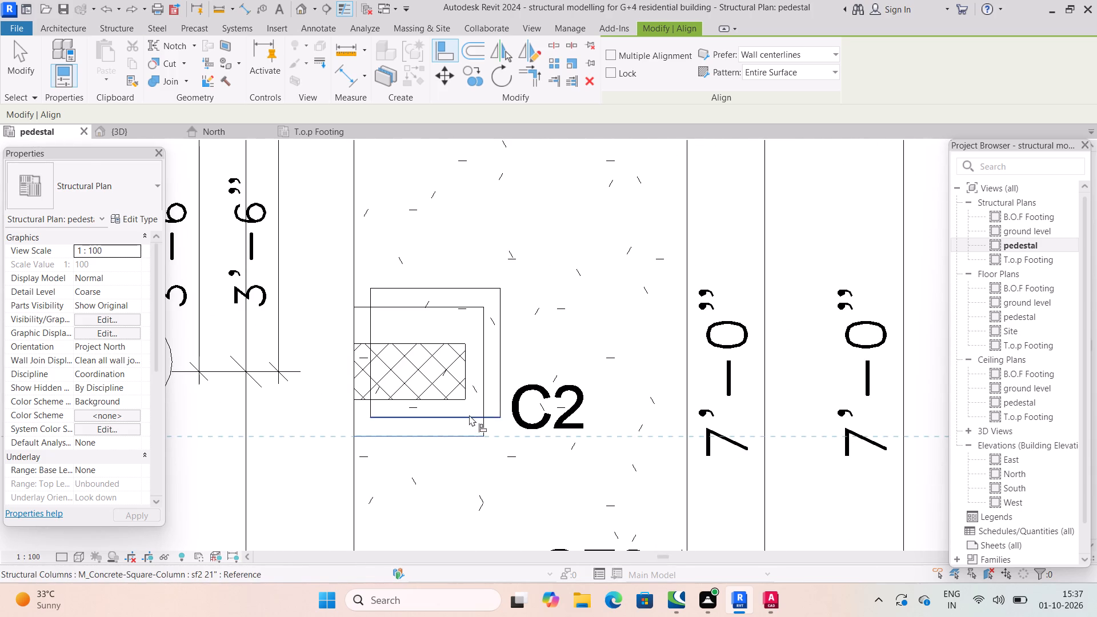
left_click(469, 415)
left_click(483, 418)
left_click(501, 415)
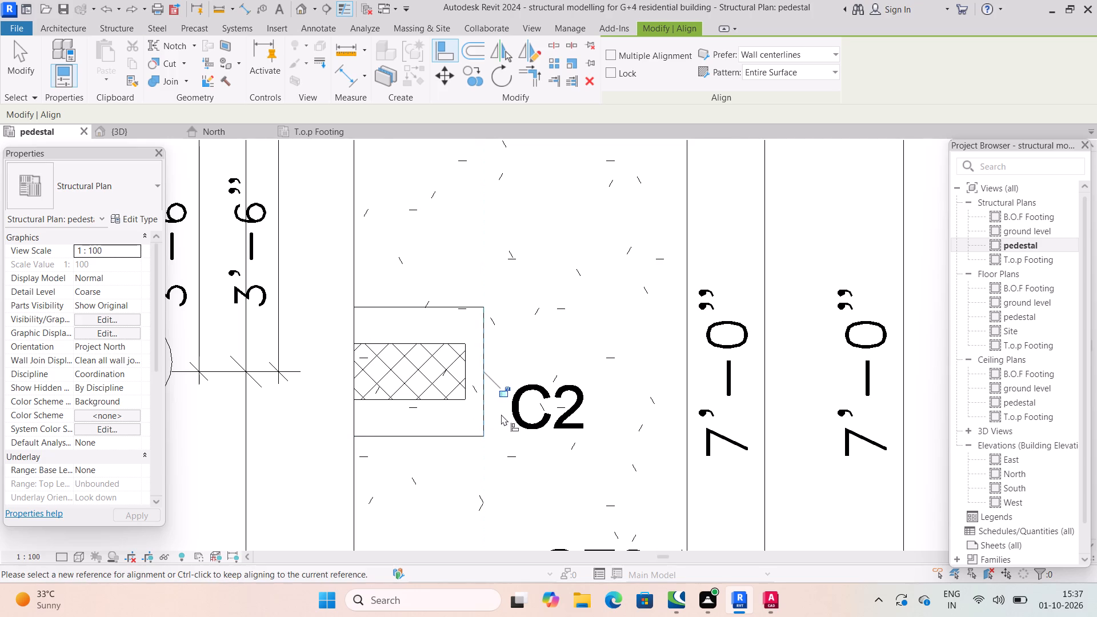
Align the left and lower edges of the C6 column on footing F1 at grid 2 with its drawn column outline.
scroll(506, 416, "down", 5)
middle_click_drag(777, 448, 640, 456)
scroll(743, 462, "down", 1)
scroll(702, 414, "up", 3)
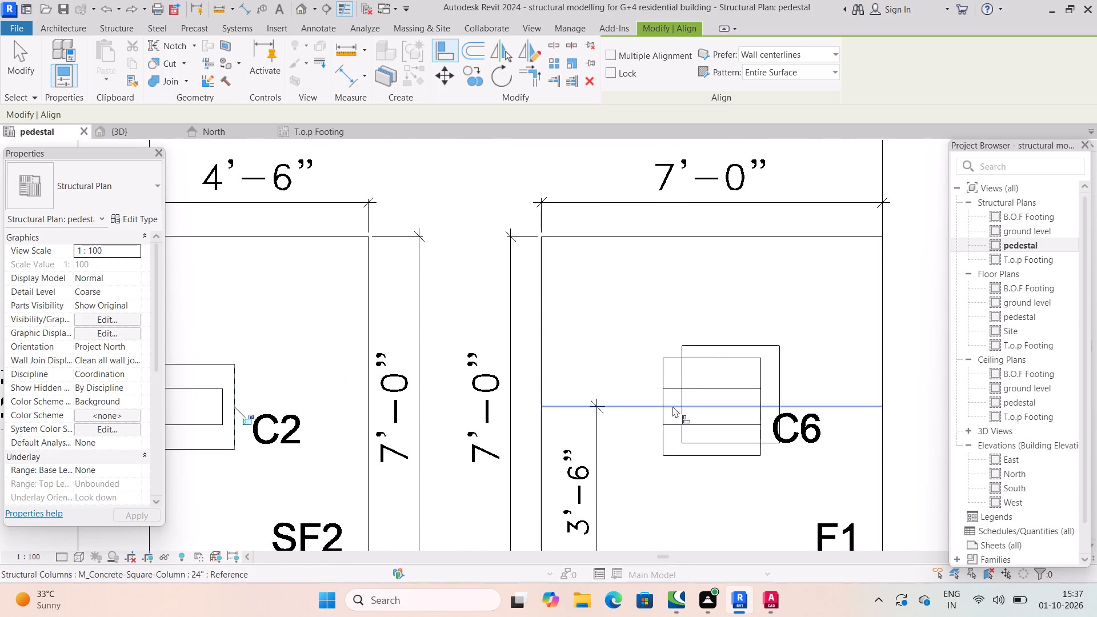
left_click(664, 367)
left_click(681, 366)
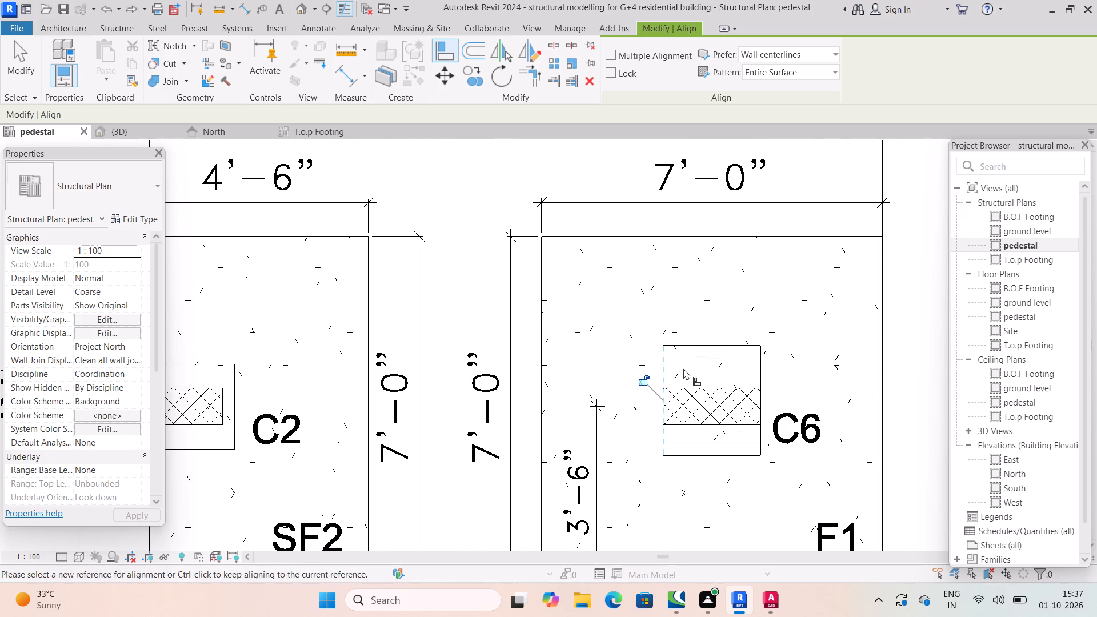
left_click(700, 452)
left_click(704, 439)
Align the lower and right edges of the C3 column on footing SF2 at grid 2 with its drawn column outline.
middle_click_drag(859, 465, 857, 465)
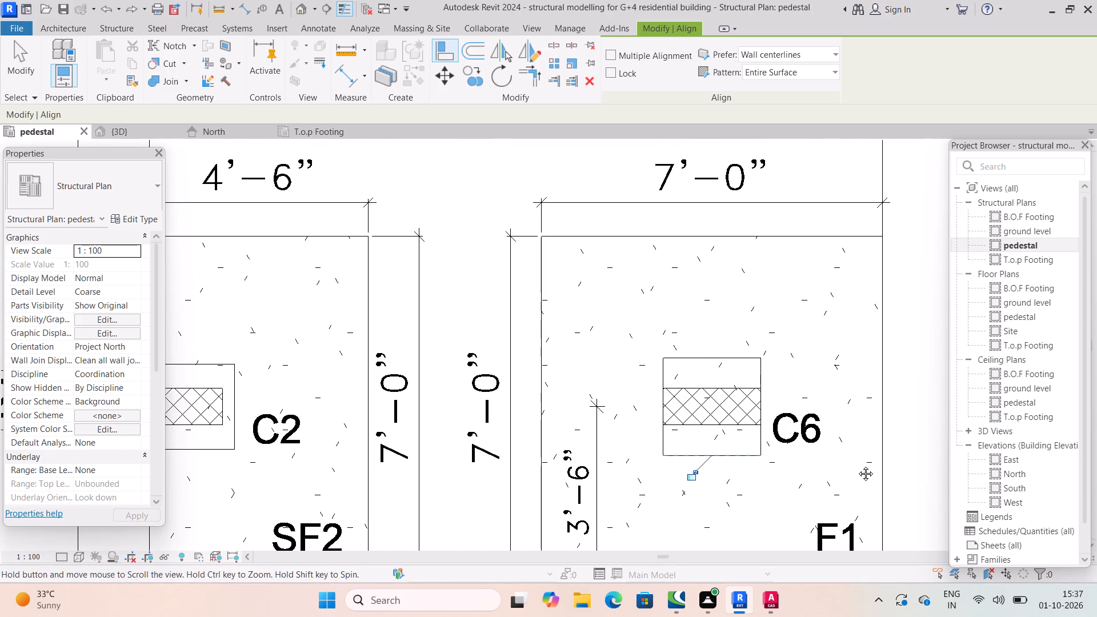
middle_click_drag(857, 465, 768, 457)
scroll(852, 465, "down", 1)
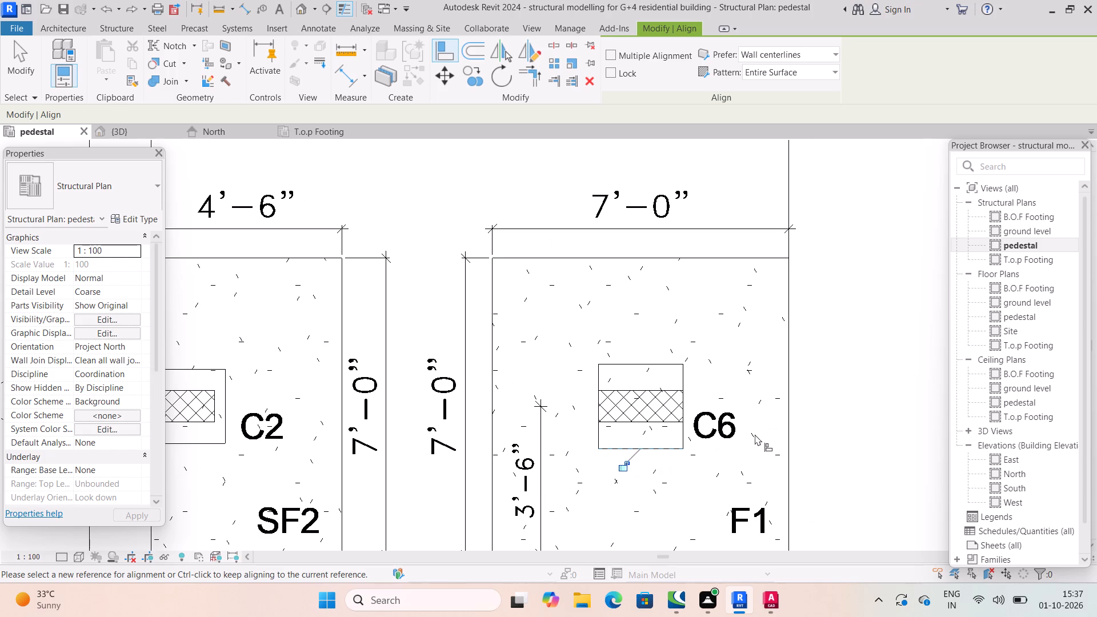
scroll(754, 433, "down", 9)
scroll(799, 412, "down", 1)
middle_click_drag(799, 412, 767, 422)
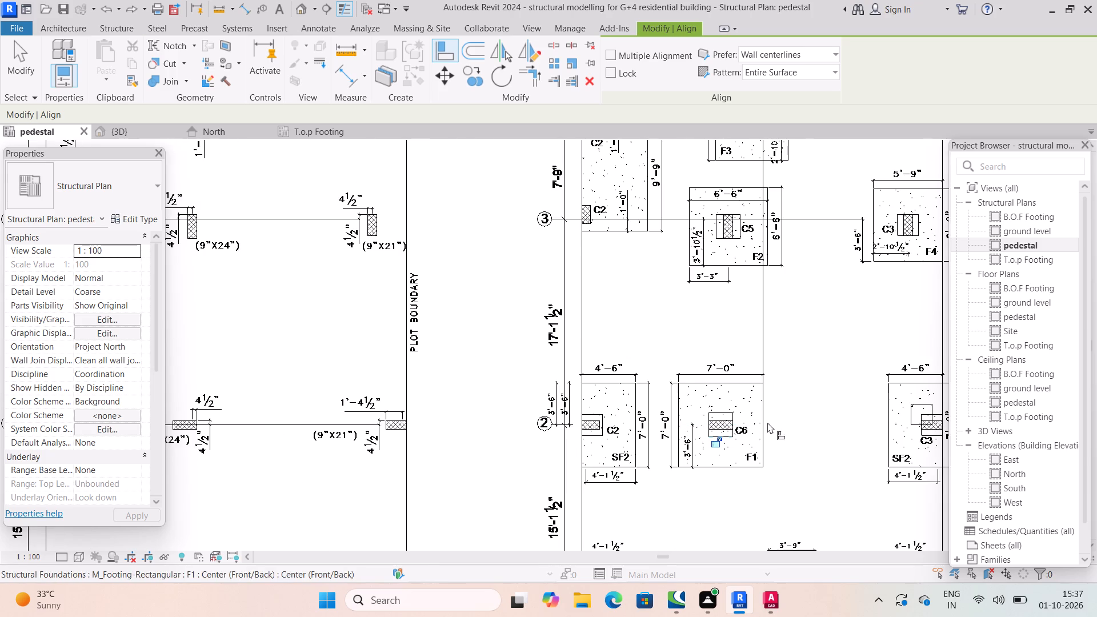
middle_click_drag(767, 422, 668, 402)
scroll(813, 422, "up", 7)
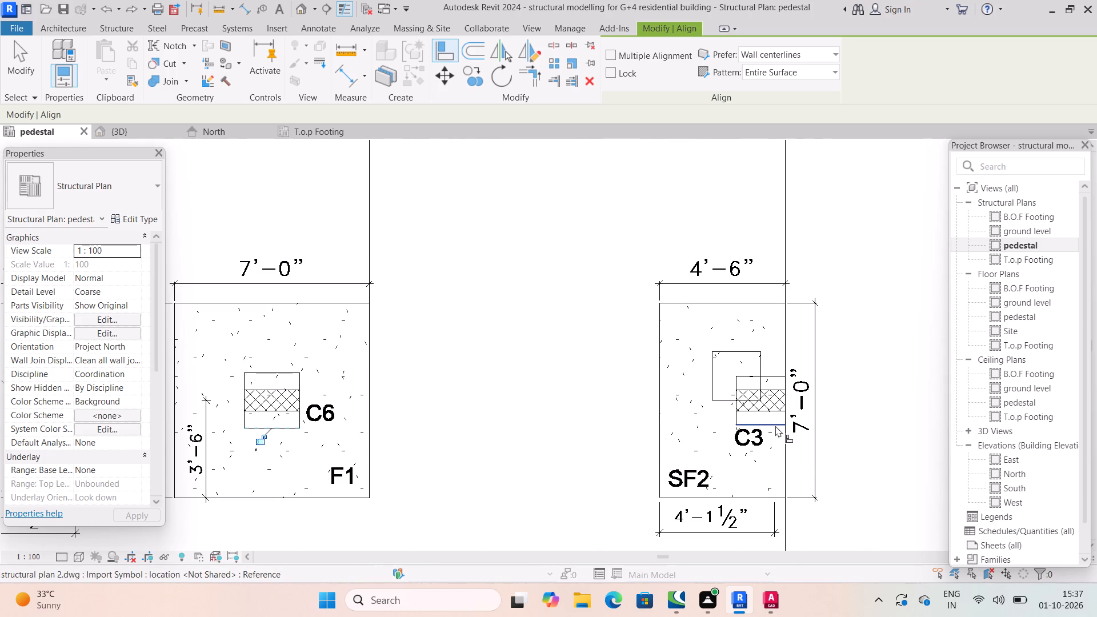
left_click(776, 427)
left_click(758, 398)
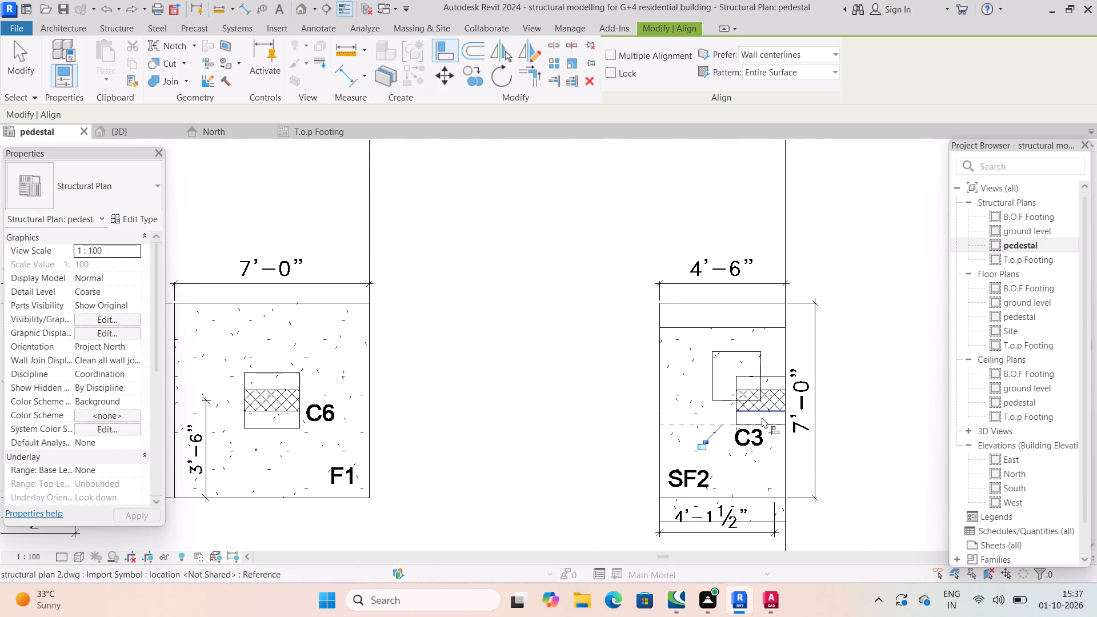
scroll(760, 419, "up", 3)
left_click(763, 427)
left_click(752, 387)
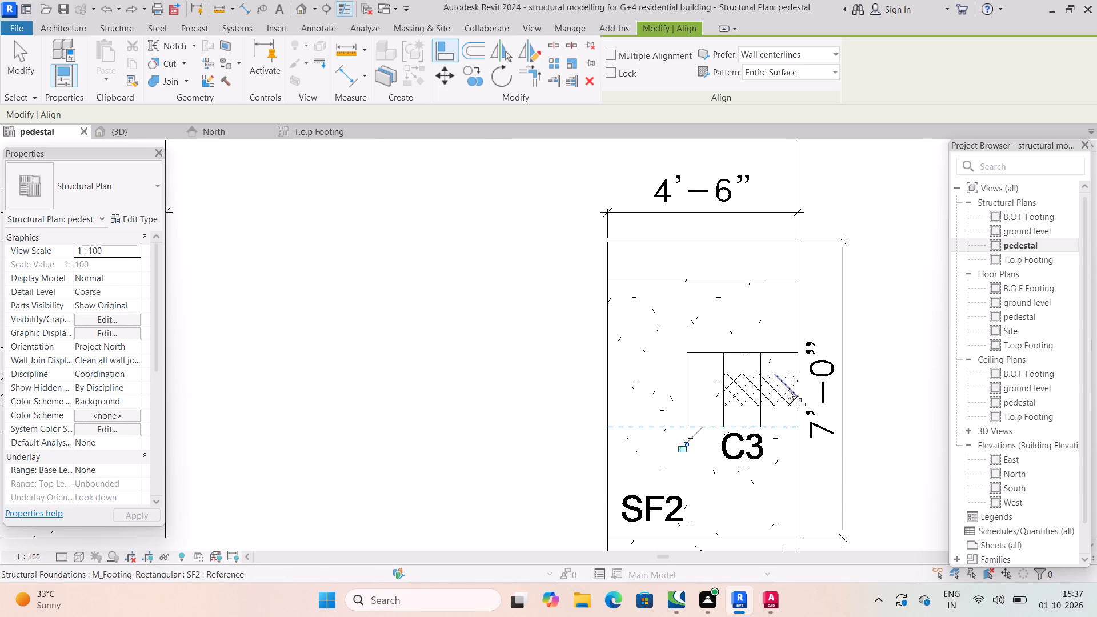
left_click(802, 363)
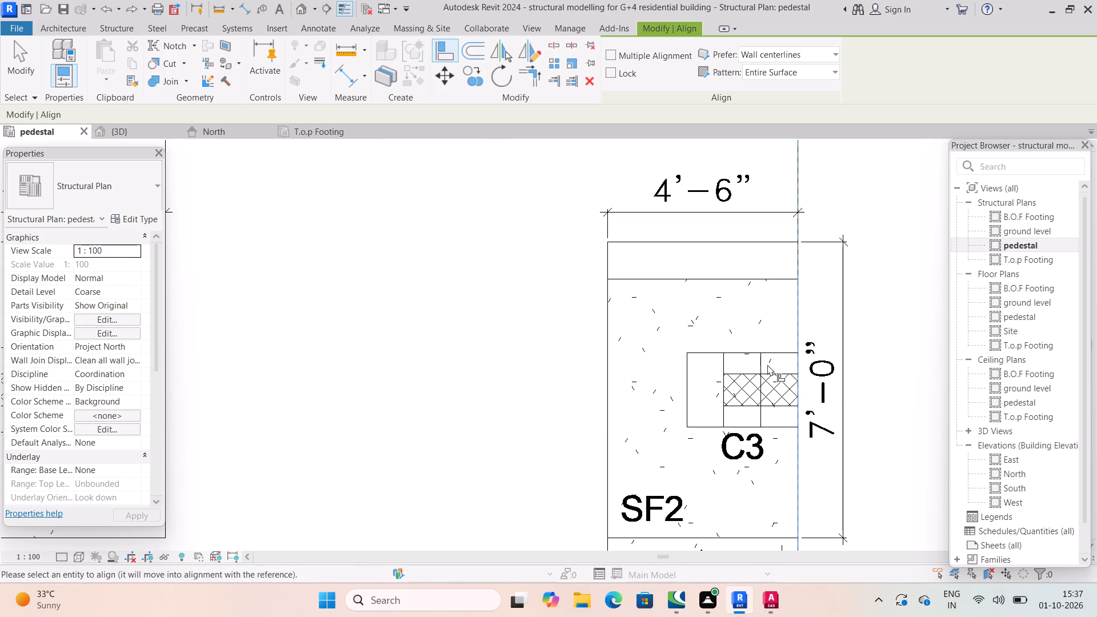
left_click(766, 364)
scroll(775, 368, "down", 4)
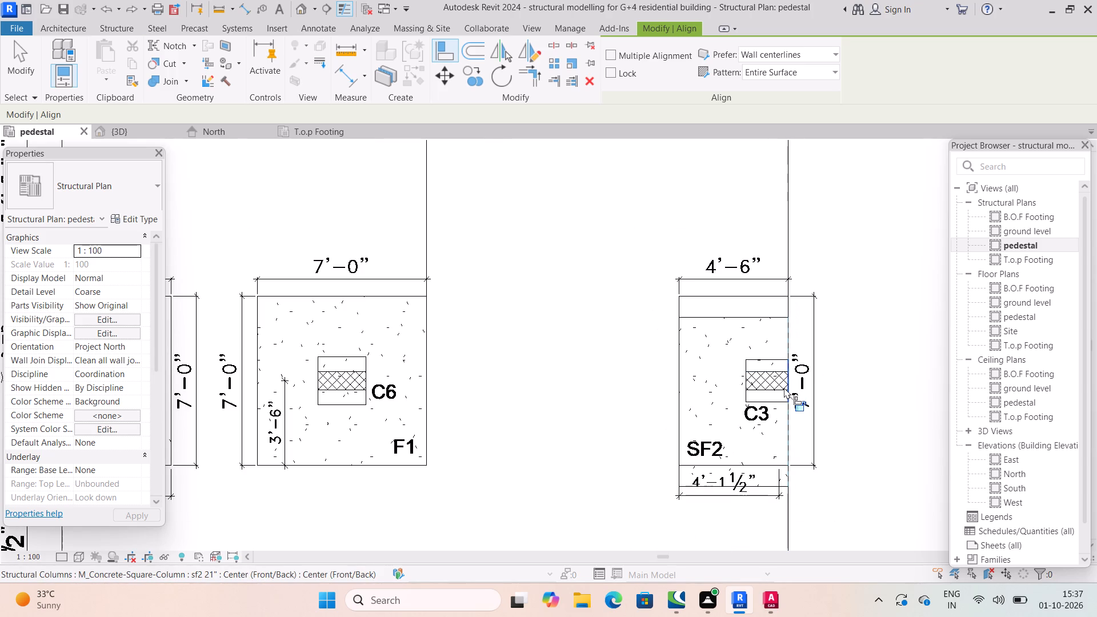
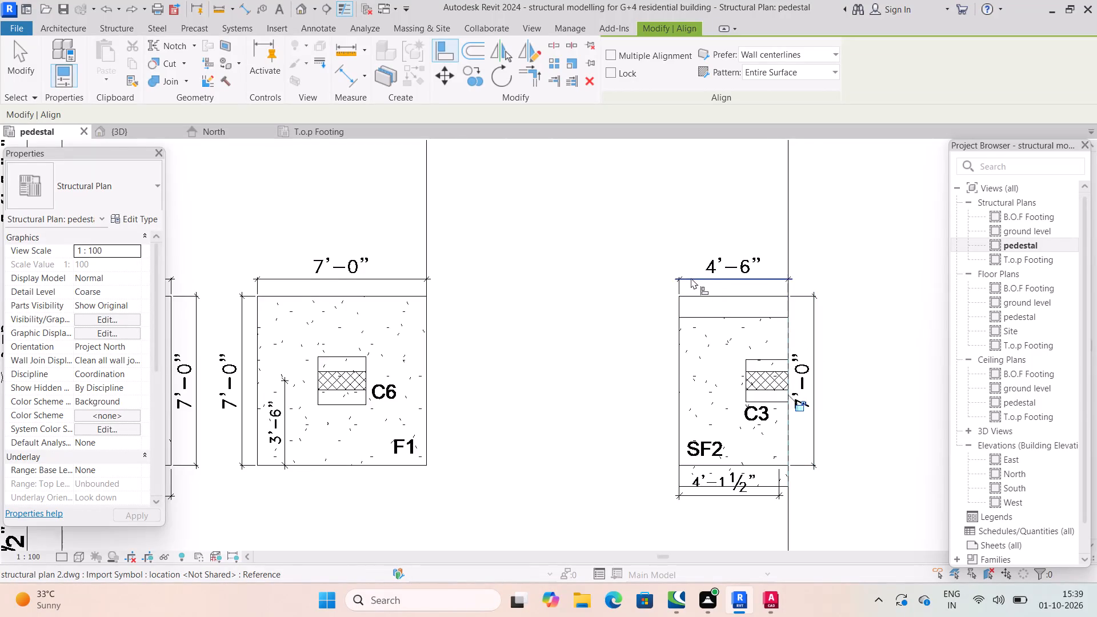
Align the lower and left edges of the C2 column on the left-hand CF1 footing at grid 1 with its drawn column outline.
scroll(690, 278, "down", 5)
scroll(425, 381, "down", 2)
middle_click_drag(493, 359, 547, 319)
scroll(626, 376, "up", 4)
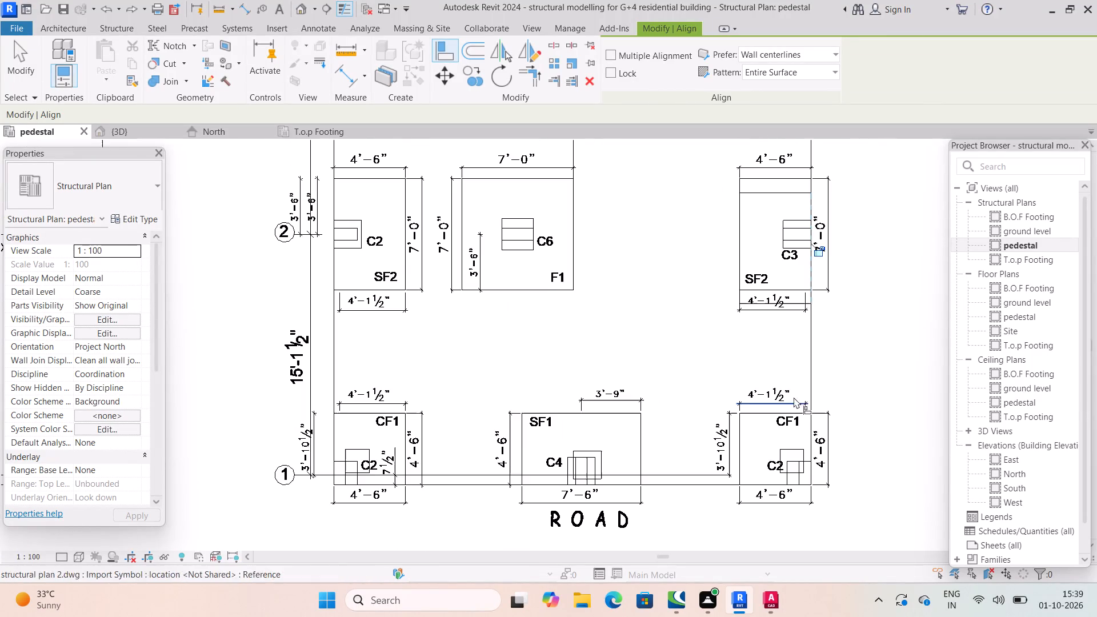
scroll(802, 243, "up", 4)
scroll(694, 291, "down", 4)
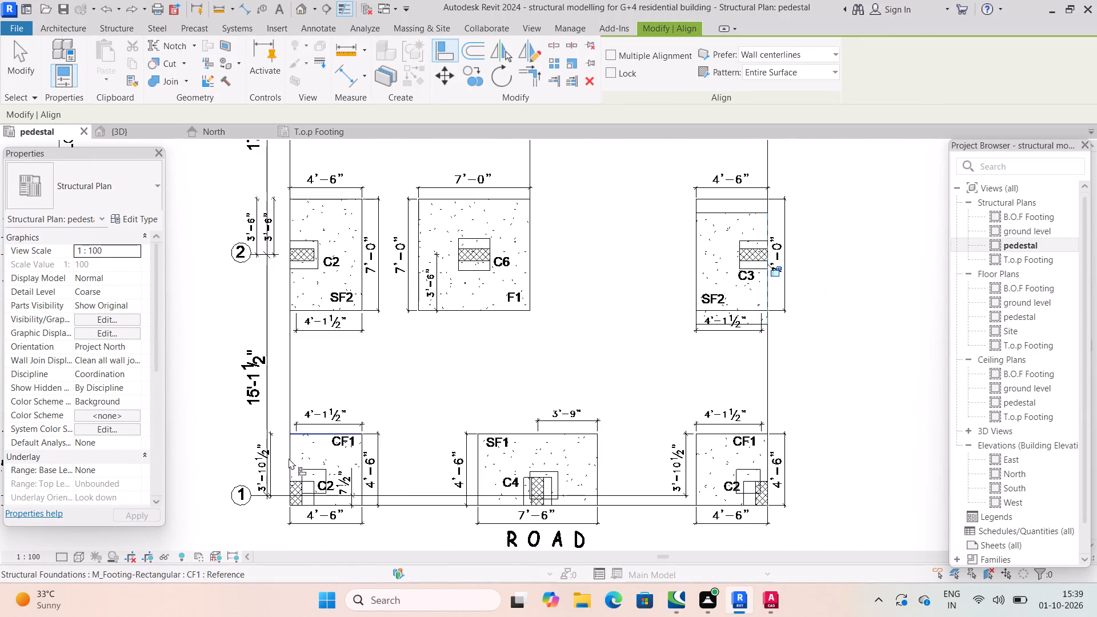
scroll(307, 492, "up", 4)
middle_click_drag(296, 499, 405, 438)
scroll(690, 210, "down", 4)
middle_click_drag(685, 216, 621, 285)
middle_click_drag(686, 211, 655, 253)
scroll(664, 234, "down", 2)
middle_click_drag(655, 253, 588, 370)
scroll(656, 205, "down", 3)
middle_click_drag(659, 218, 666, 256)
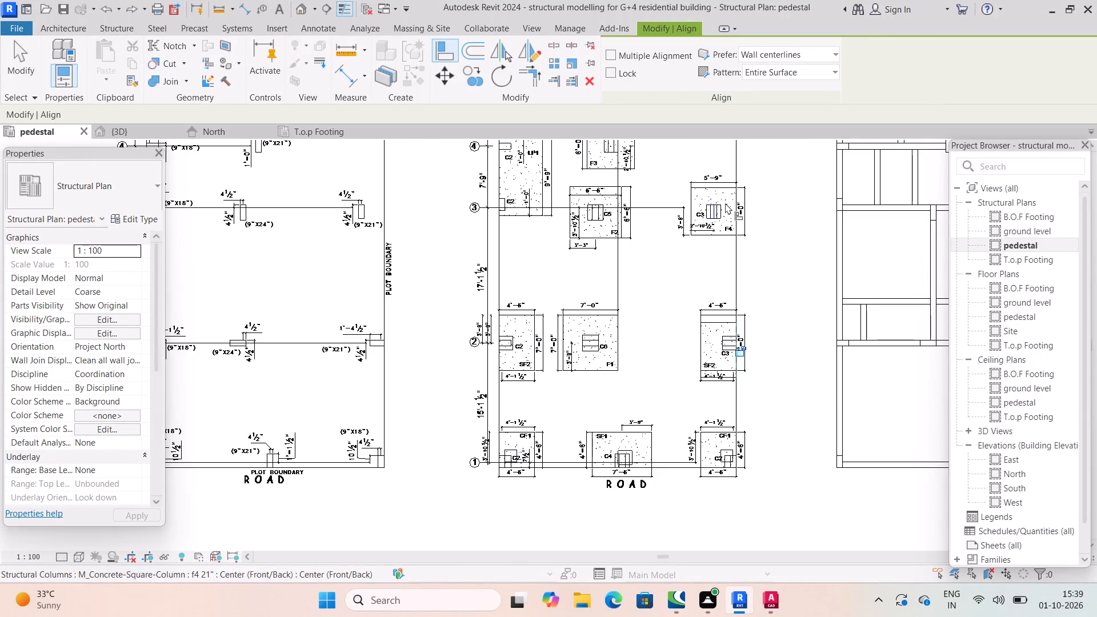
scroll(588, 208, "down", 4)
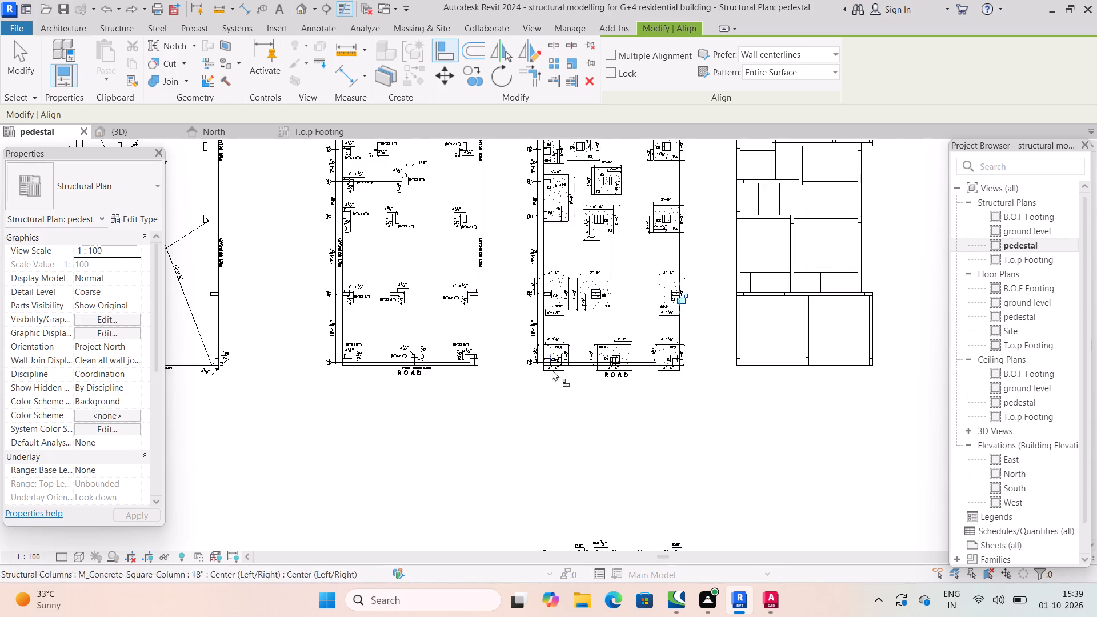
scroll(550, 391, "up", 15)
scroll(544, 302, "up", 3)
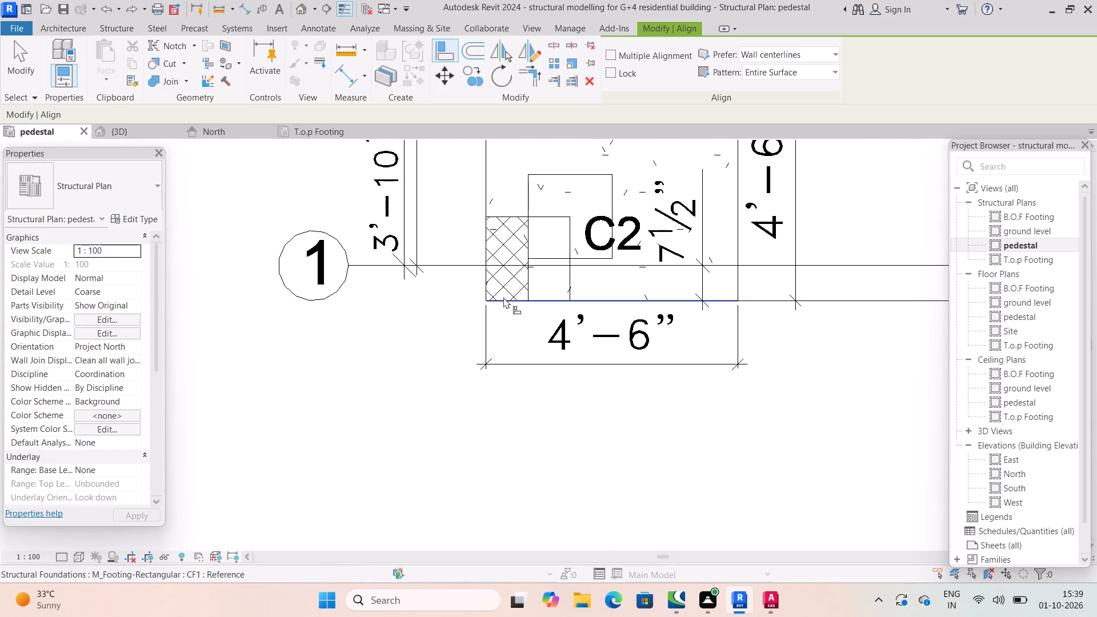
scroll(521, 301, "up", 4)
left_click(554, 303)
left_click(589, 222)
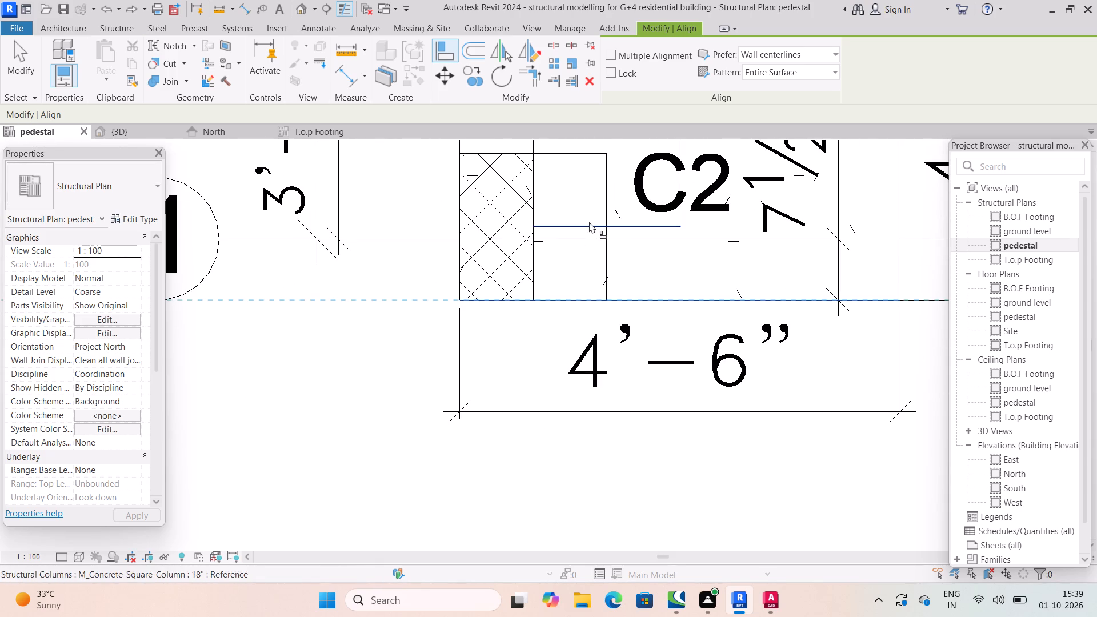
scroll(543, 271, "down", 3)
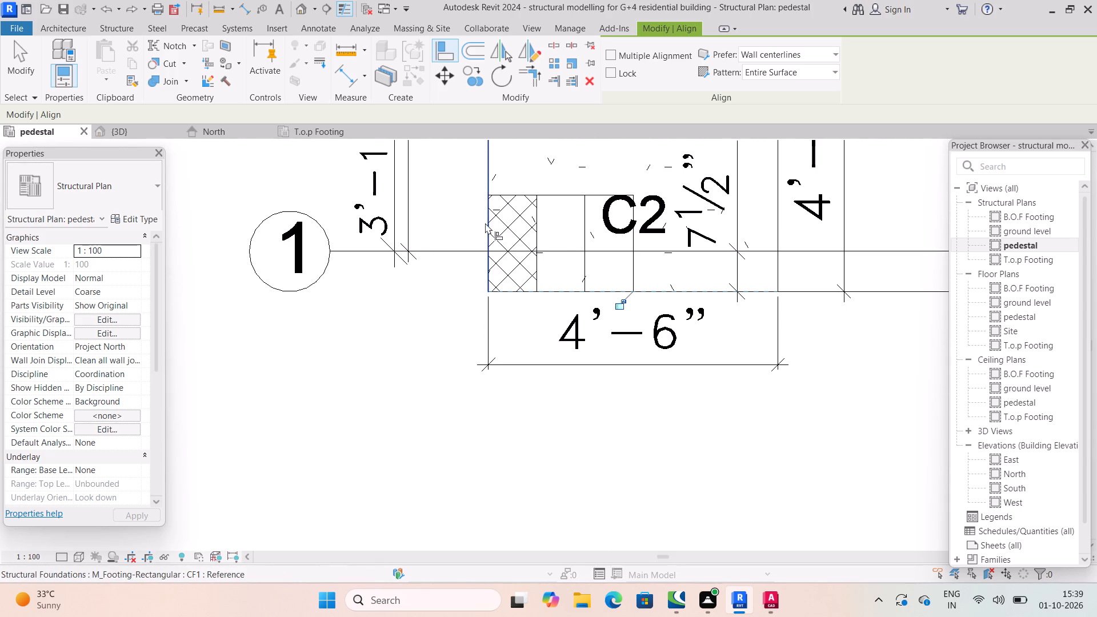
left_click(485, 223)
left_click(534, 223)
Align the left and lower edges of the C4 column on footing SF1 at grid 1 with its drawn column outline.
scroll(582, 258, "down", 4)
middle_click_drag(616, 266, 555, 307)
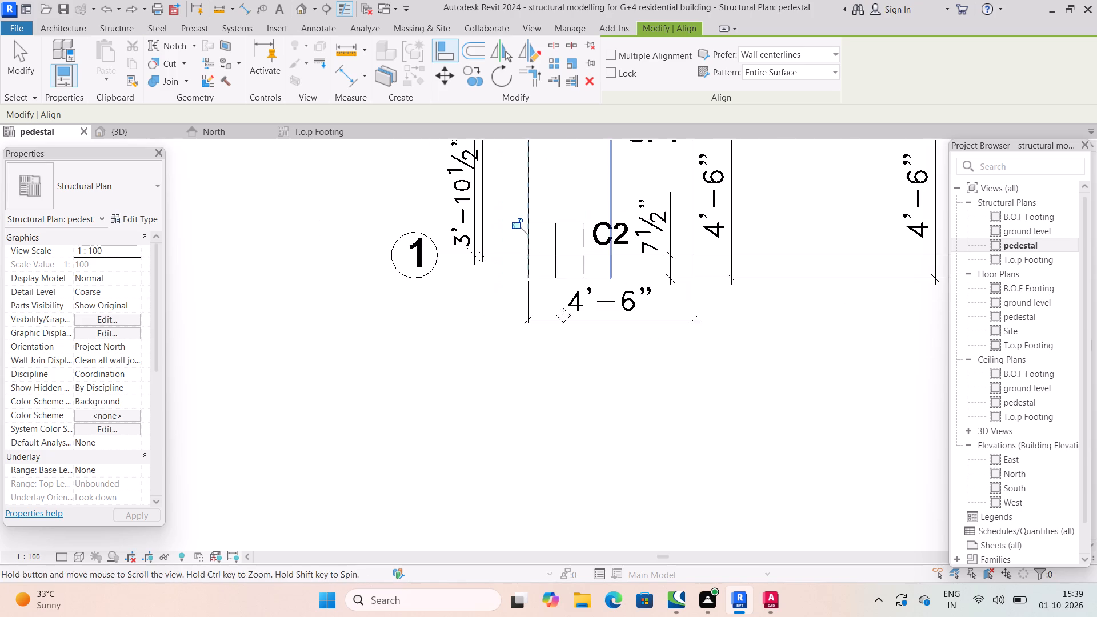
middle_click_drag(555, 307, 507, 335)
middle_click_drag(791, 324, 386, 359)
scroll(552, 340, "up", 3)
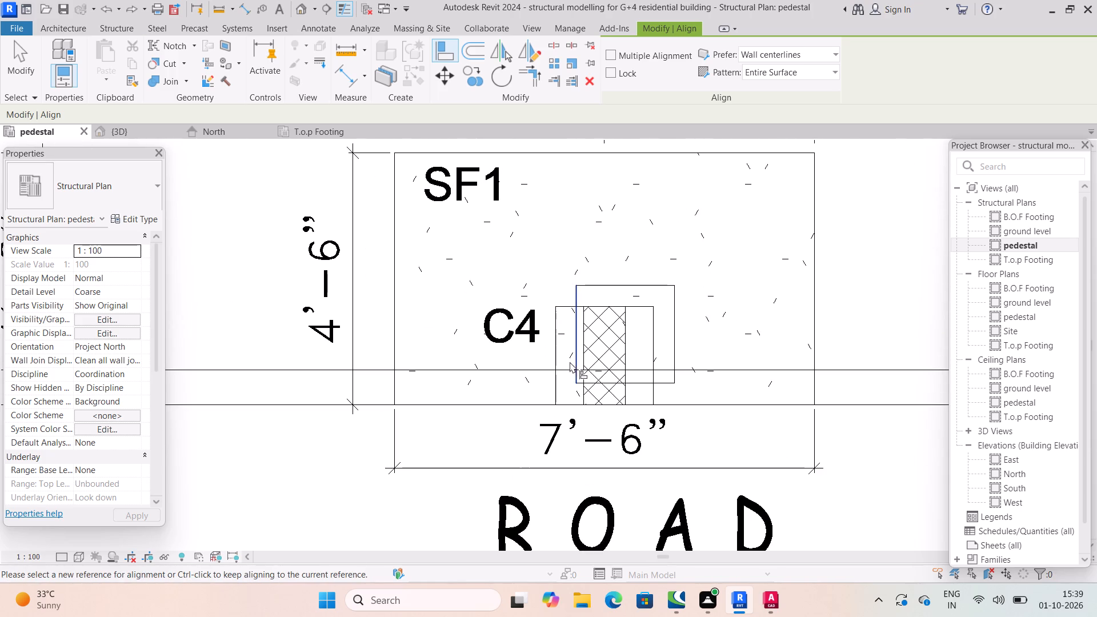
left_click(558, 348)
left_click(579, 339)
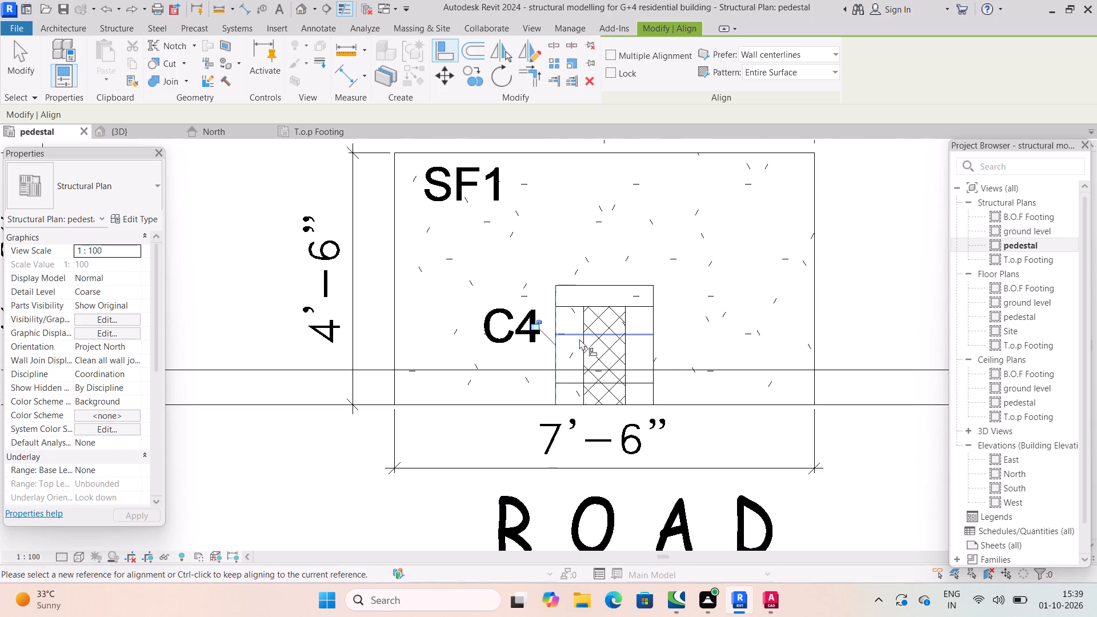
left_click(601, 406)
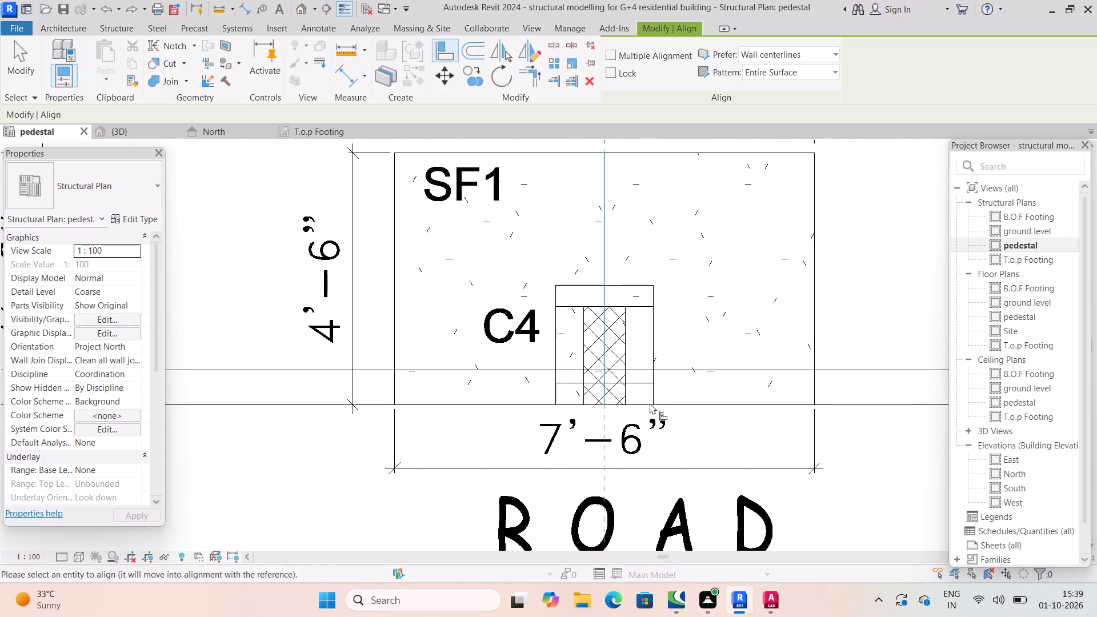
left_click(637, 407)
left_click(640, 402)
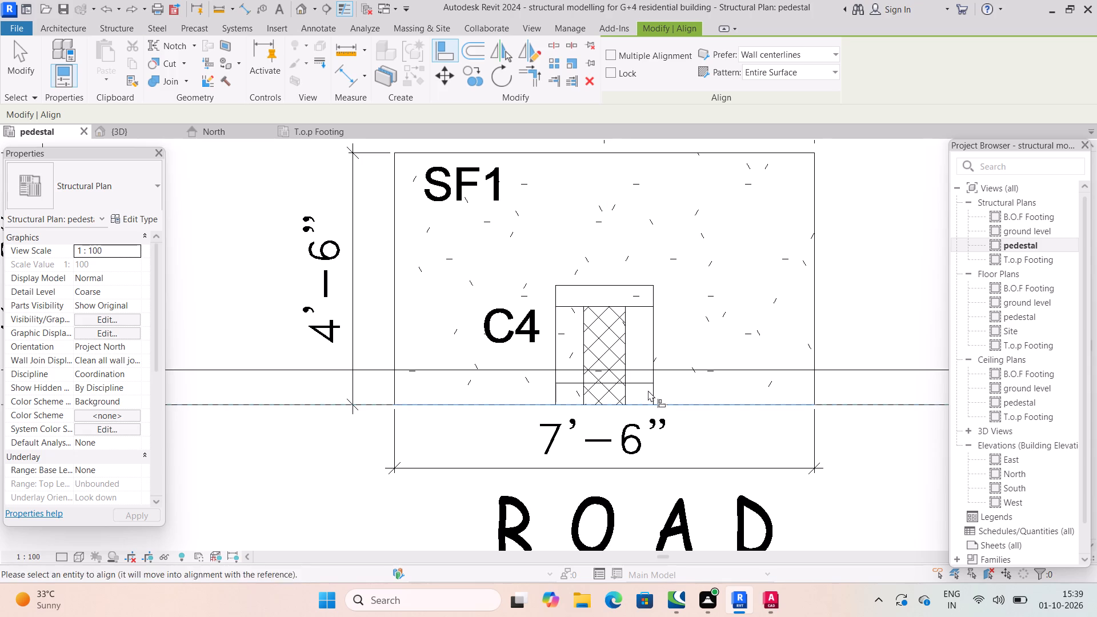
left_click(649, 384)
Align the lower and right edges of the C2 column on the right-hand CF1 footing at grid 1 with its drawn column outline.
scroll(647, 386, "down", 5)
middle_click_drag(659, 386, 379, 371)
scroll(645, 387, "down", 2)
scroll(634, 396, "up", 4)
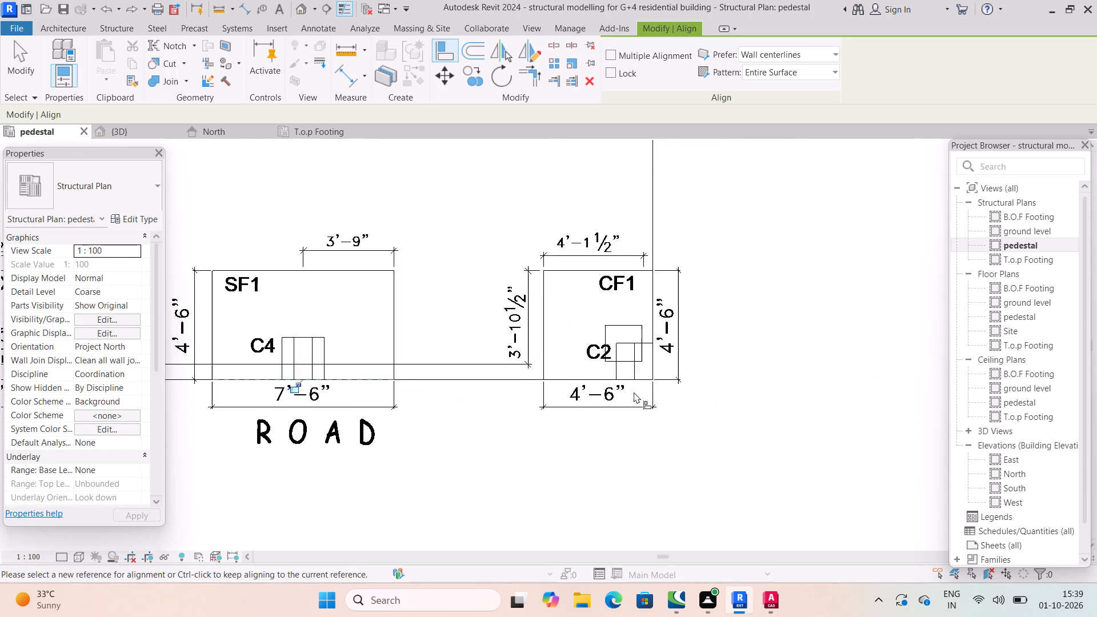
scroll(642, 378, "up", 3)
left_click(654, 369)
left_click(625, 326)
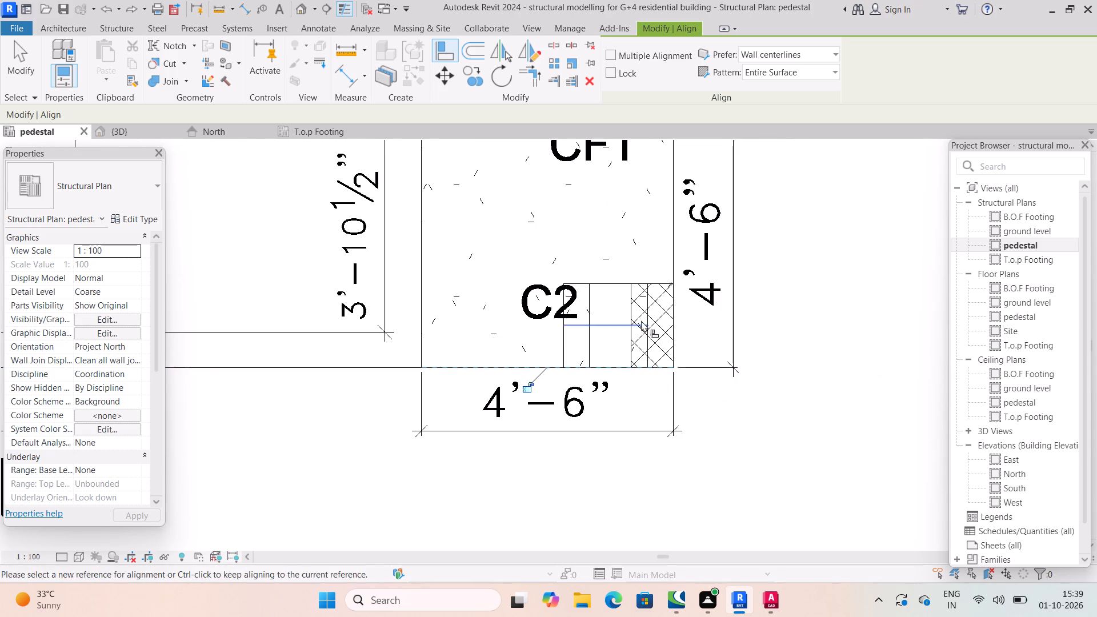
left_click(671, 319)
left_click(647, 322)
Check the column positions on the footings from grid 1 up to grid 5 against their drawn outlines in the pedestal plan.
scroll(651, 322, "down", 5)
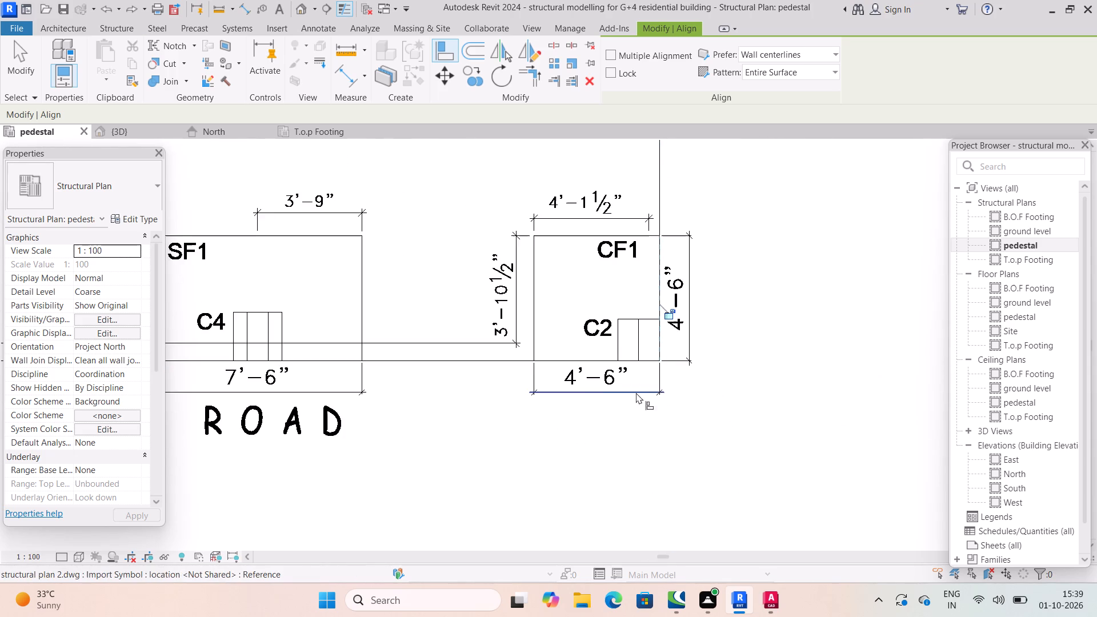
scroll(631, 184, "down", 5)
middle_click_drag(606, 299, 618, 408)
scroll(606, 301, "down", 4)
scroll(607, 271, "up", 3)
scroll(643, 310, "up", 2)
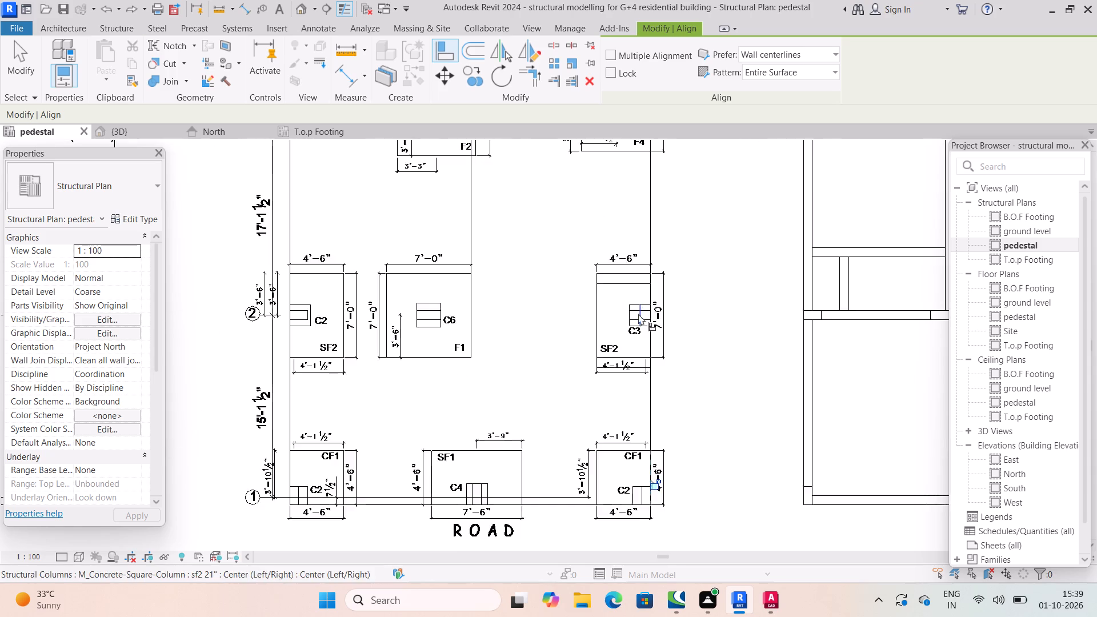
scroll(638, 314, "up", 2)
scroll(571, 323, "down", 5)
middle_click_drag(500, 272, 547, 410)
scroll(542, 402, "down", 1)
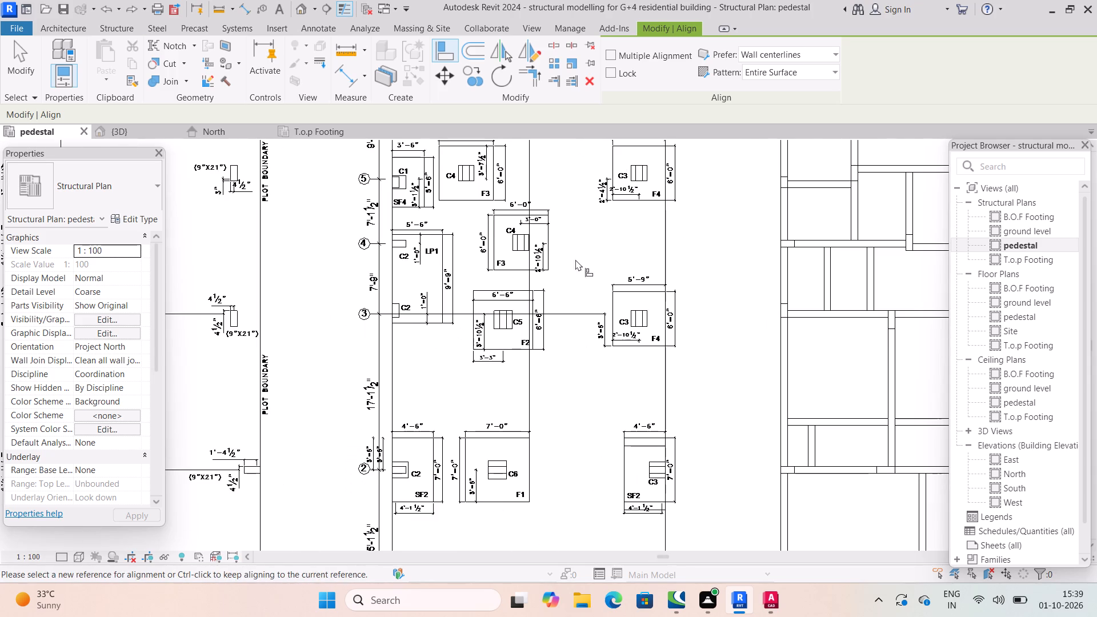
scroll(484, 224, "down", 2)
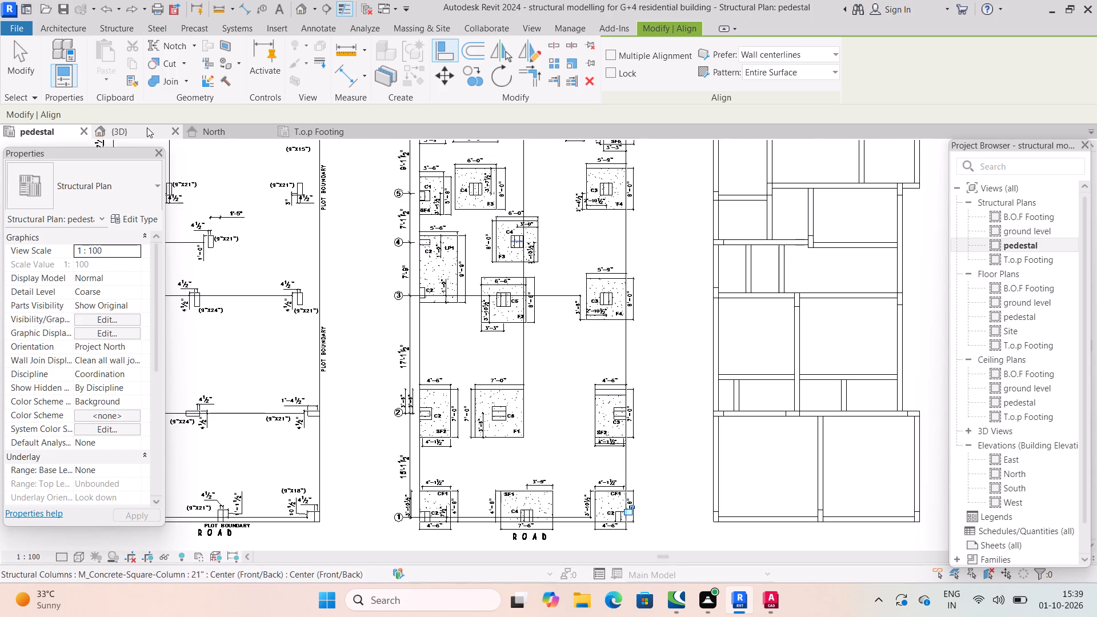
Examine the pedestal columns and footings in the 3D view from several angles, including their levels from the side.
left_click(147, 127)
scroll(692, 312, "down", 3)
middle_click_drag(750, 356, 716, 243, "shift")
middle_click_drag(619, 367, 624, 370)
scroll(619, 367, "up", 1, "shift")
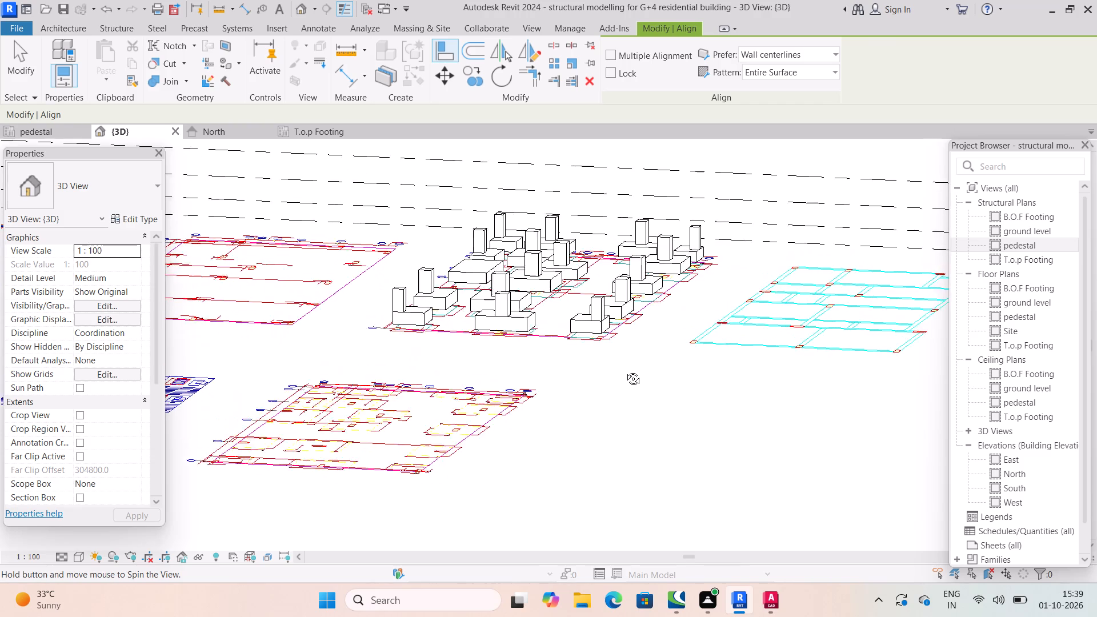
middle_click_drag(624, 370, 632, 395)
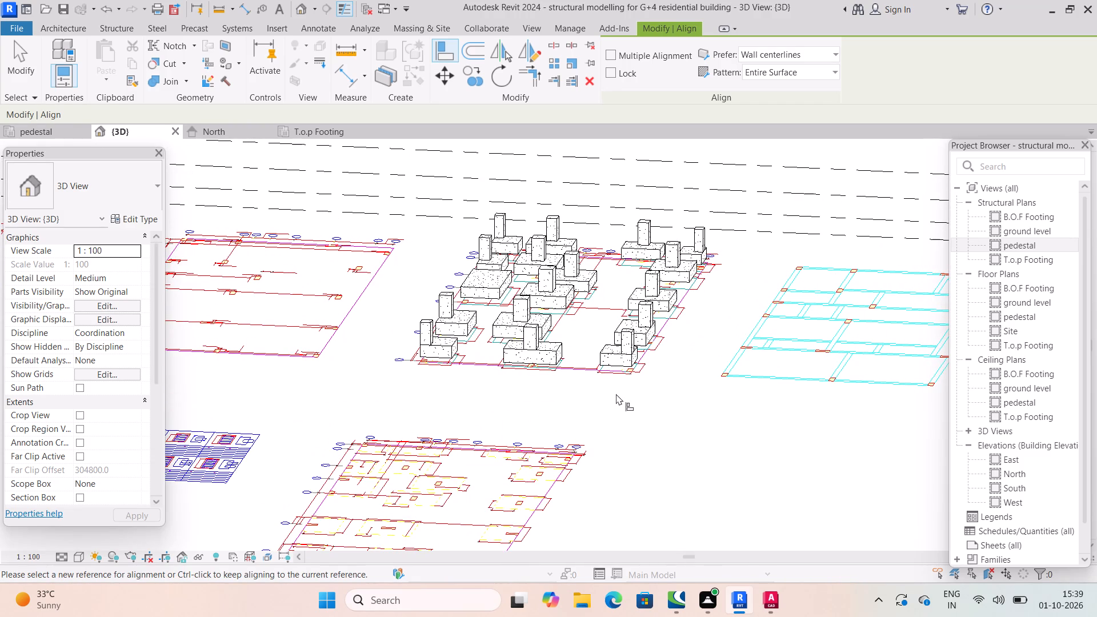
scroll(744, 413, "down", 4)
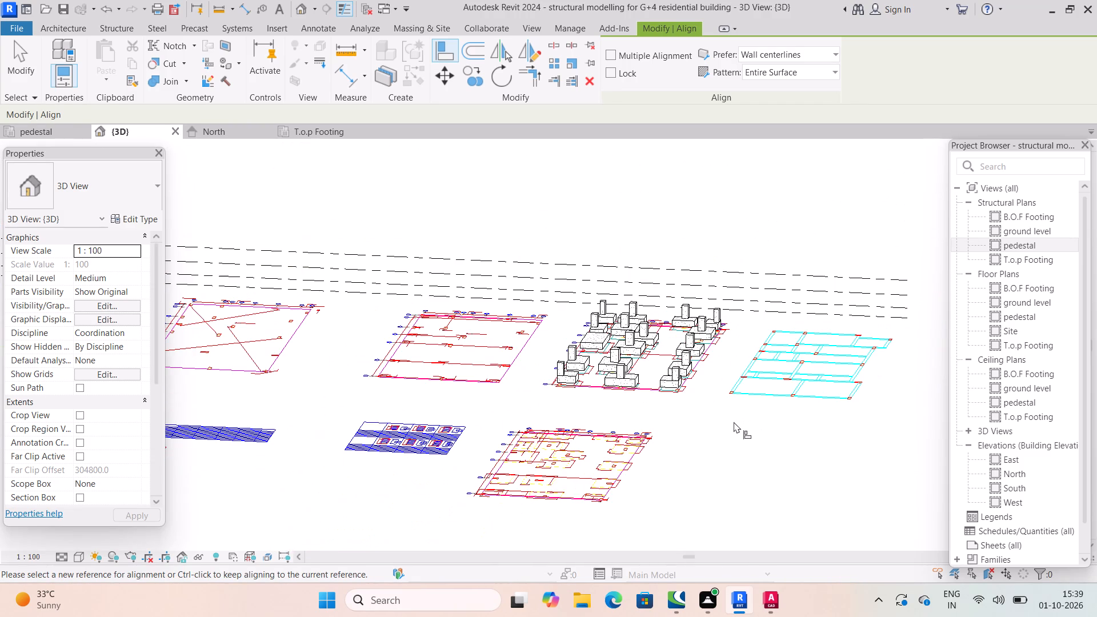
middle_click_drag(732, 422, 536, 319, "shift")
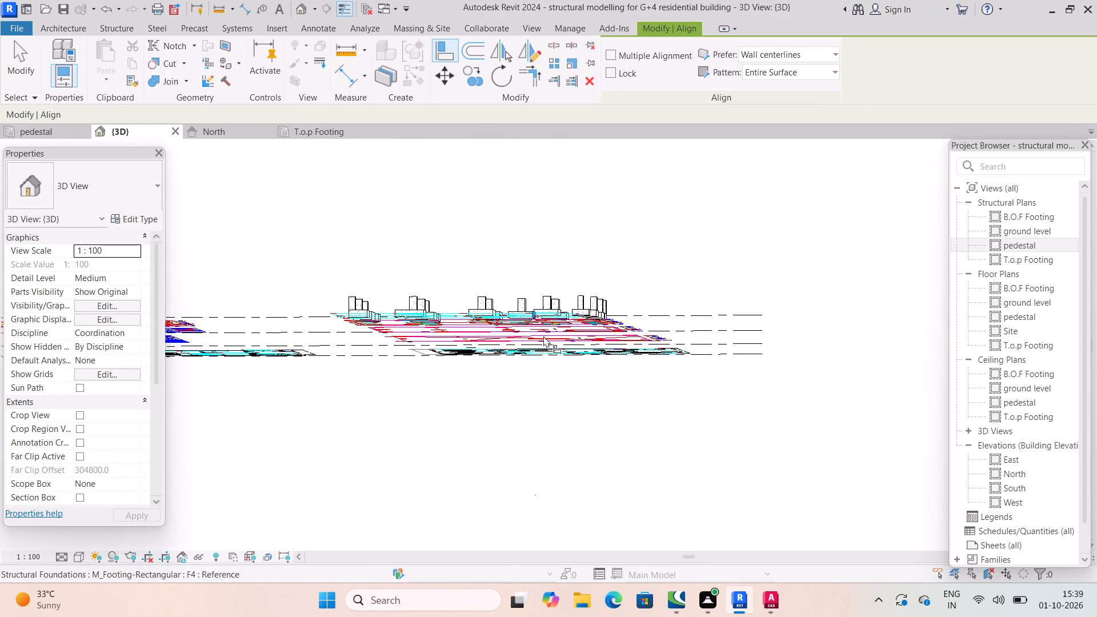
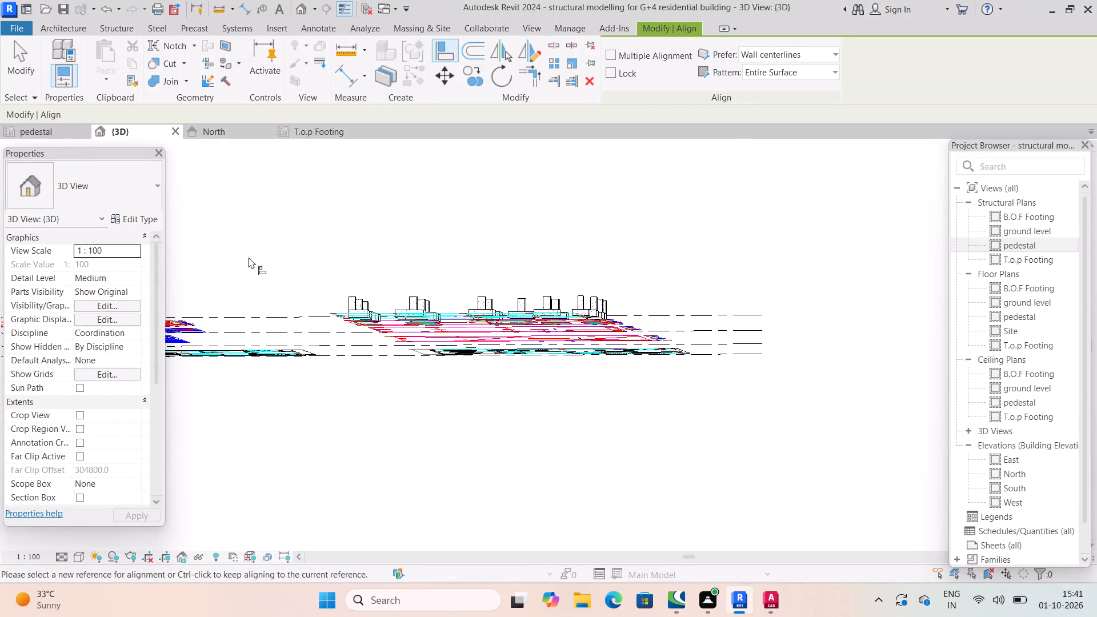
Examine the pedestal columns and footings against the level planes and linked drawing sheets from several angles in the 3D view.
scroll(242, 265, "down", 2)
scroll(341, 359, "up", 1)
middle_click_drag(360, 391, 372, 409)
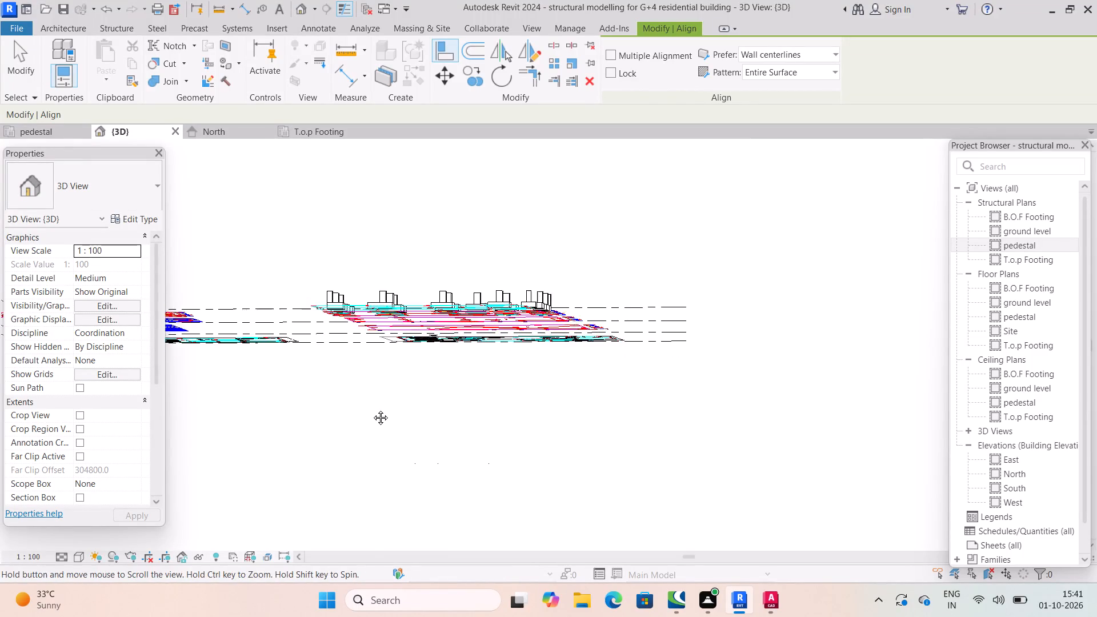
middle_click_drag(372, 409, 371, 408)
middle_click_drag(326, 342, 350, 409, "shift")
scroll(311, 367, "down", 4)
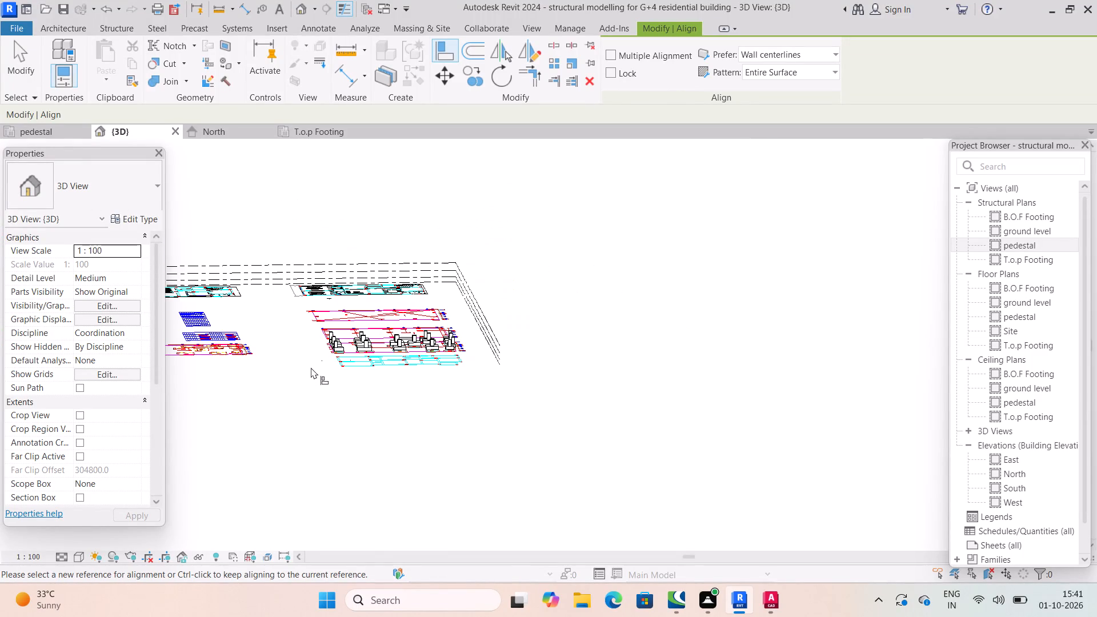
scroll(397, 372, "down", 5)
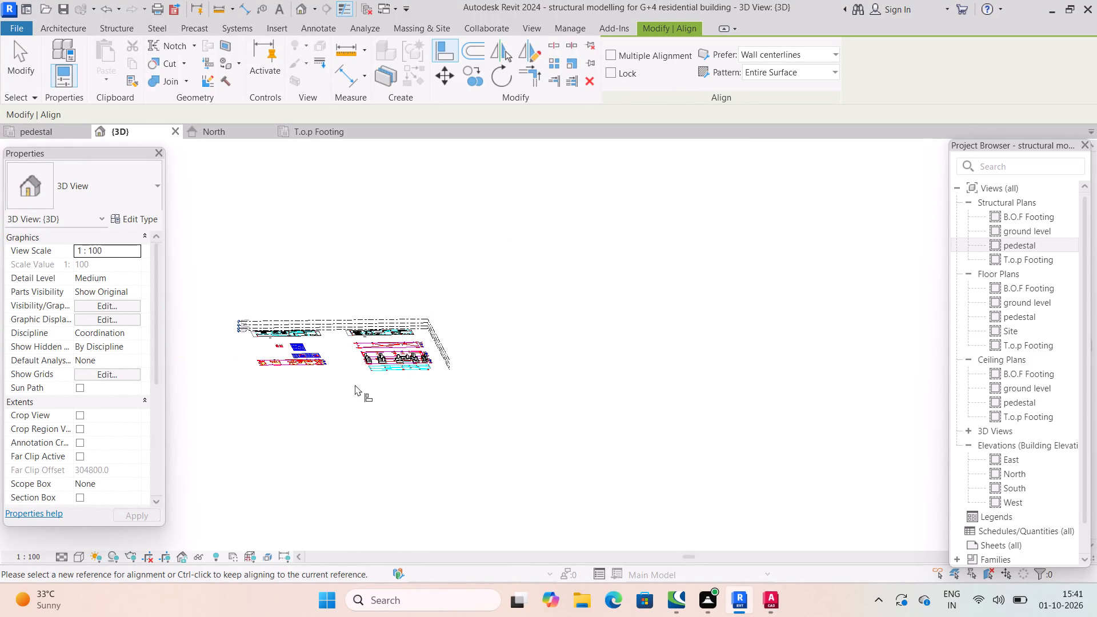
scroll(319, 381, "up", 4)
scroll(522, 376, "up", 3)
middle_click_drag(508, 389, 371, 371, "shift")
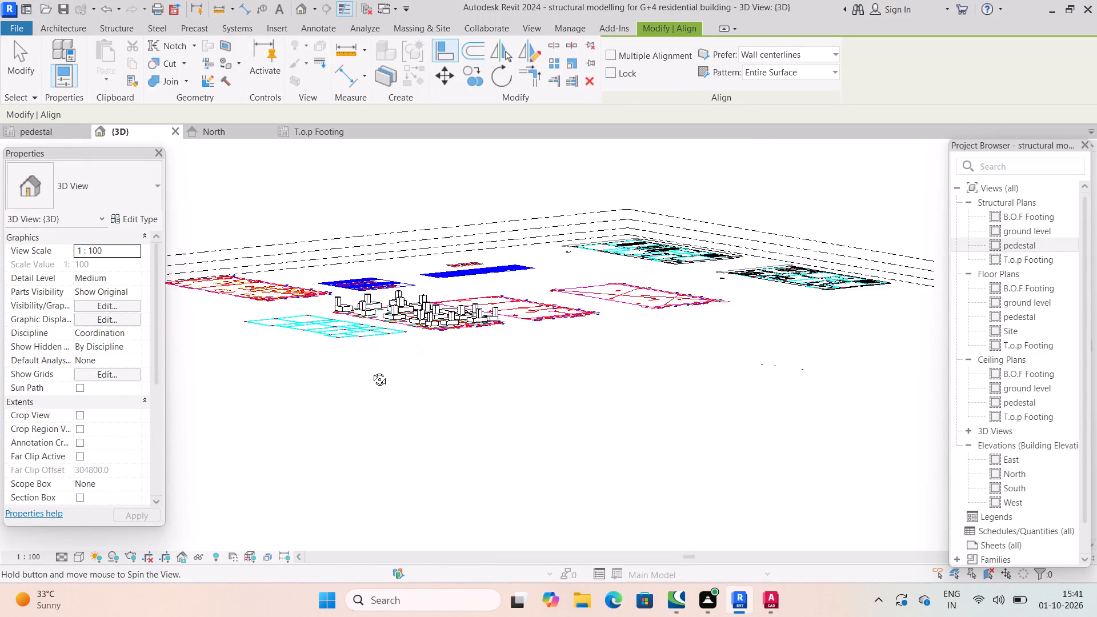
middle_click_drag(371, 371, 469, 394, "shift")
scroll(462, 371, "up", 2)
scroll(458, 363, "down", 4)
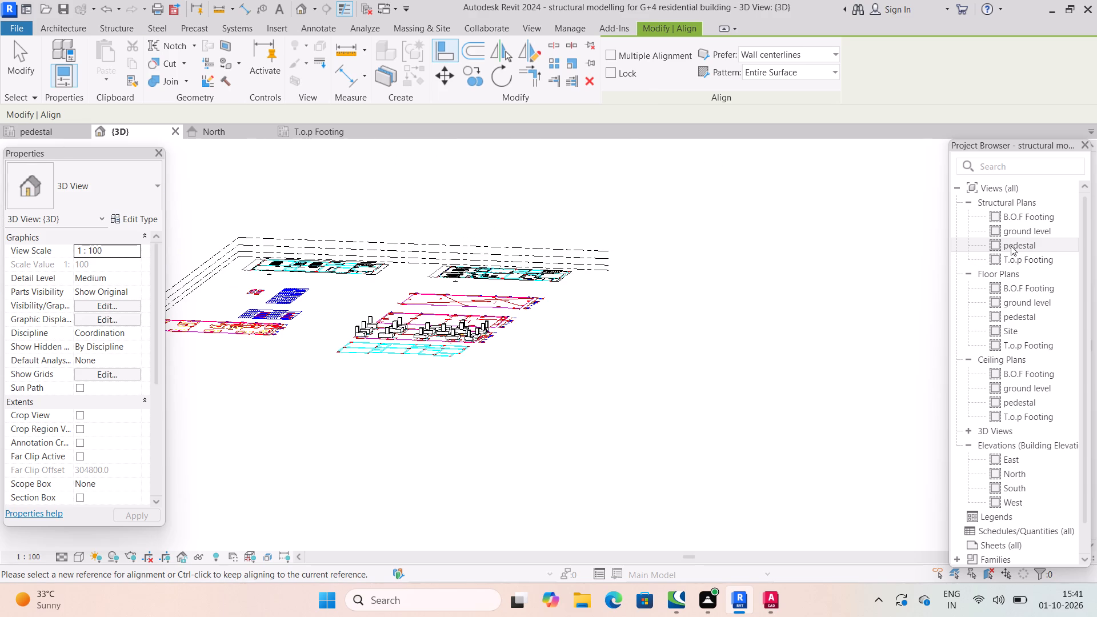
scroll(546, 288, "down", 4)
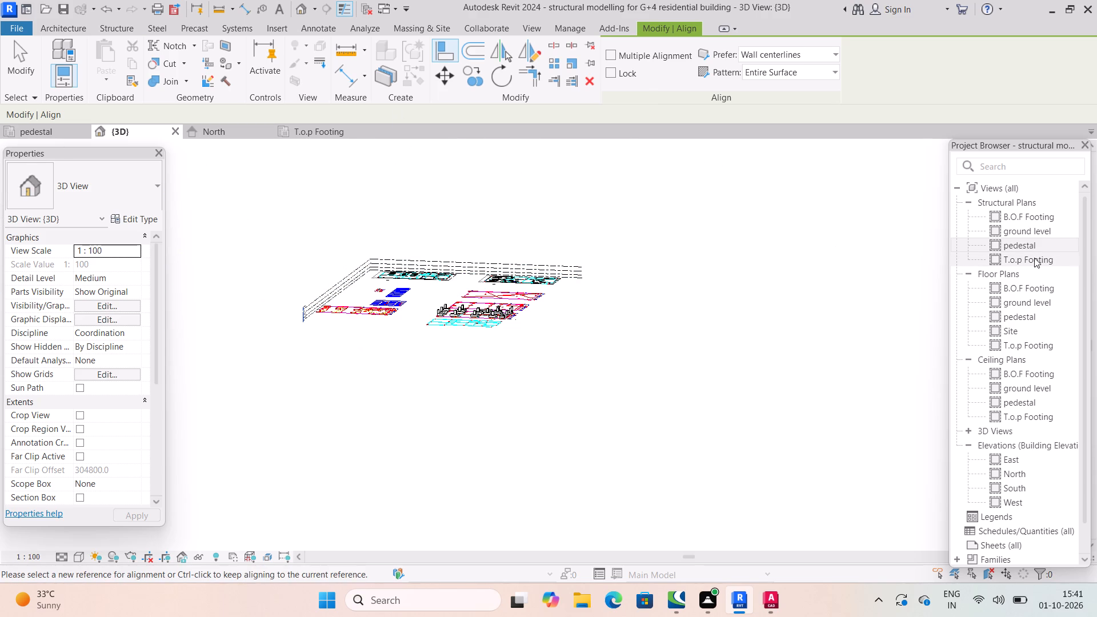
In the B.O.F Footing structural plan, set the work plane of the imported structural plan 2.dwg to Level : pedestal.
double_click(1019, 218)
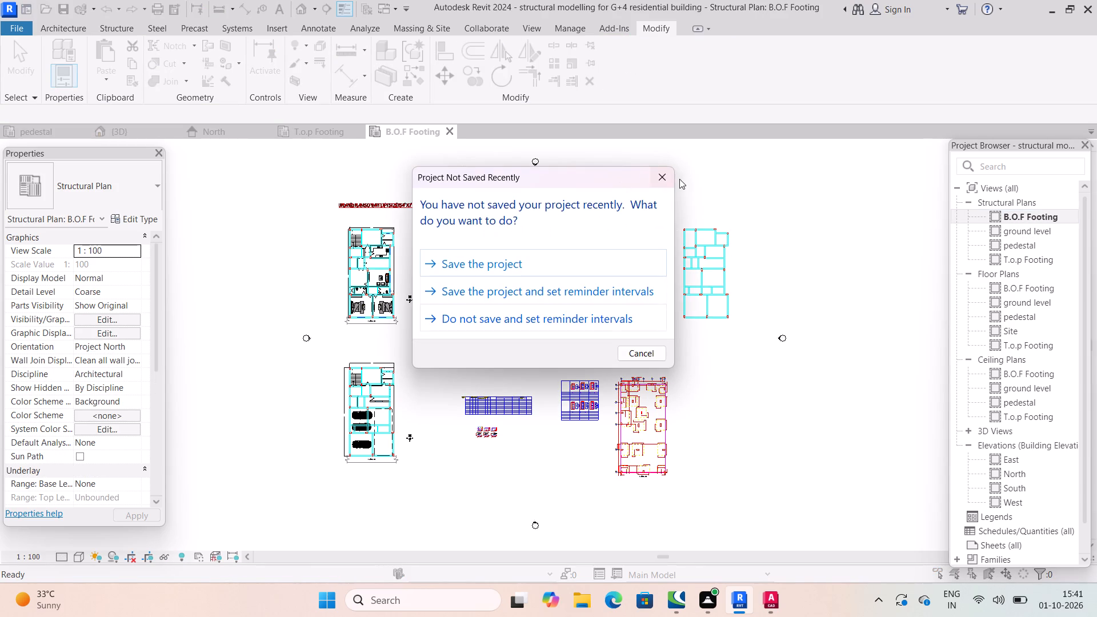
left_click(655, 172)
left_click(727, 323)
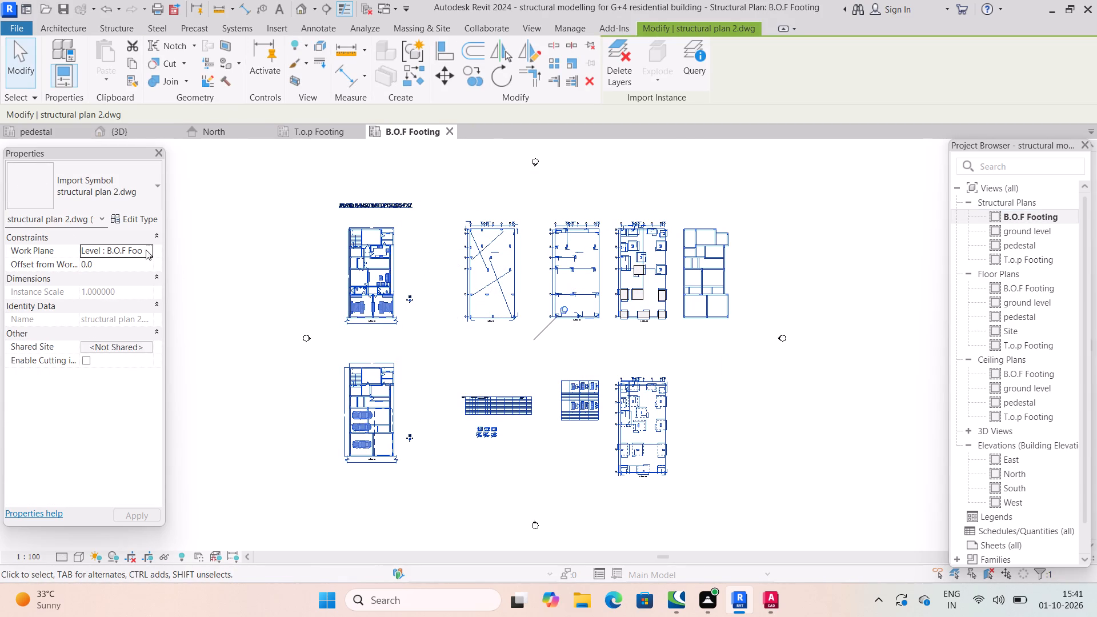
left_click(150, 249)
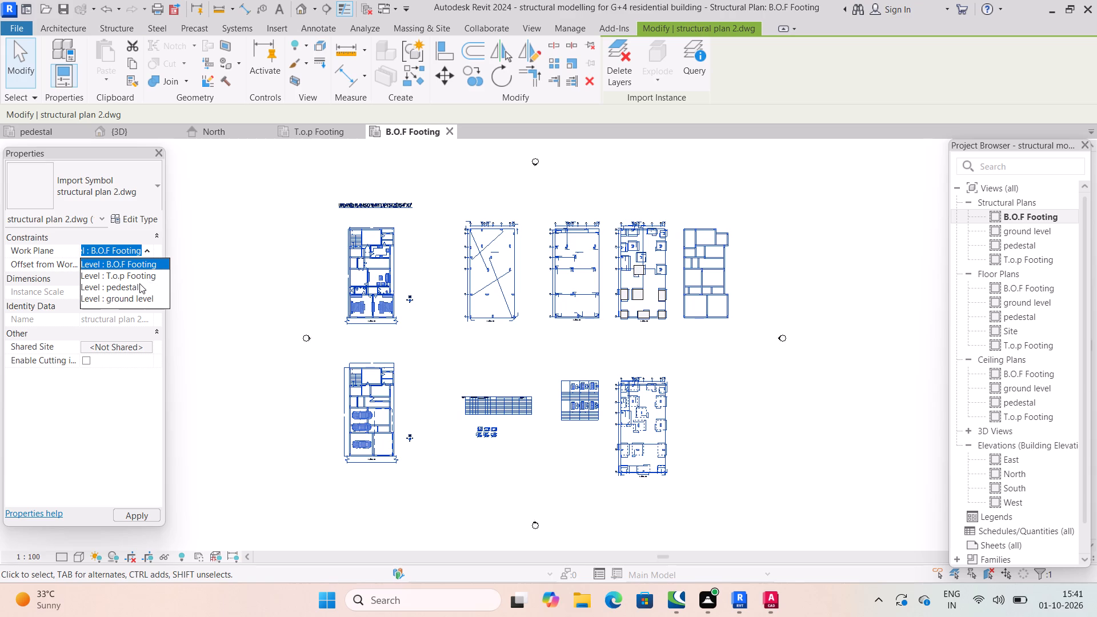
left_click(137, 286)
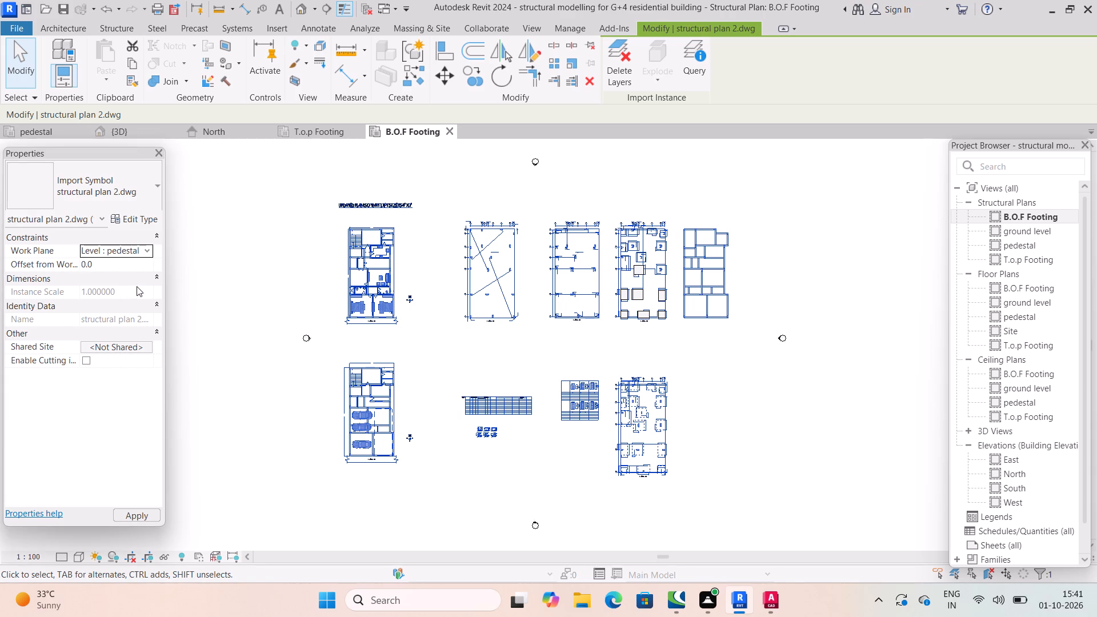
left_click(146, 519)
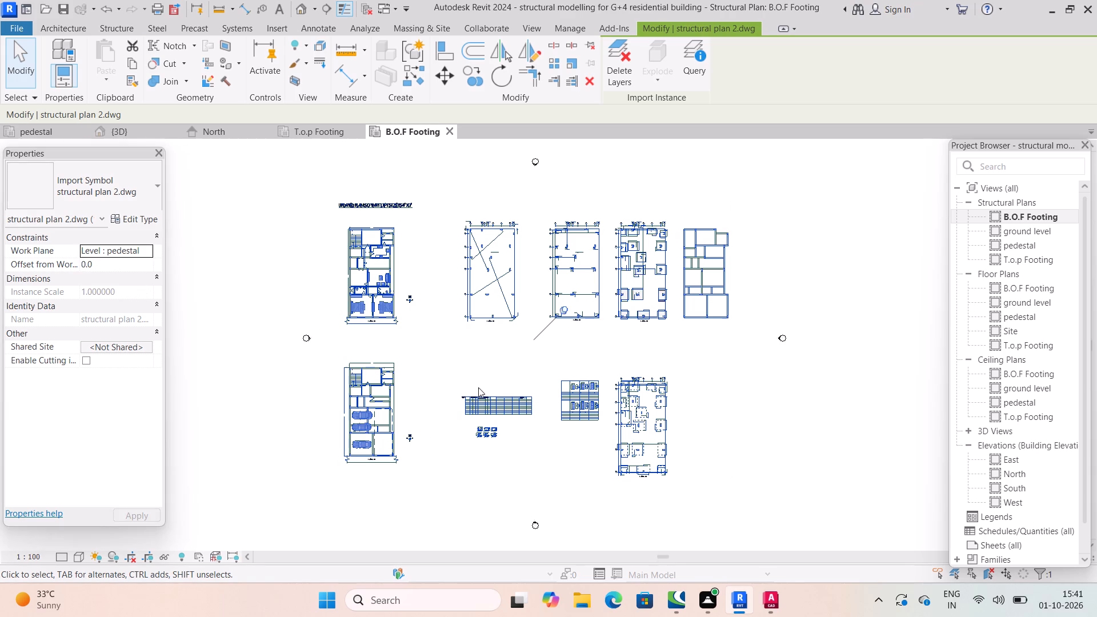
Check the imported drawing's height against the pedestal columns in the pedestal plan and in the 3D view.
left_click(35, 128)
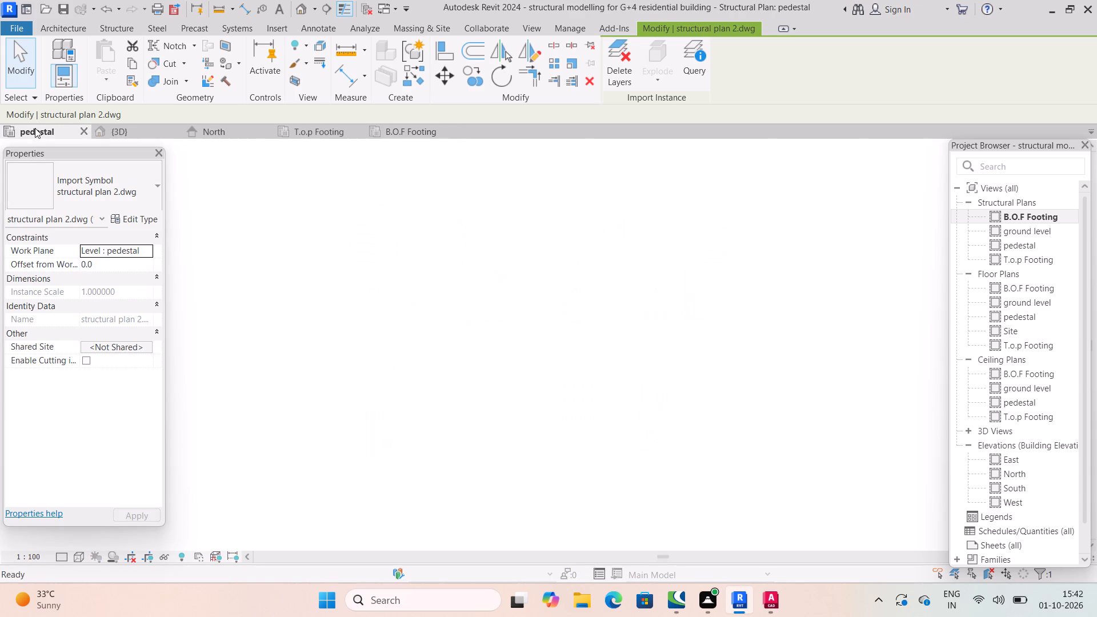
scroll(492, 277, "up", 8)
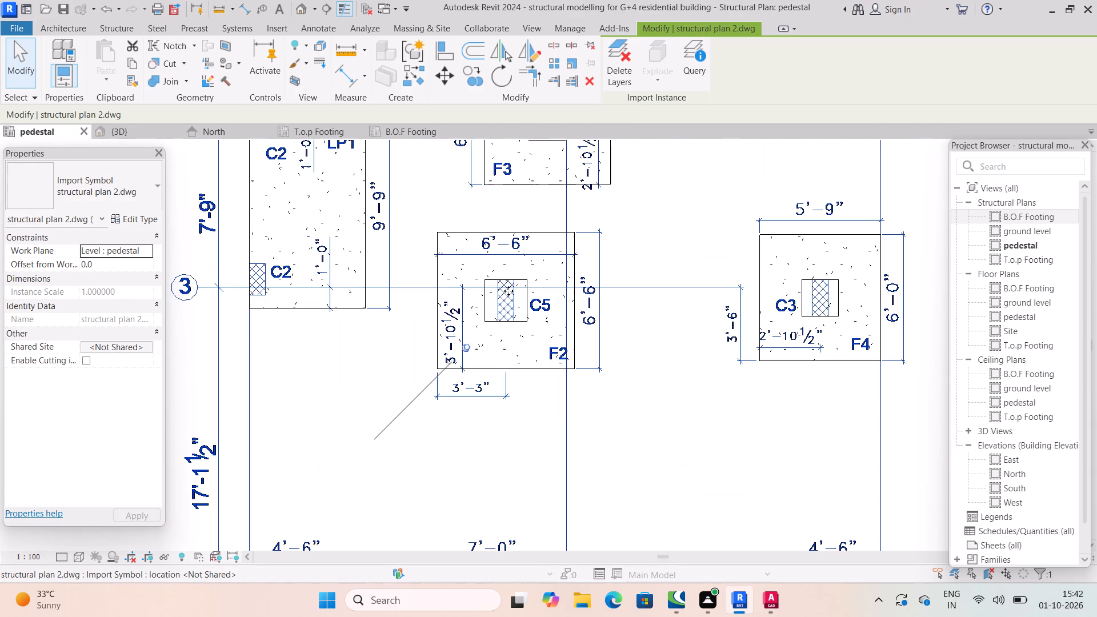
scroll(505, 291, "down", 4)
scroll(561, 301, "down", 4)
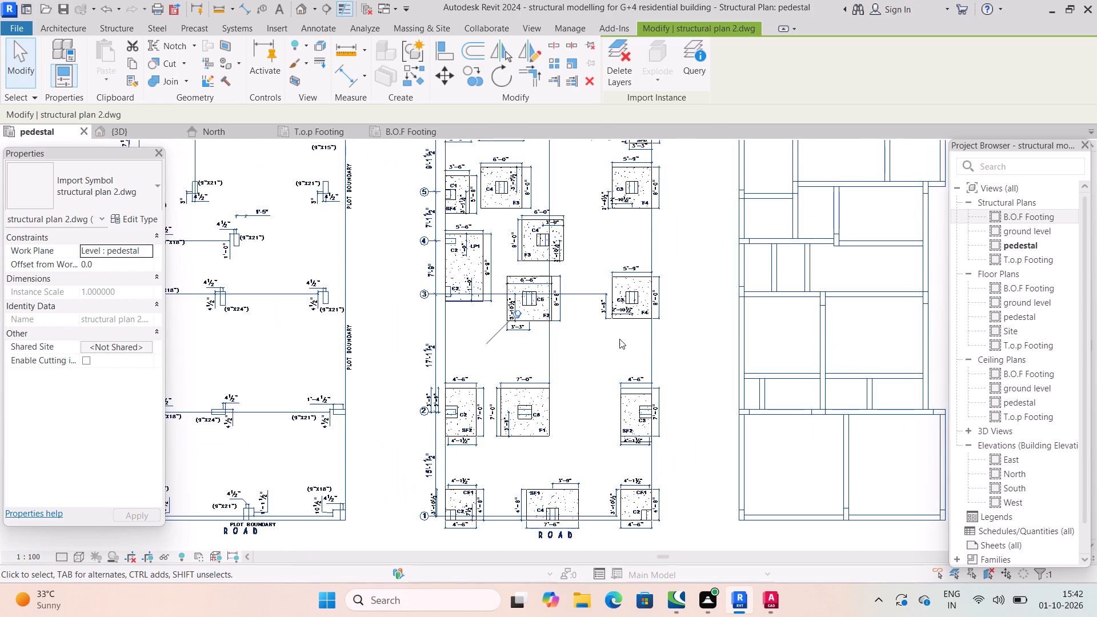
left_click(144, 136)
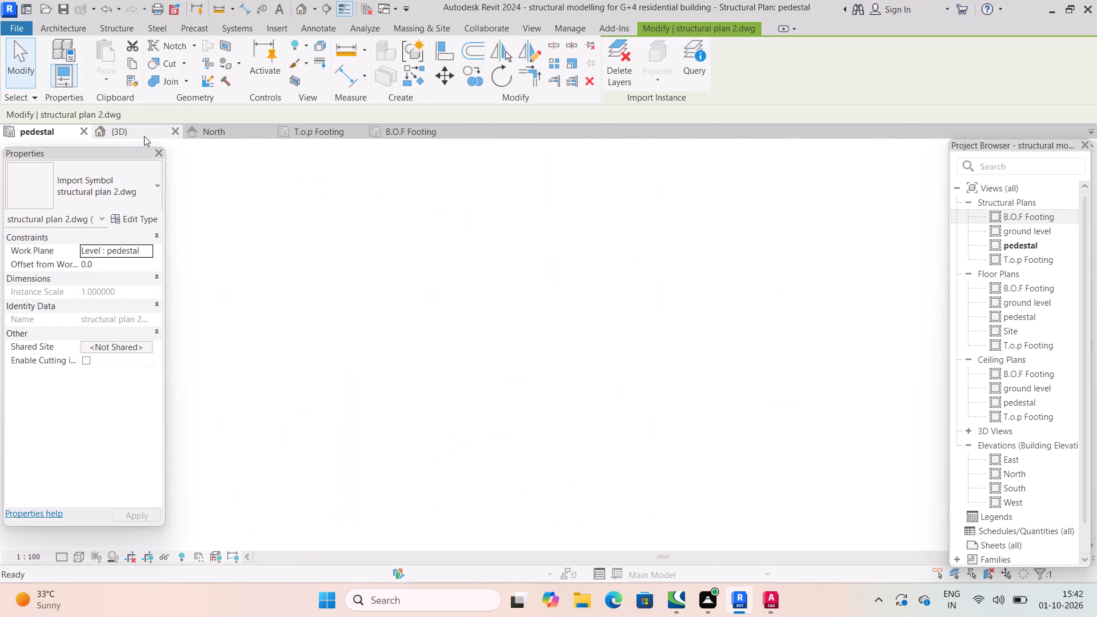
middle_click_drag(566, 383, 499, 328)
scroll(566, 383, "up", 1)
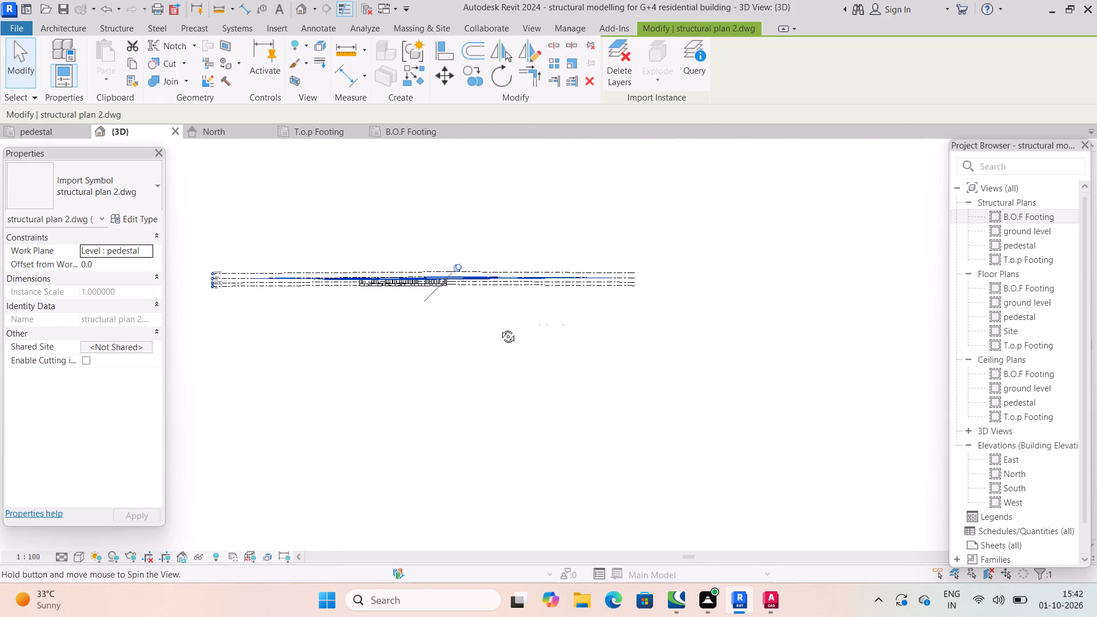
middle_click_drag(499, 328, 537, 347)
scroll(467, 306, "up", 7)
middle_click_drag(449, 294, 459, 315)
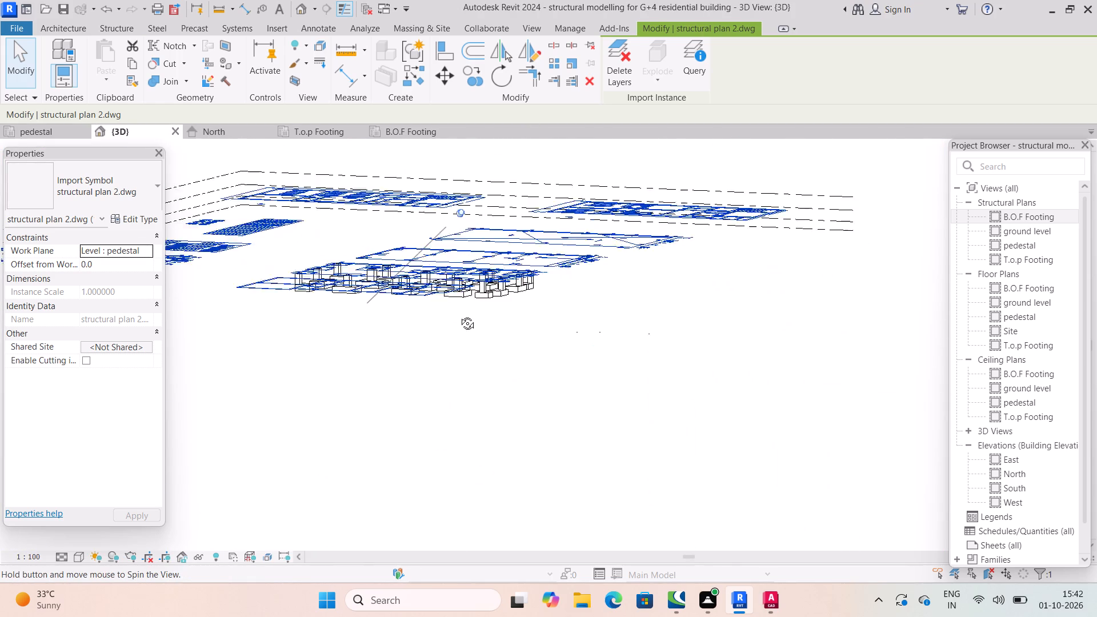
middle_click_drag(459, 315, 485, 395)
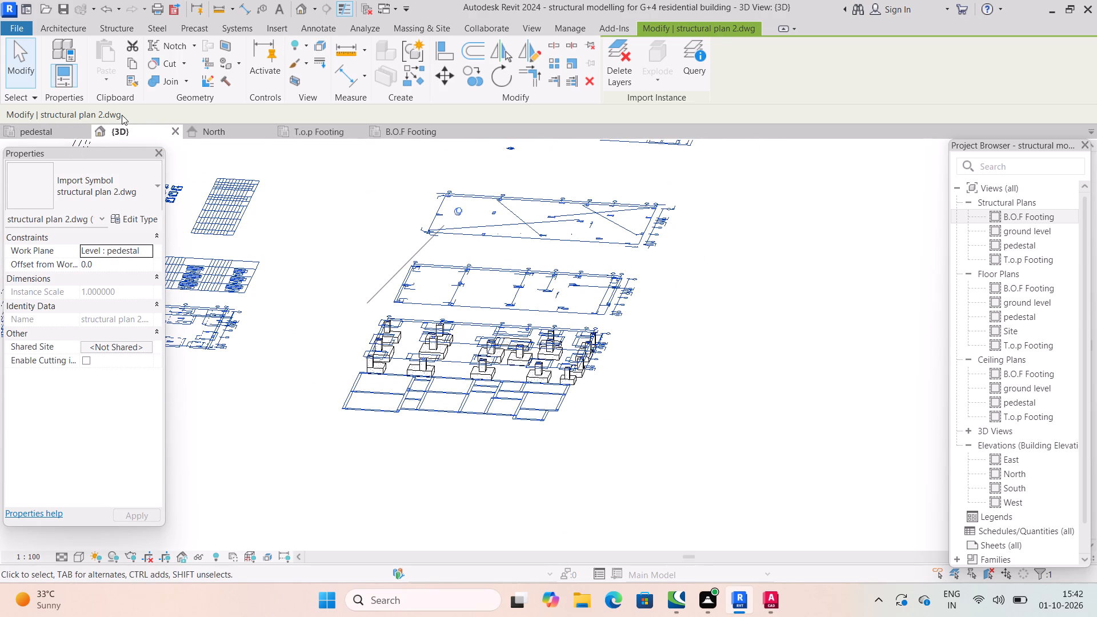
Examine the columns against the drawn outlines in the pedestal plan, from grids 3 to 5 up to the C2 column on footing SF4.
left_click(54, 127)
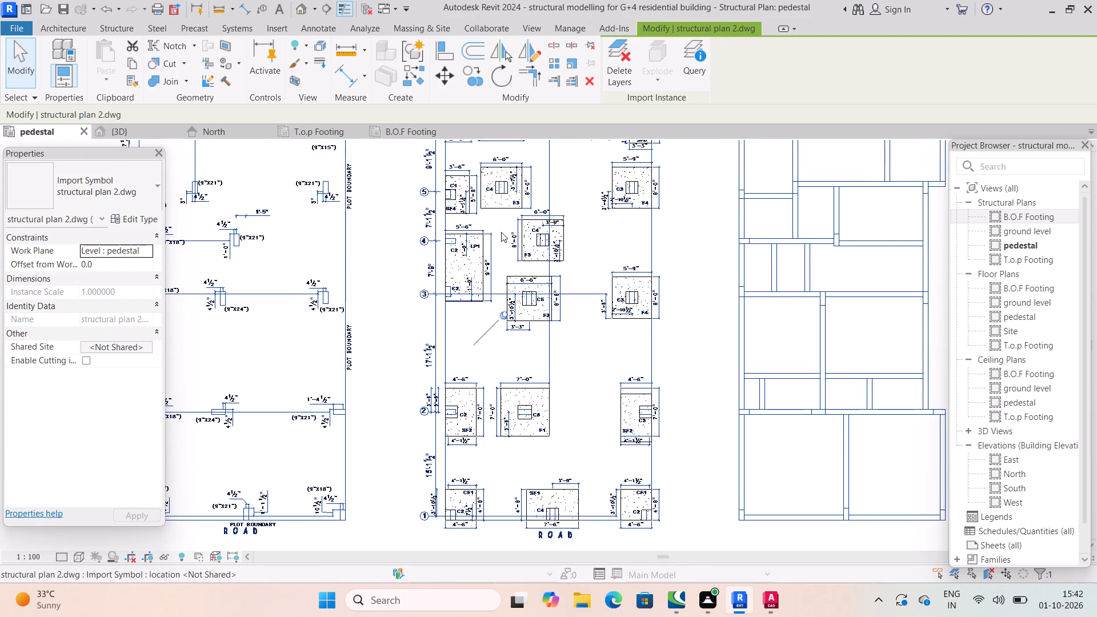
scroll(529, 274, "up", 6)
middle_click_drag(408, 178, 456, 321)
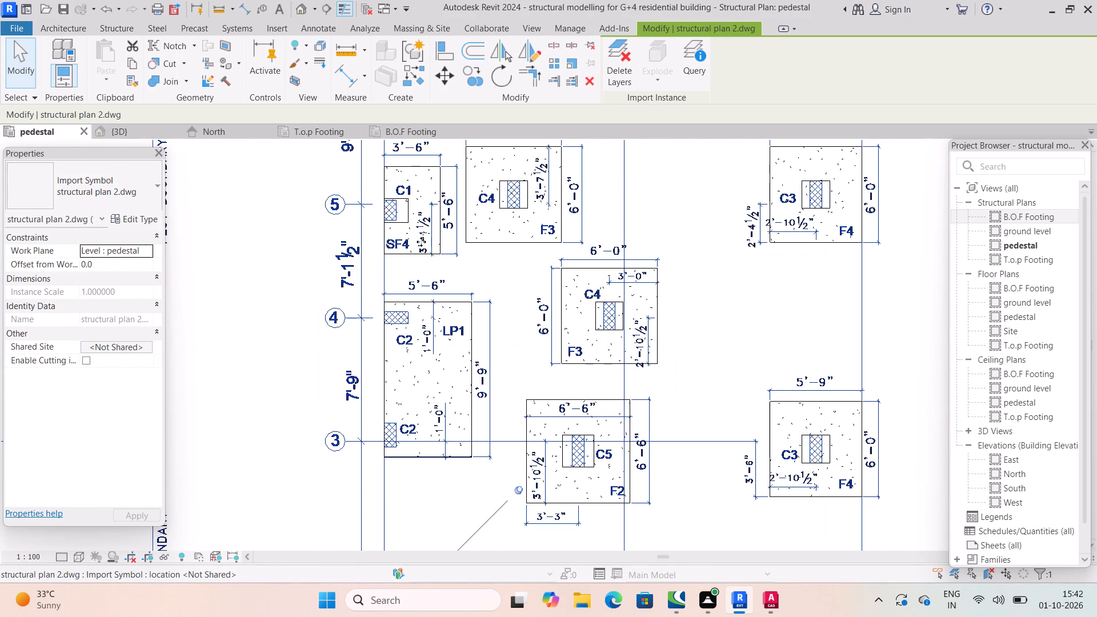
middle_click_drag(428, 233, 474, 352)
scroll(714, 410, "up", 6)
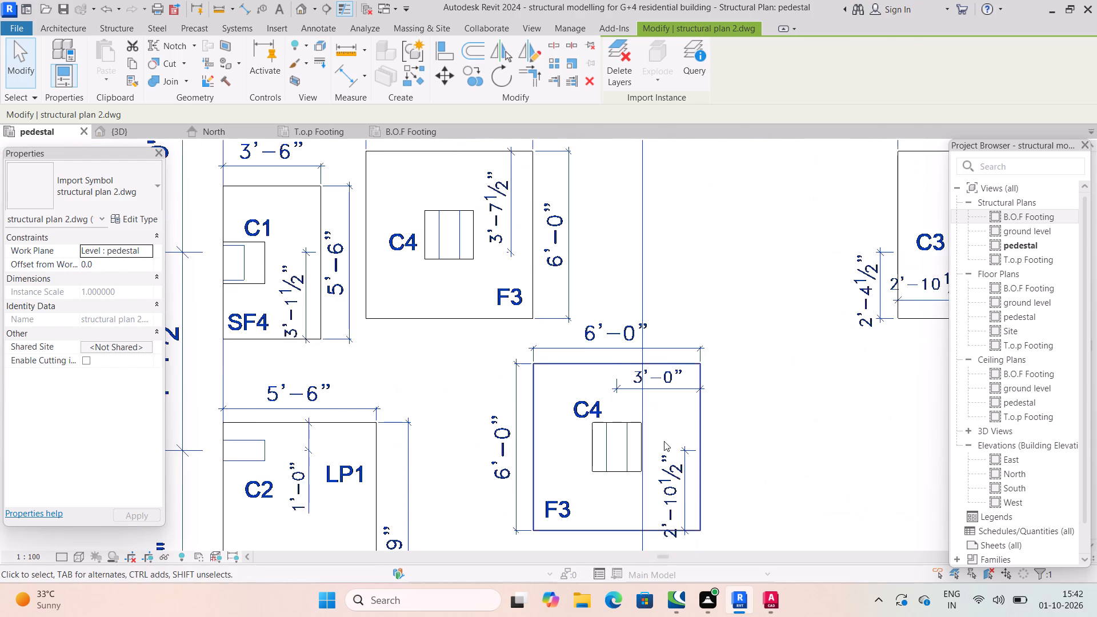
scroll(664, 441, "up", 2)
scroll(642, 356, "down", 5)
middle_click_drag(645, 366, 661, 398)
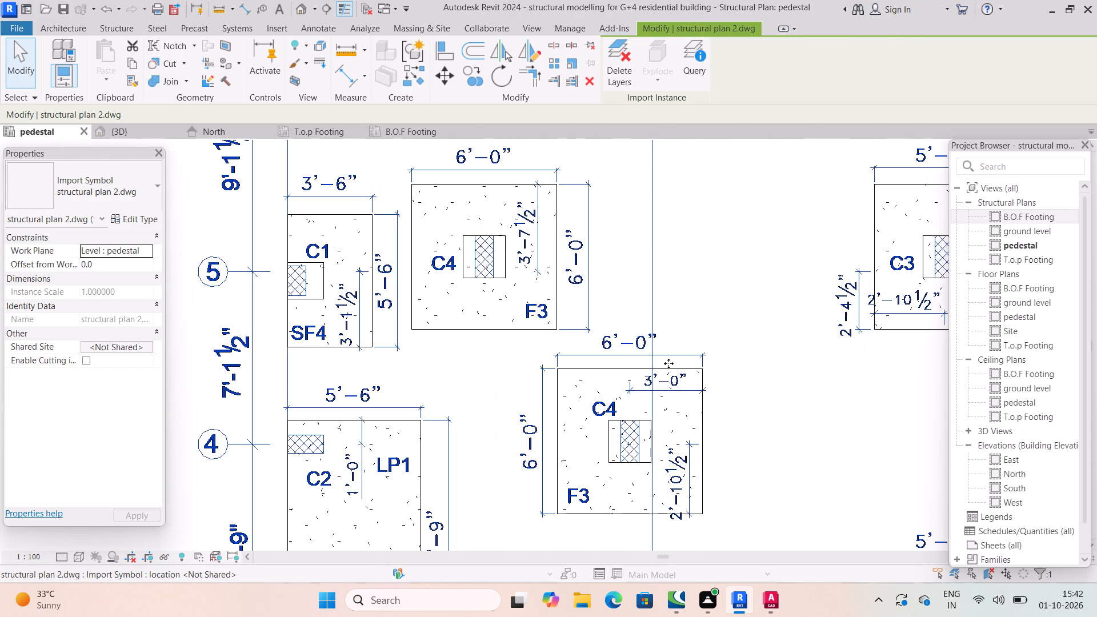
scroll(668, 363, "down", 4)
scroll(739, 322, "down", 4)
scroll(721, 222, "up", 2)
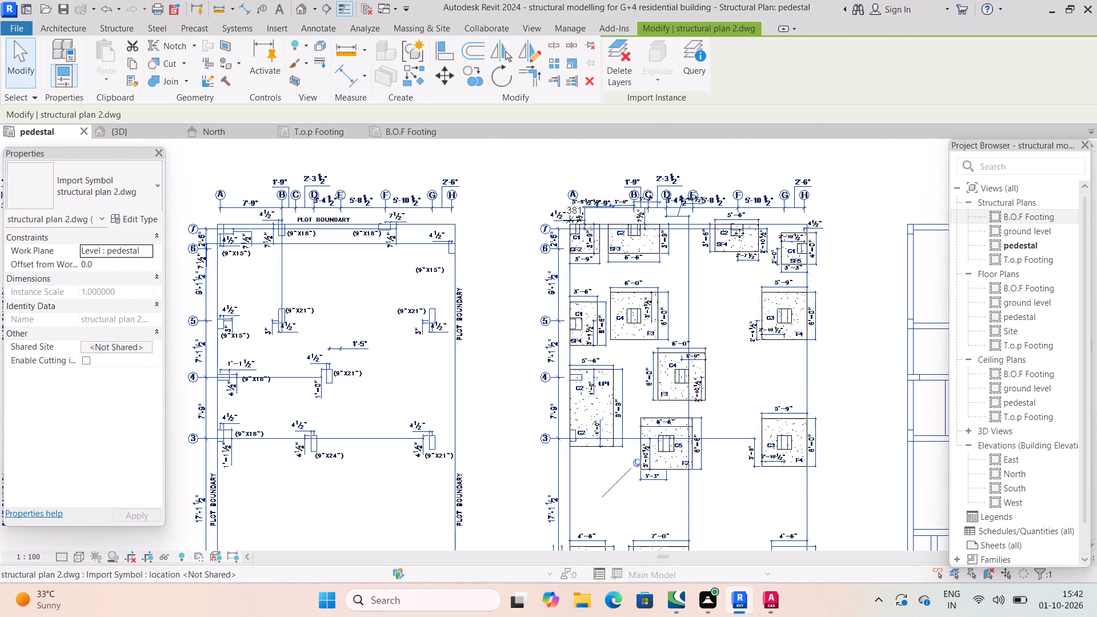
scroll(749, 233, "up", 10)
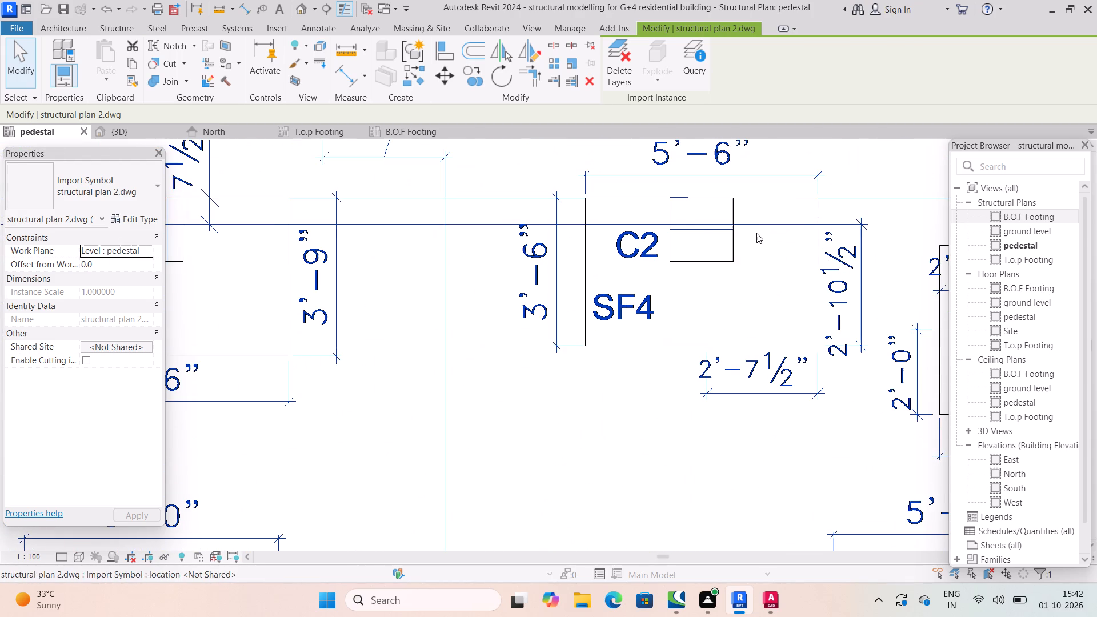
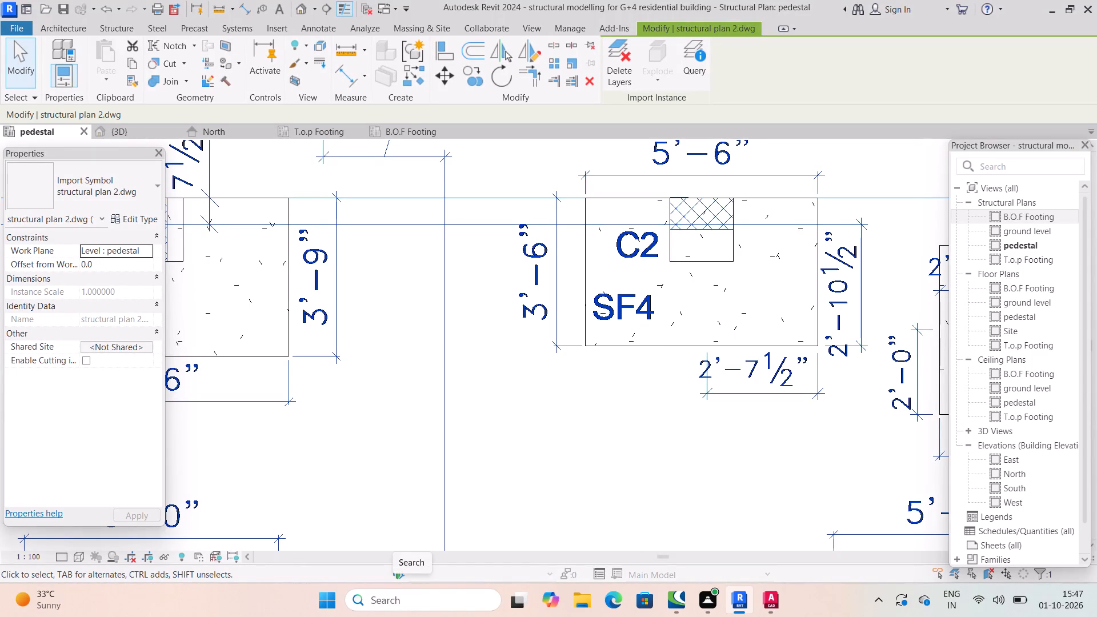
Examine the imported structural plan 2.dwg against the pedestal columns in the 3D view and around footings CF2 and SF3 in the pedestal plan.
scroll(397, 616, "down", 1)
scroll(316, 613, "down", 2)
scroll(0, 470, "down", 3)
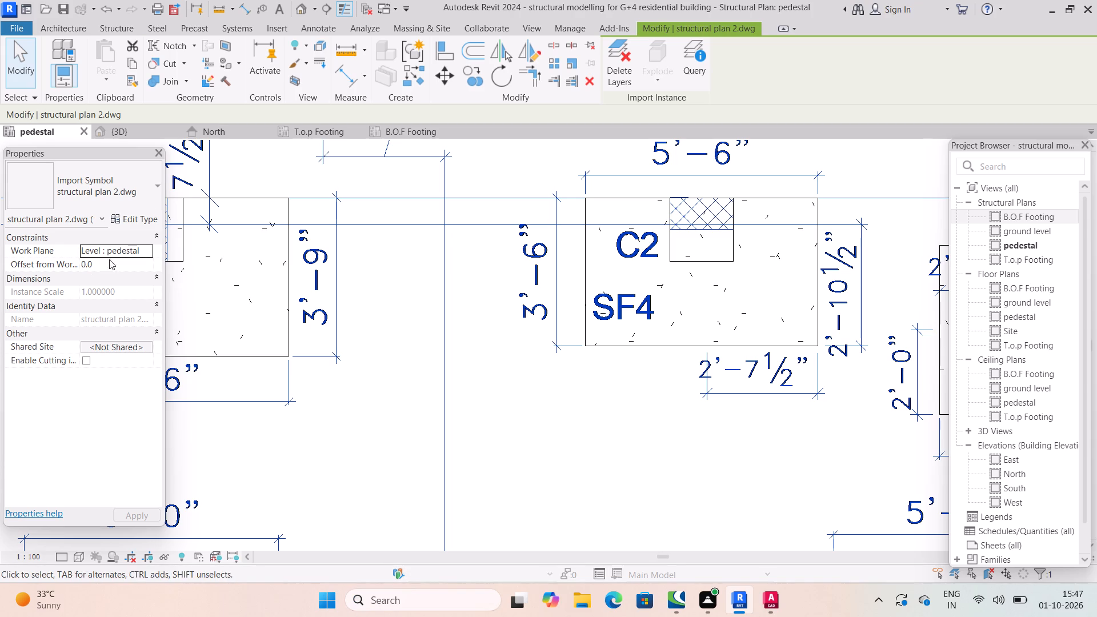
left_click(142, 132)
scroll(514, 430, "down", 3)
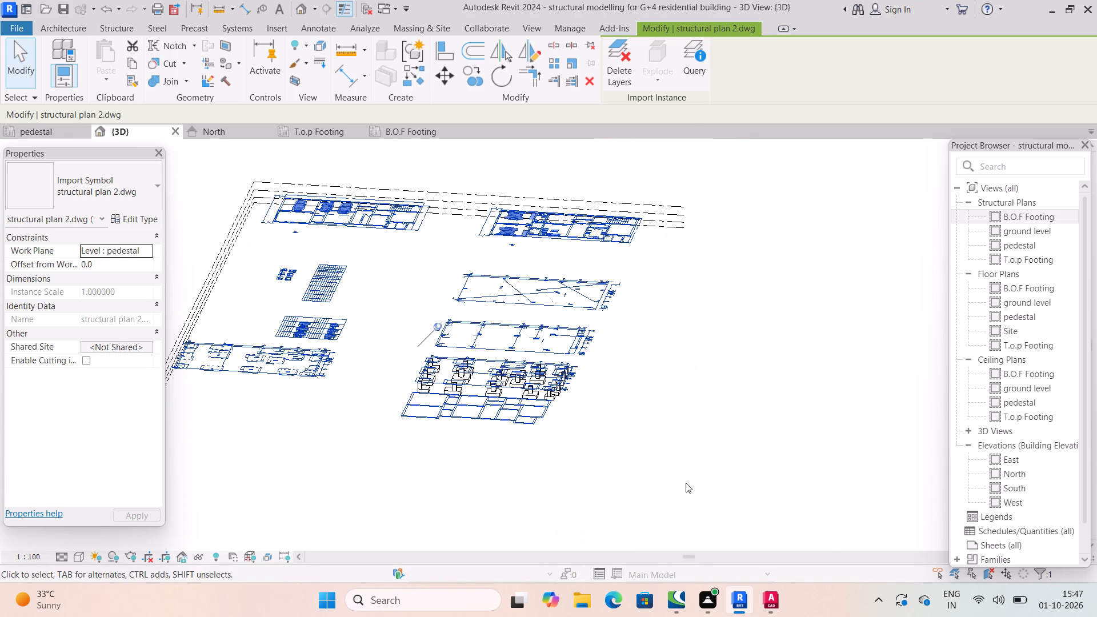
middle_click_drag(682, 483, 696, 480, "shift")
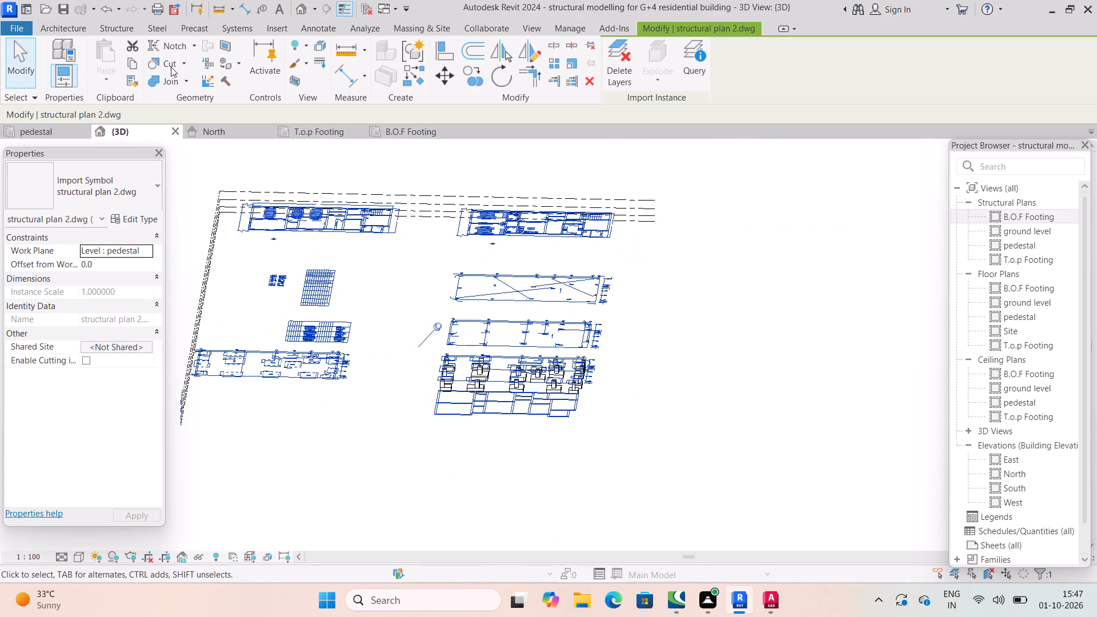
left_click(69, 134)
scroll(634, 290, "down", 3)
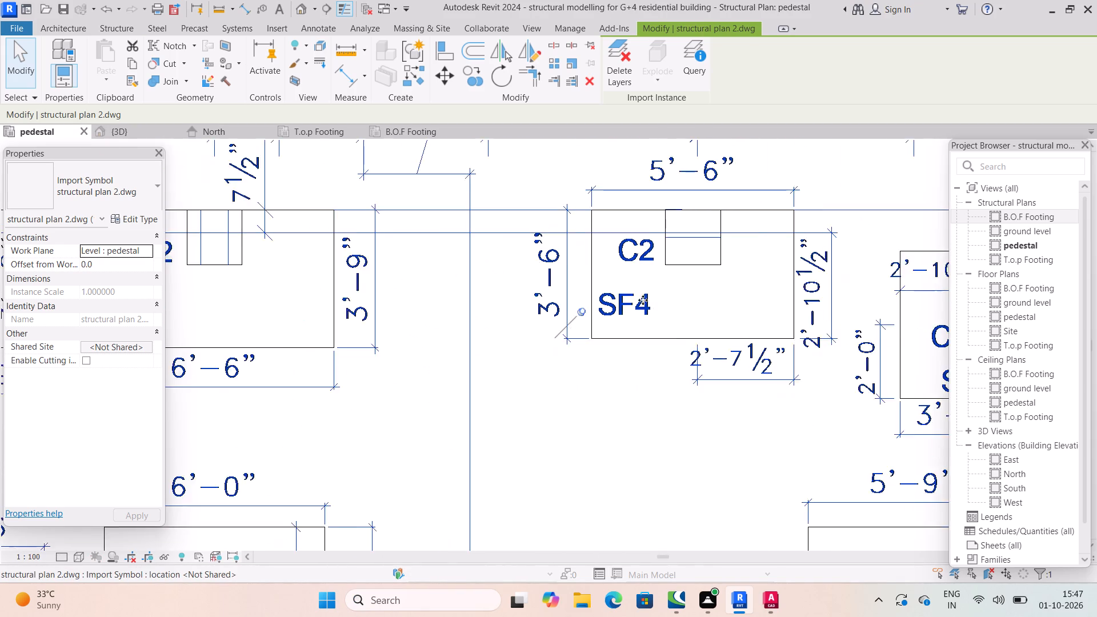
scroll(643, 300, "down", 6)
middle_click_drag(294, 178, 339, 287)
middle_click_drag(367, 273, 506, 333)
scroll(421, 315, "down", 1)
scroll(385, 344, "up", 8)
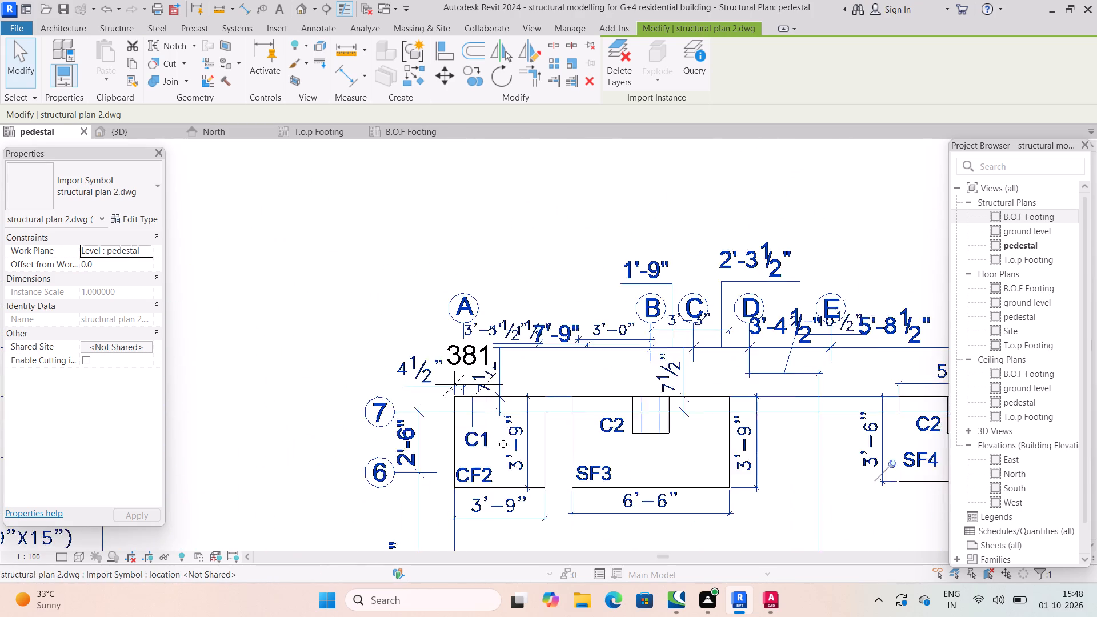
scroll(503, 444, "up", 2)
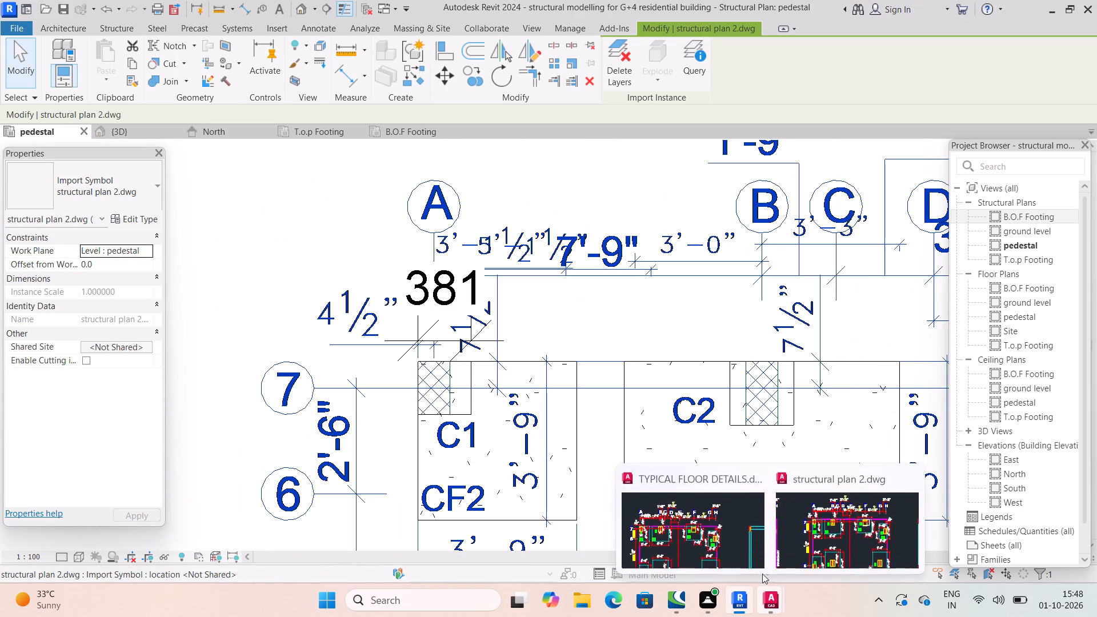
Switch to TYPICAL FLOOR DETAILS.dwg in AutoCAD and read the pedestal sizes in the isolated footing schedule.
left_click(720, 550)
middle_click_drag(375, 406, 625, 235)
scroll(385, 402, "down", 2)
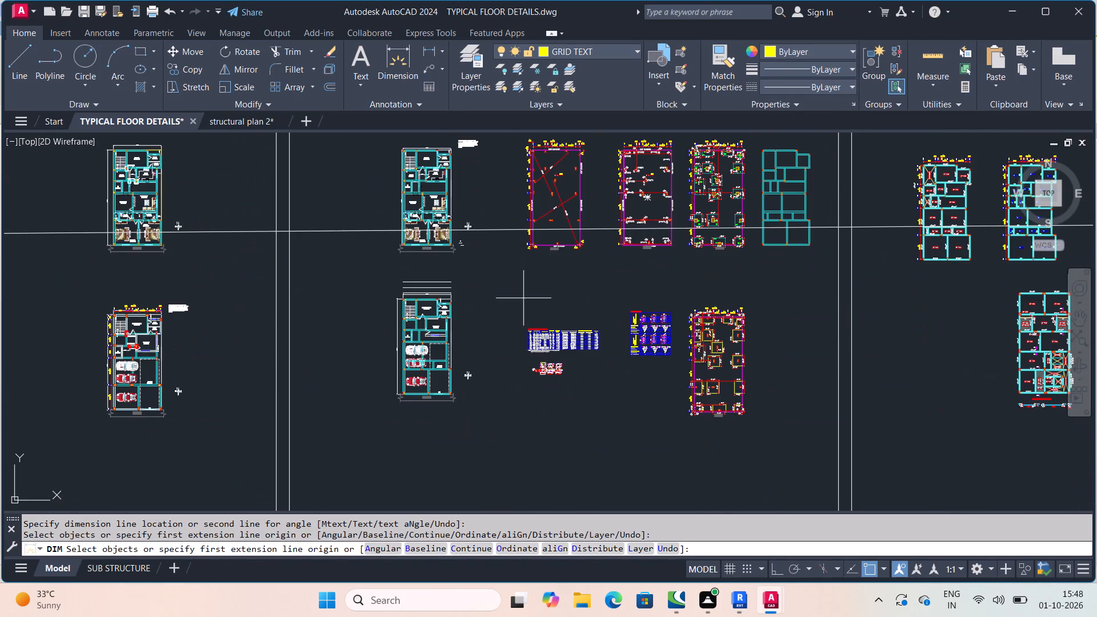
scroll(490, 316, "up", 2)
scroll(658, 386, "up", 3)
scroll(606, 342, "up", 4)
scroll(572, 330, "down", 4)
middle_click(572, 330)
scroll(636, 315, "up", 2)
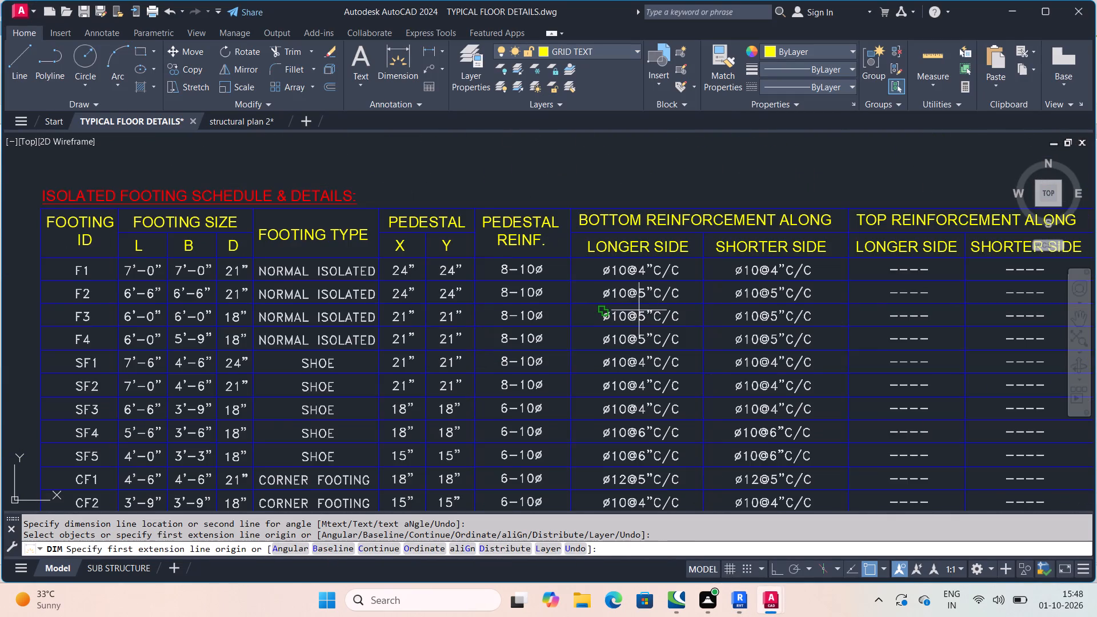
middle_click_drag(637, 311, 473, 311)
scroll(502, 316, "down", 1)
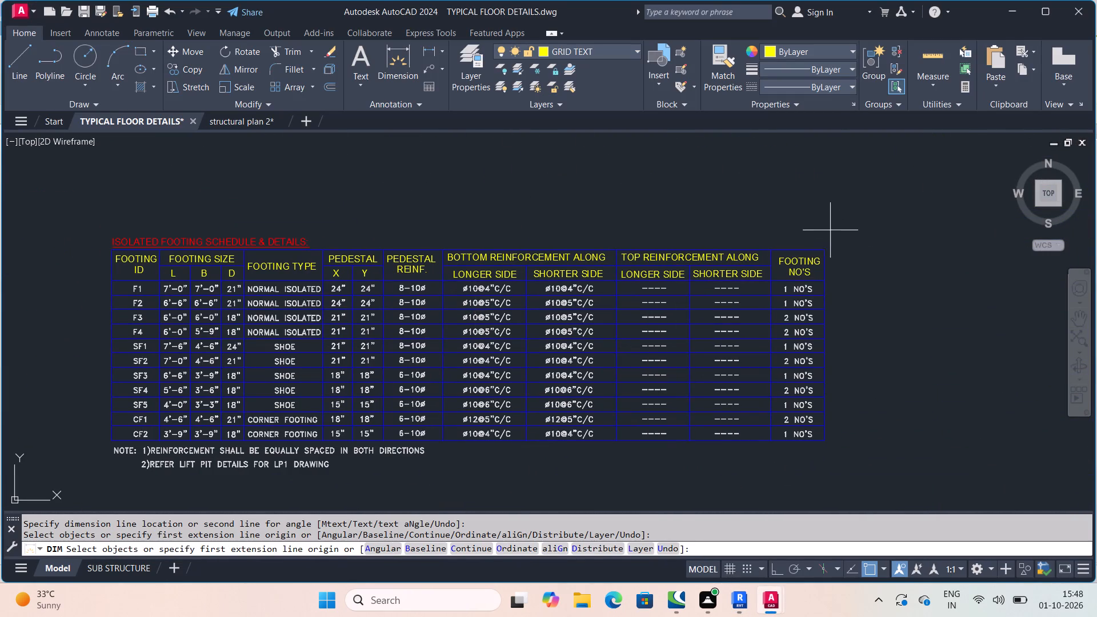
Examine the column layout plan in TYPICAL FLOOR DETAILS.dwg for column sizes and grid offsets near grids A, B and 7.
scroll(734, 204, "down", 1)
middle_click_drag(734, 204, 690, 272)
scroll(650, 302, "down", 1)
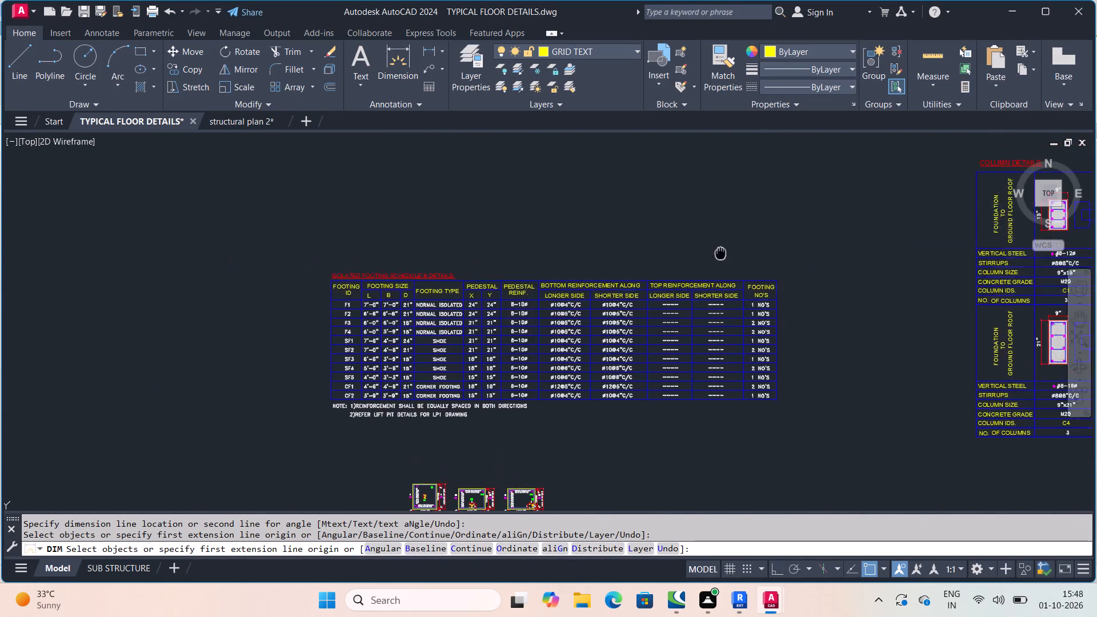
middle_click_drag(690, 272, 546, 456)
scroll(770, 247, "down", 2)
middle_click_drag(770, 247, 608, 414)
middle_click_drag(674, 294, 648, 373)
scroll(660, 315, "down", 1)
scroll(619, 327, "up", 7)
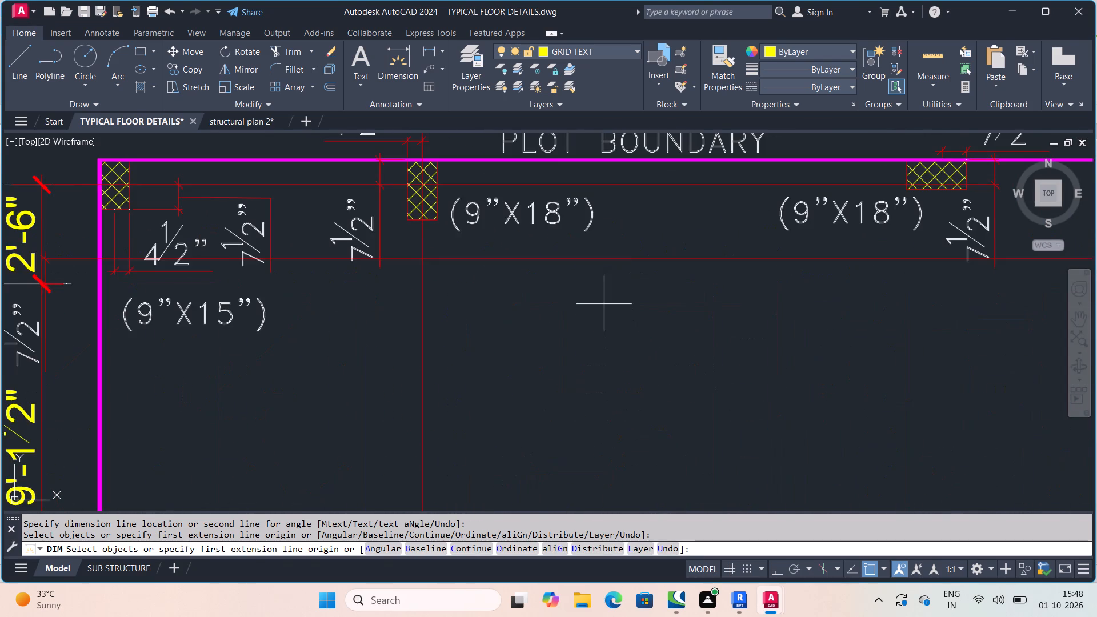
scroll(584, 267, "down", 4)
scroll(591, 278, "up", 3)
scroll(589, 271, "down", 2)
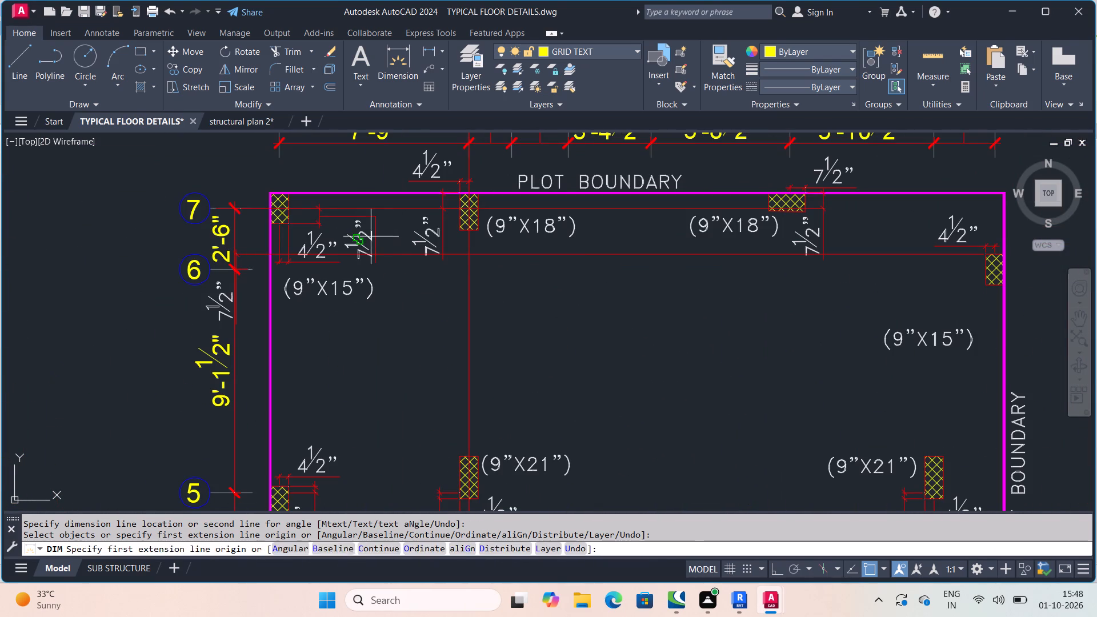
scroll(672, 302, "down", 4)
middle_click_drag(672, 302, 619, 279)
middle_click_drag(691, 368, 473, 0)
middle_click_drag(483, 29, 561, 184)
scroll(548, 153, "down", 1)
middle_click_drag(543, 177, 594, 328)
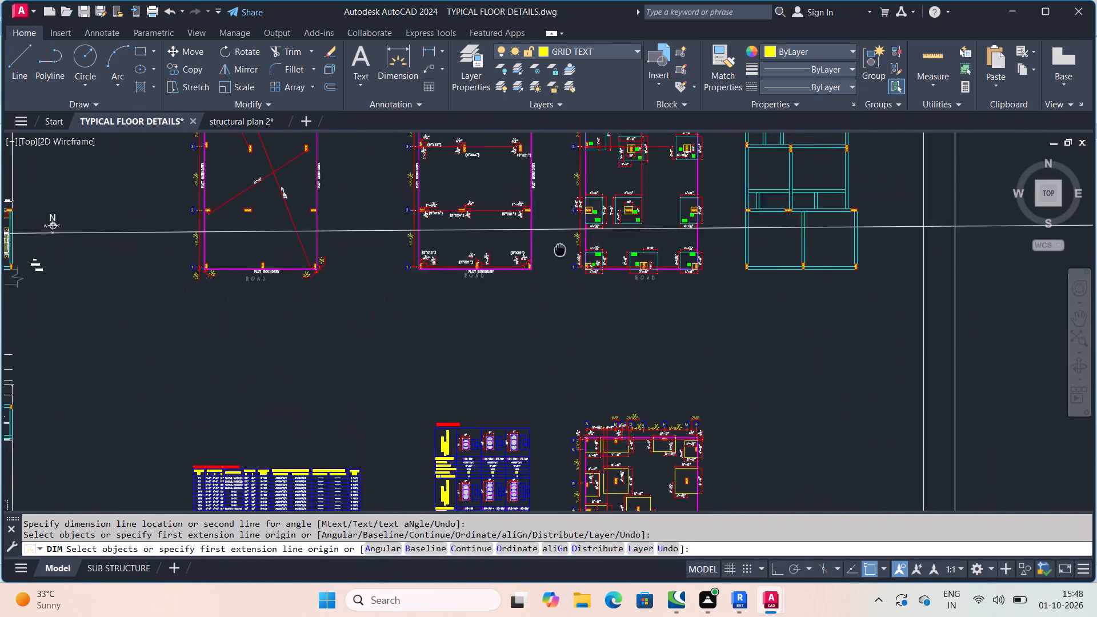
middle_click_drag(594, 328, 620, 390)
scroll(489, 222, "up", 3)
middle_click_drag(488, 194, 518, 330)
scroll(518, 330, "up", 4)
middle_click_drag(518, 286, 610, 398)
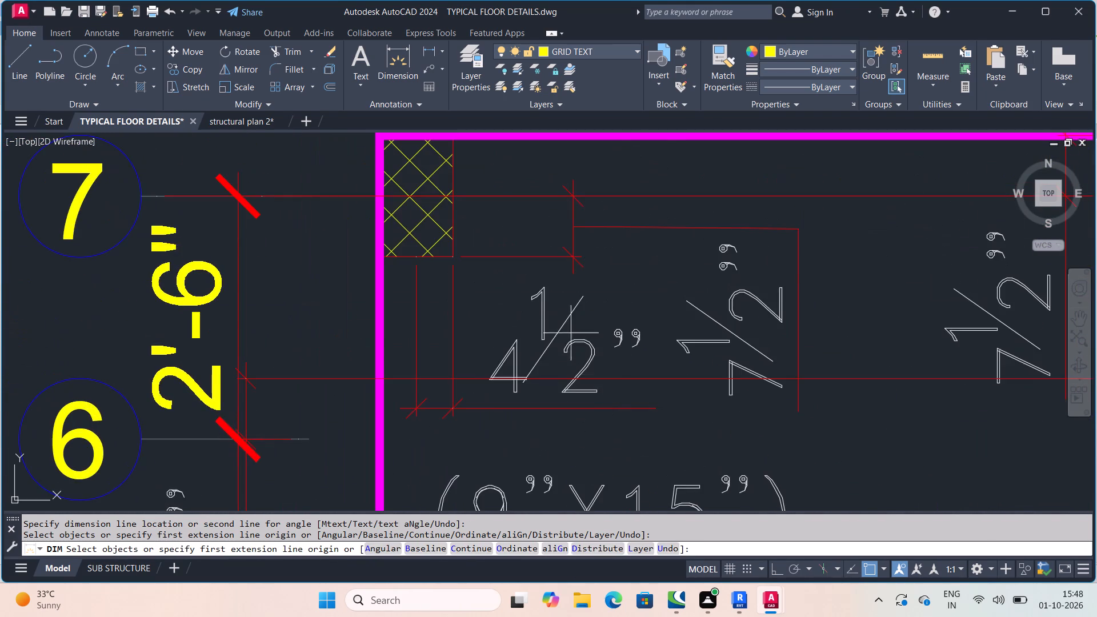
middle_click_drag(541, 298, 546, 304)
scroll(541, 298, "down", 2)
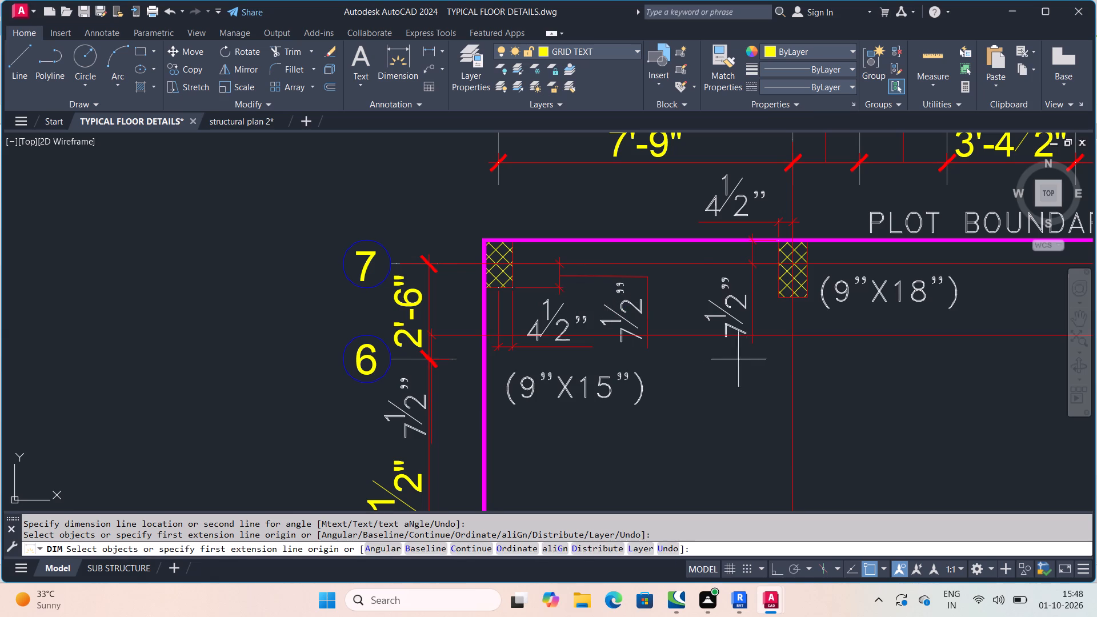
middle_click_drag(731, 359, 639, 318)
scroll(711, 354, "down", 1)
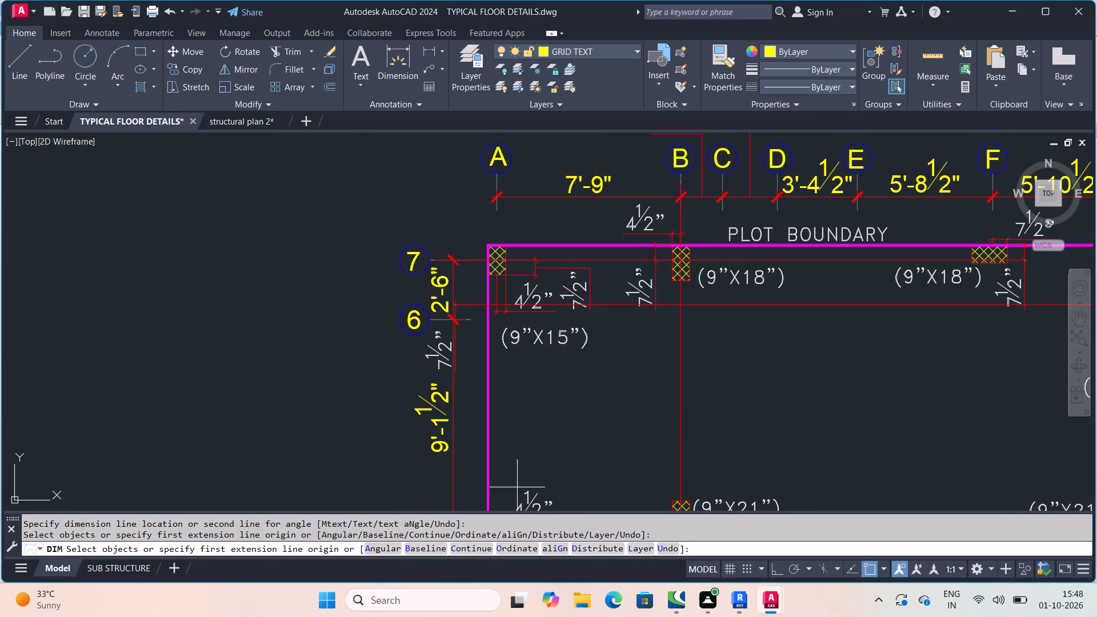
Back in Revit's pedestal plan, deselect the imported drawing and examine the C1 and C2 column outlines on footings CF2 and SF3.
left_click(733, 538)
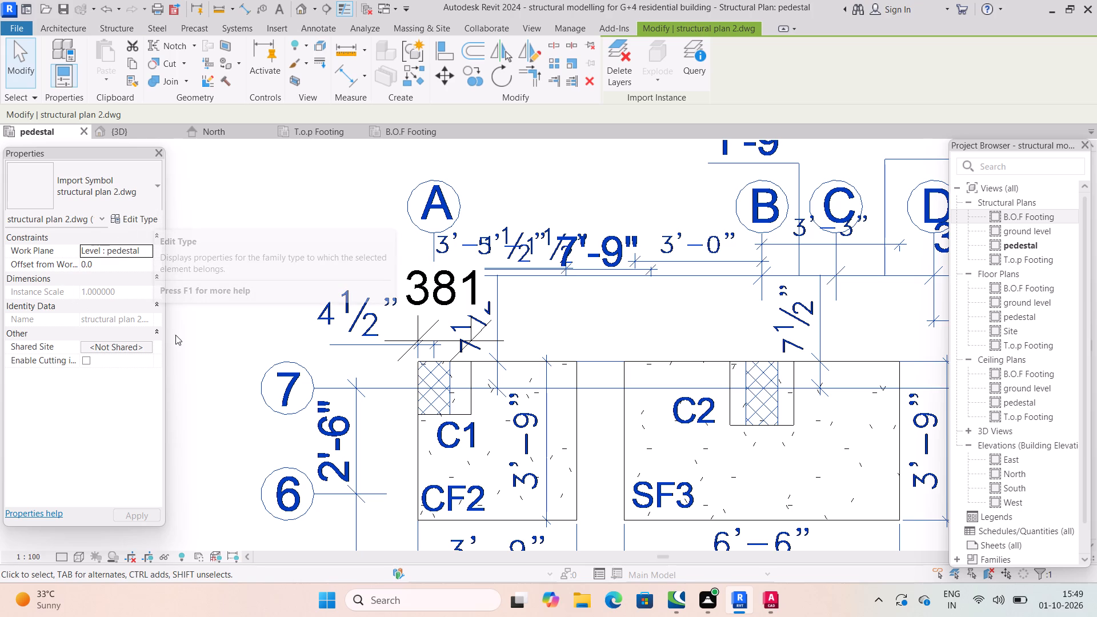
scroll(164, 335, "up", 2)
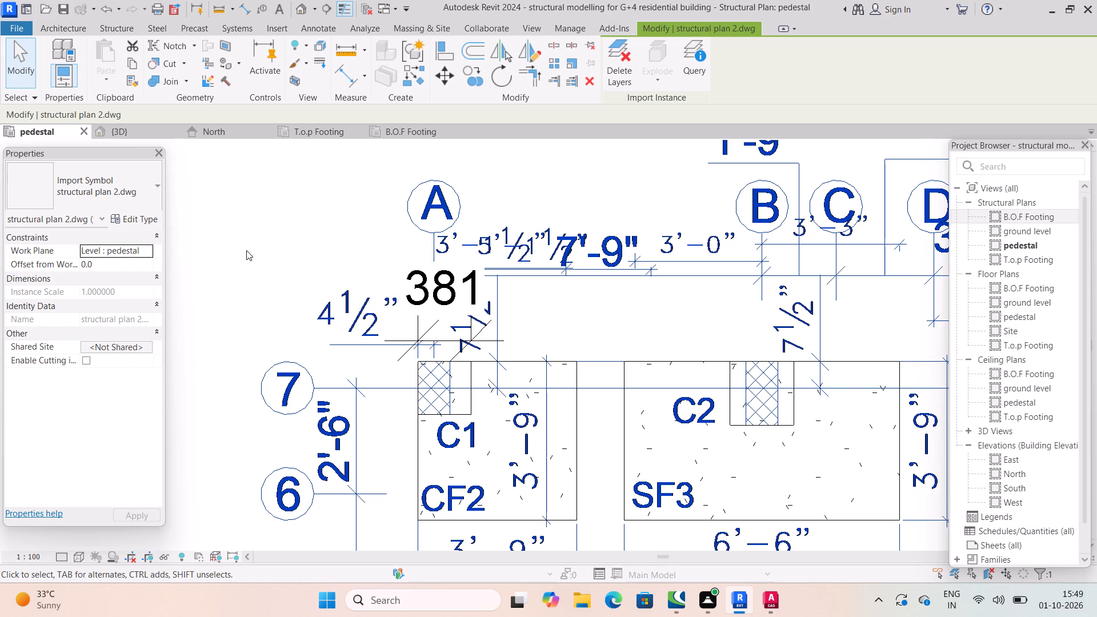
scroll(407, 271, "down", 1)
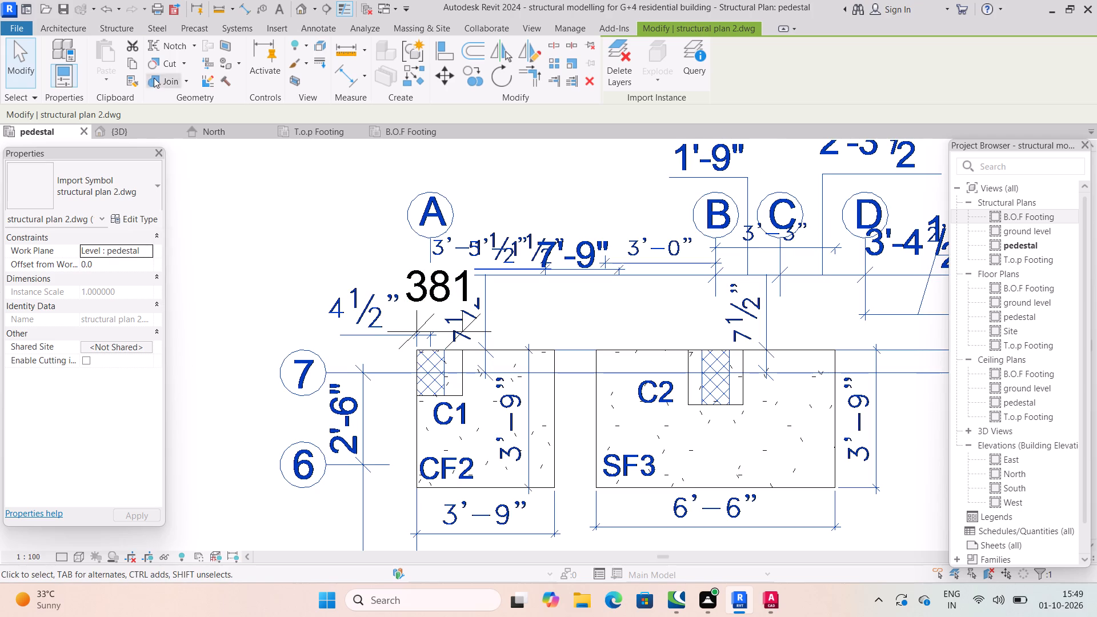
scroll(471, 368, "up", 3)
scroll(563, 324, "up", 1)
scroll(563, 324, "down", 4)
left_click(608, 293)
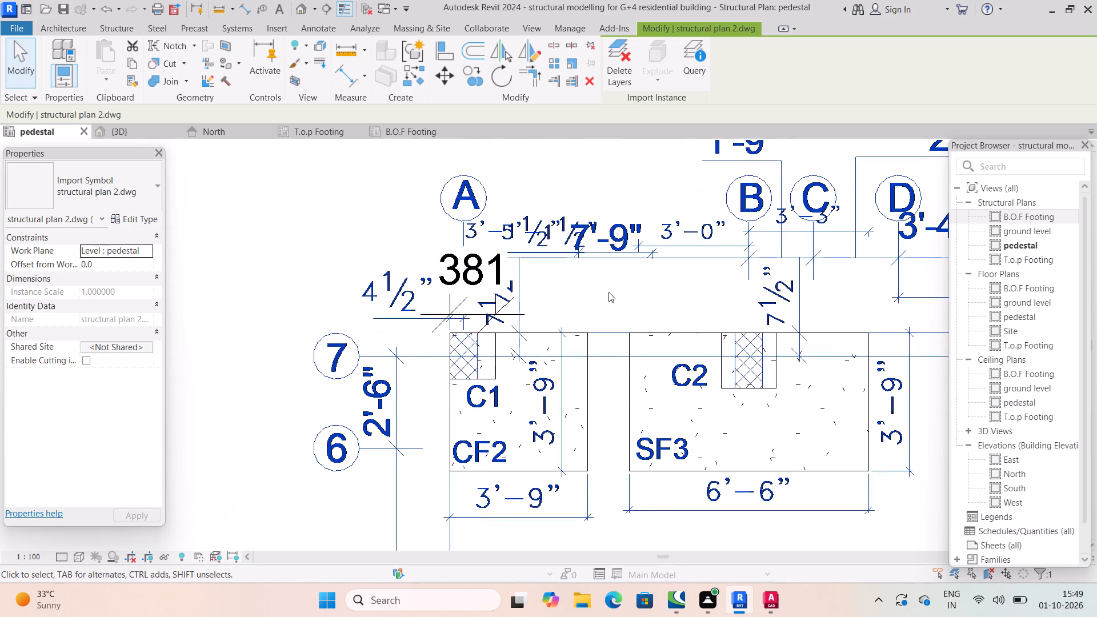
scroll(472, 346, "up", 6)
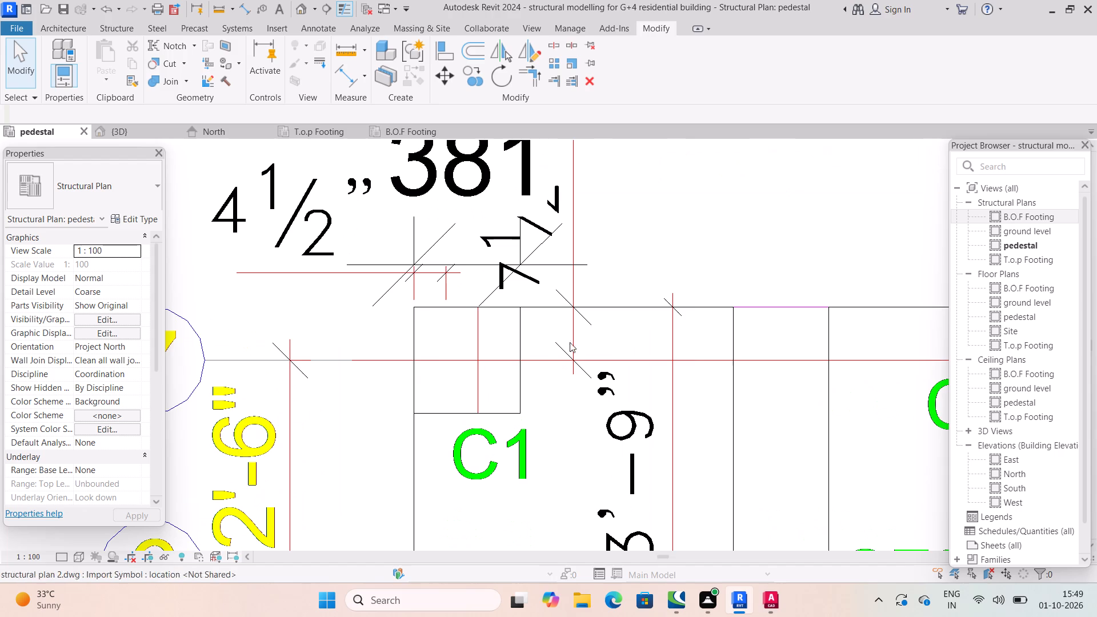
scroll(656, 269, "down", 2)
scroll(703, 265, "down", 5)
middle_click_drag(722, 301, 626, 299)
scroll(711, 303, "down", 1)
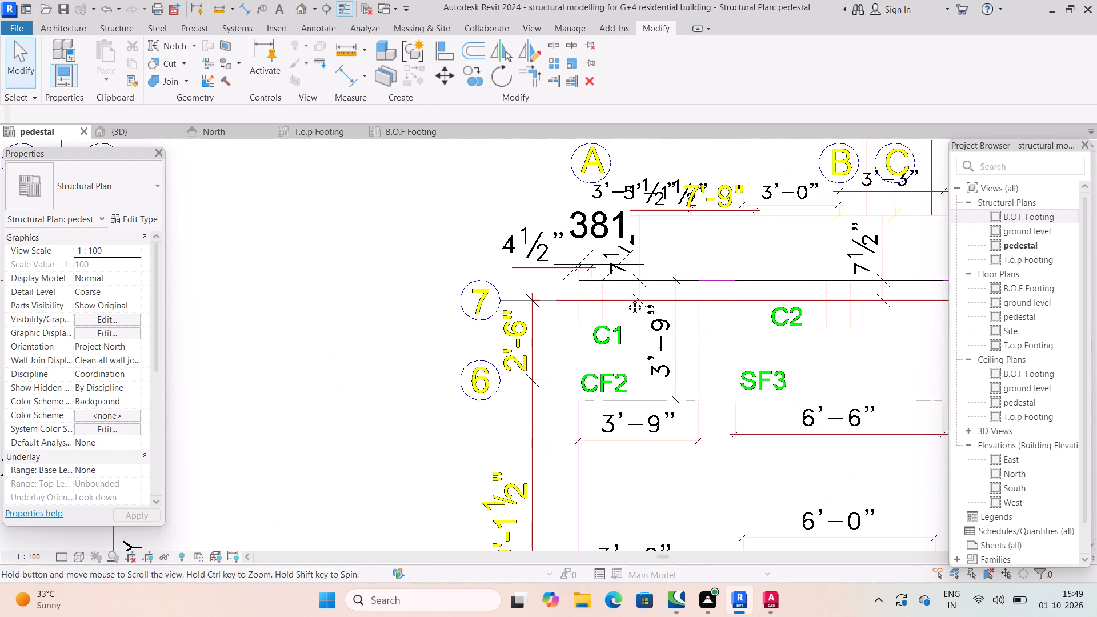
scroll(626, 299, "down", 1)
middle_click_drag(626, 299, 616, 293)
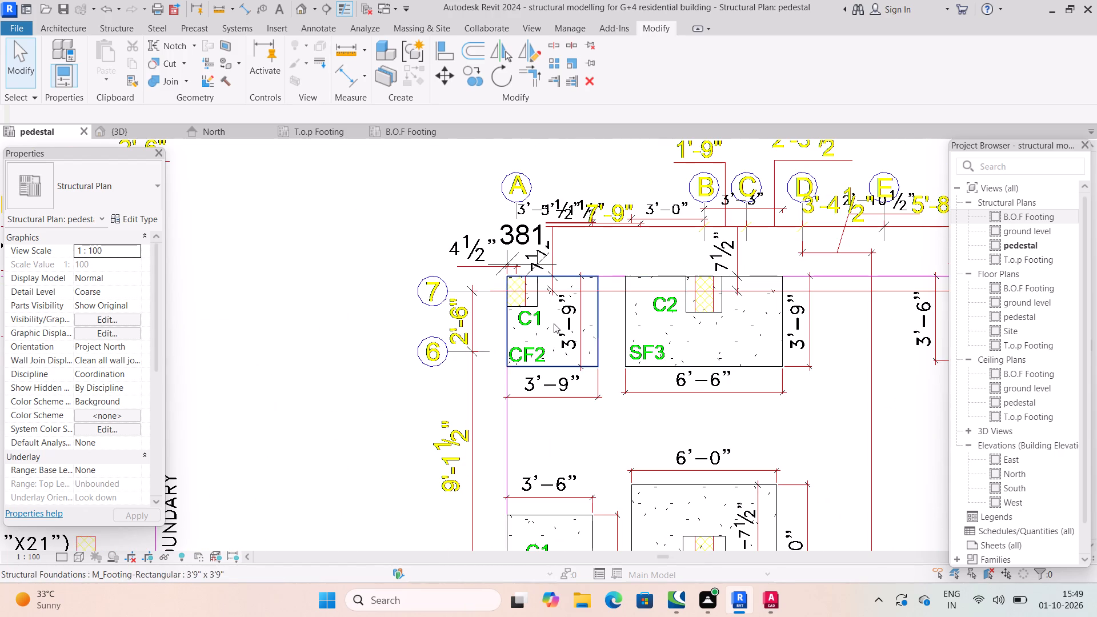
scroll(570, 307, "up", 3)
scroll(465, 285, "up", 2)
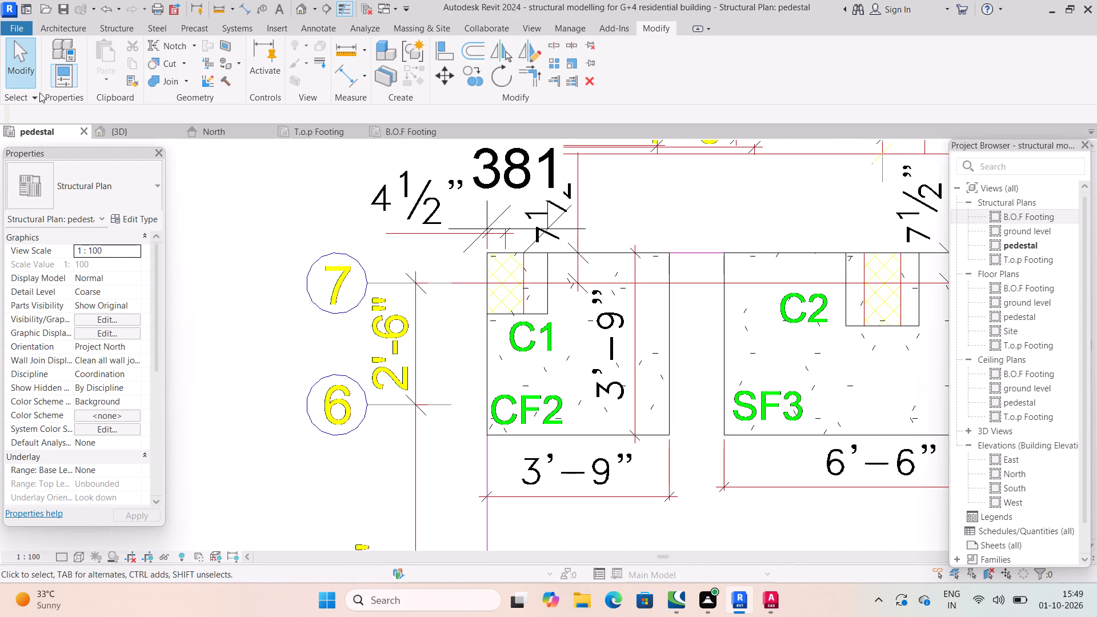
Start a vertical structural column using the M_Concrete-Rectangular-Column 24" X 24" type.
left_click(71, 26)
left_click(117, 28)
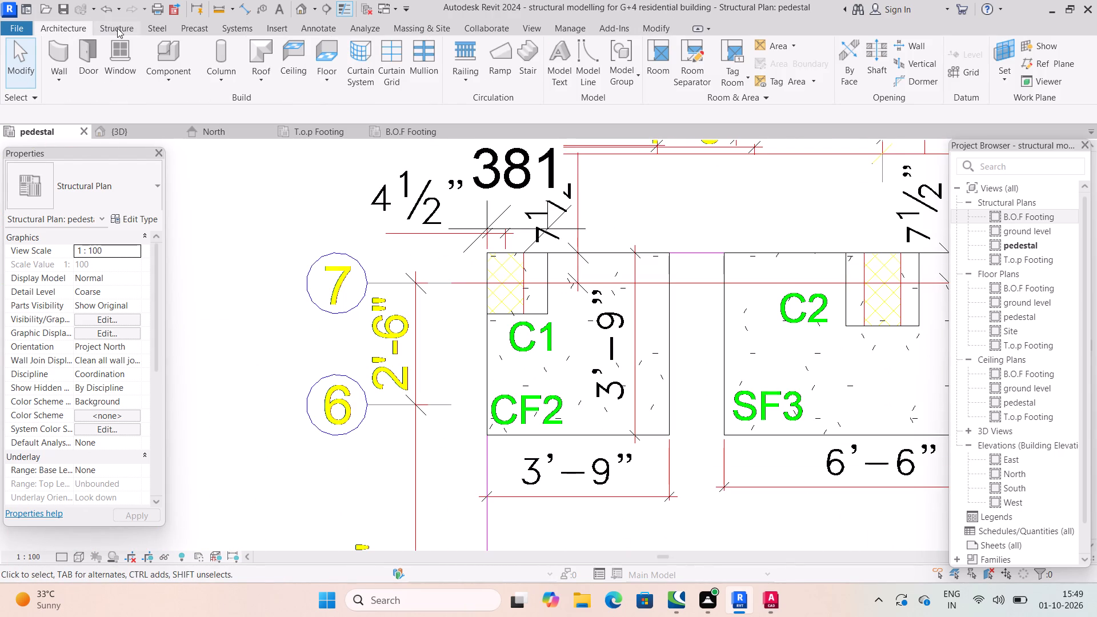
left_click(122, 56)
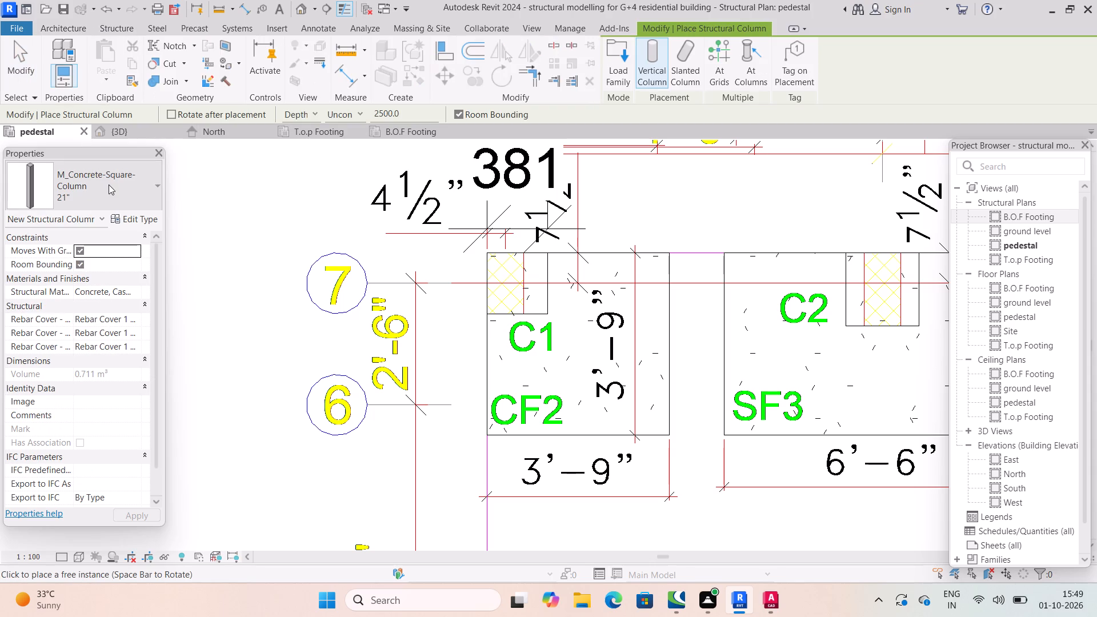
left_click(122, 180)
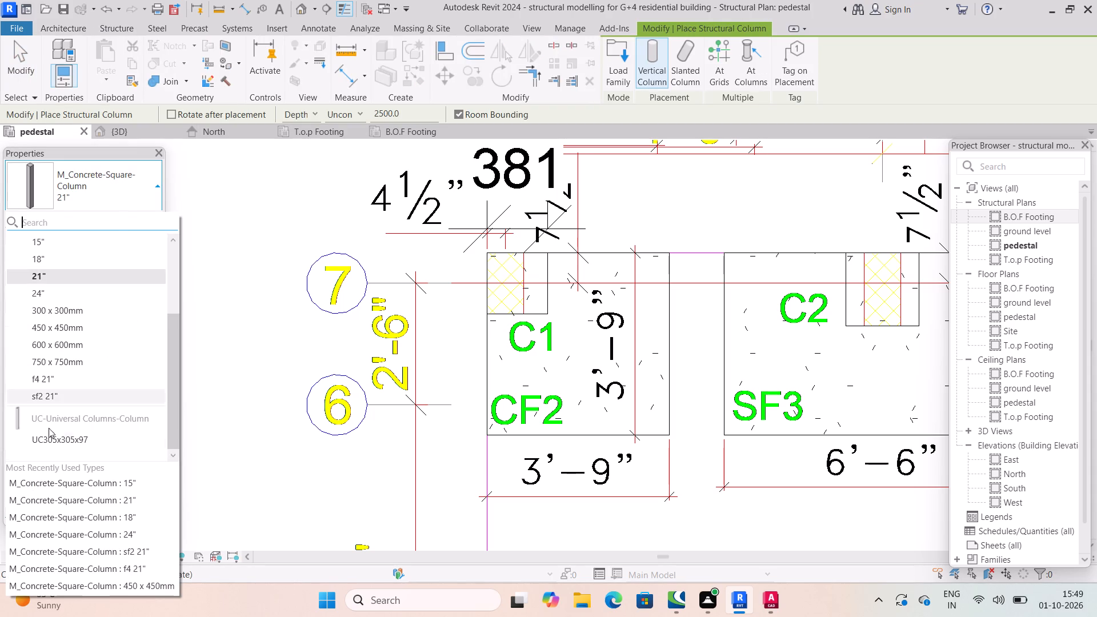
scroll(68, 352, "down", 5)
scroll(68, 352, "up", 6)
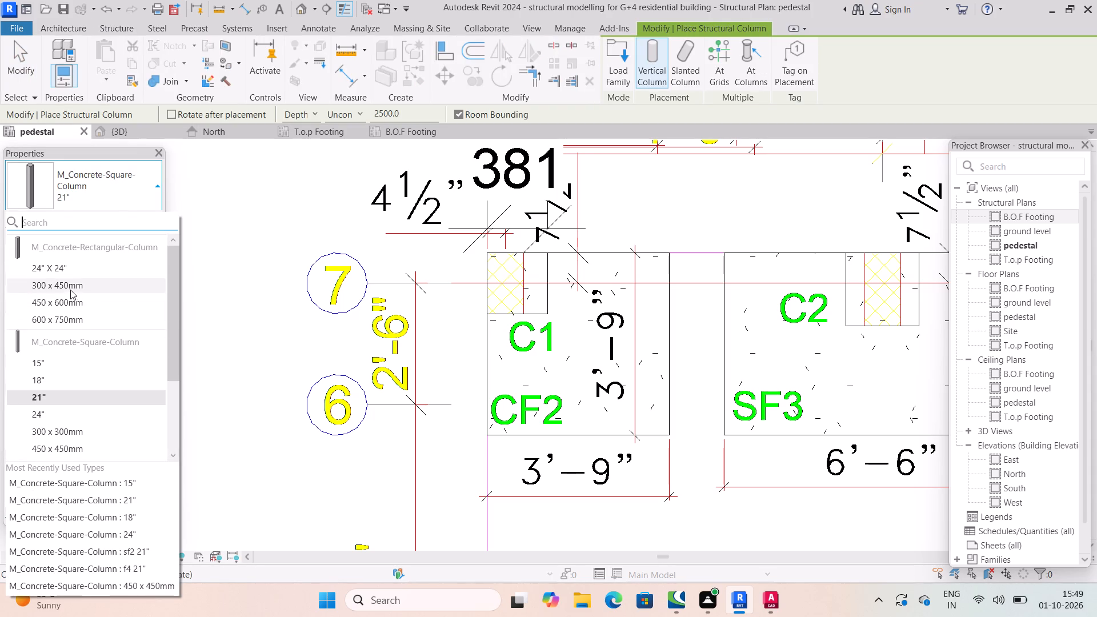
left_click(81, 269)
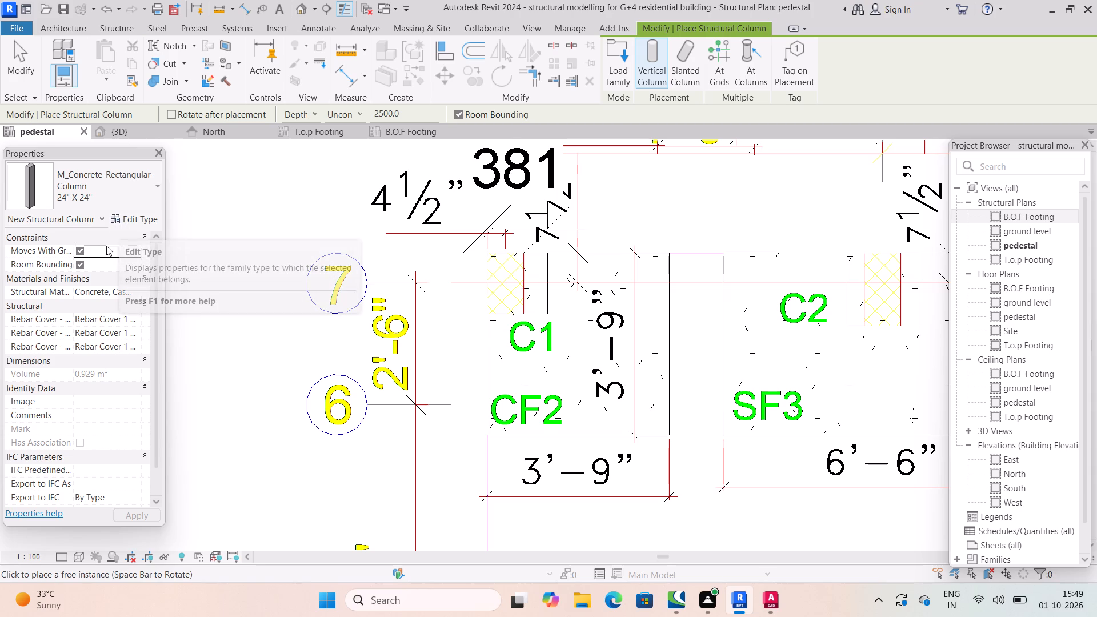
Check the C1 column size in AutoCAD's TYPICAL FLOOR DETAILS.dwg, and set the rectangular column type's b to 15" and h to 9".
left_click(126, 217)
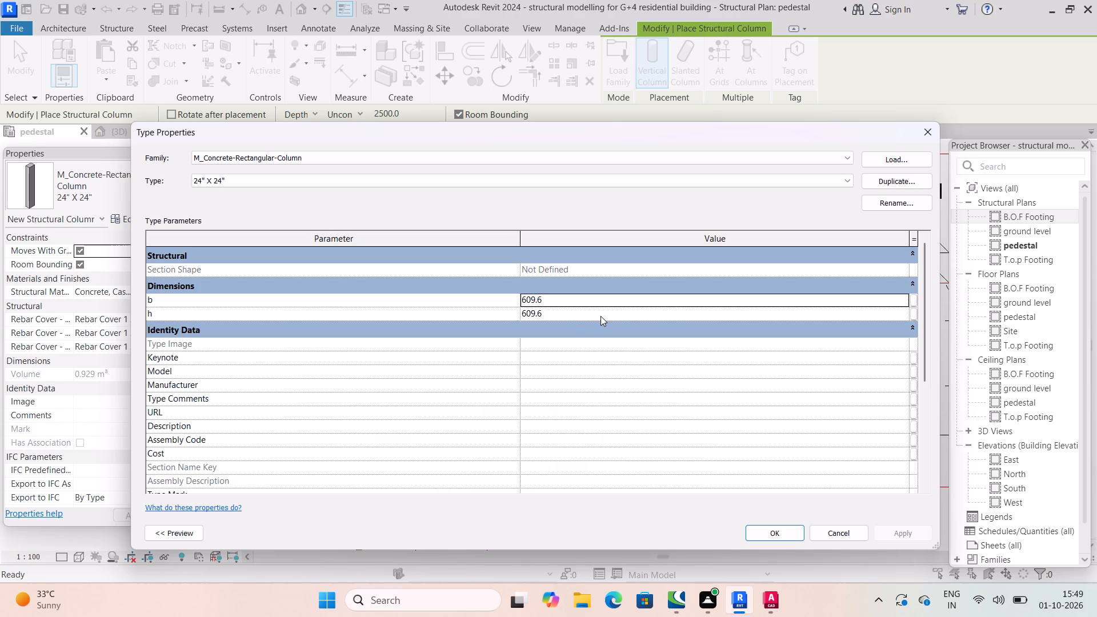
left_click(722, 530)
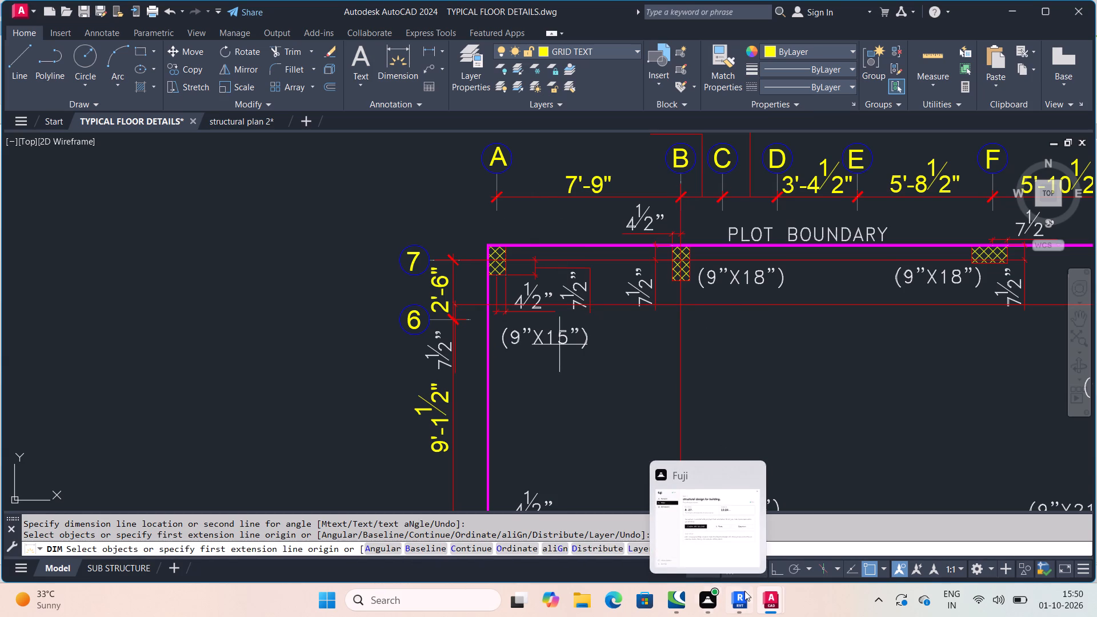
left_click(730, 540)
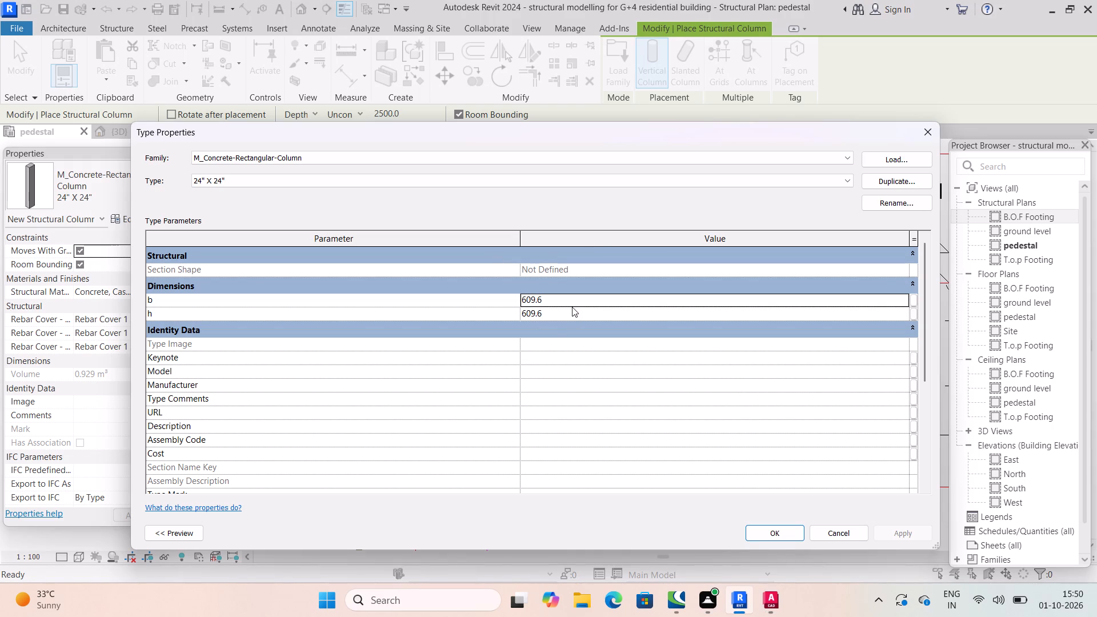
left_click(572, 300)
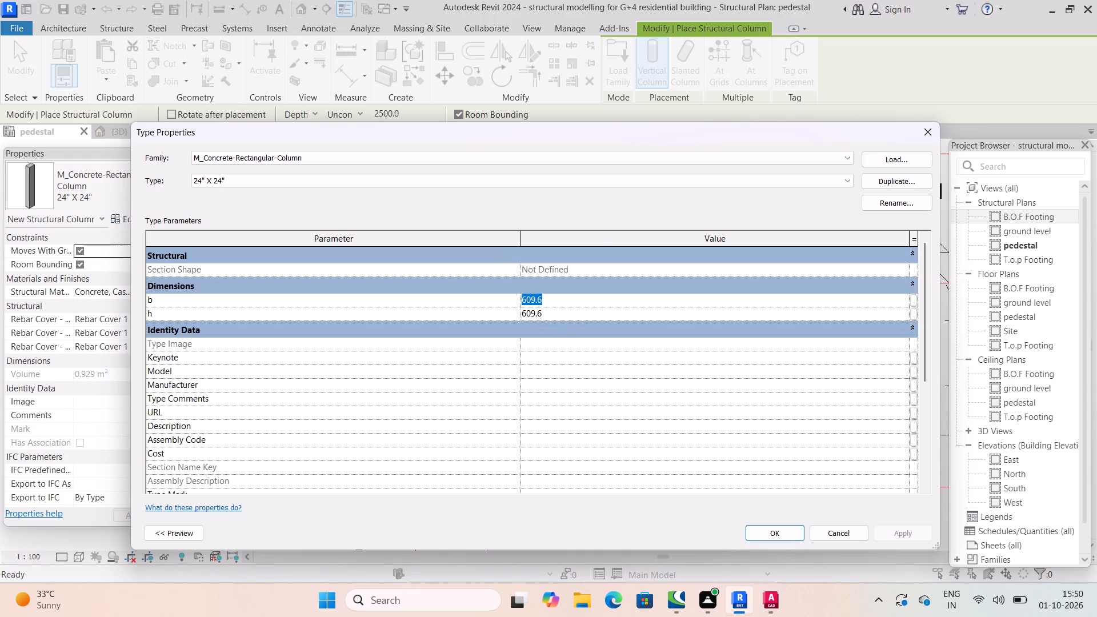
type("15\"")
key("Return")
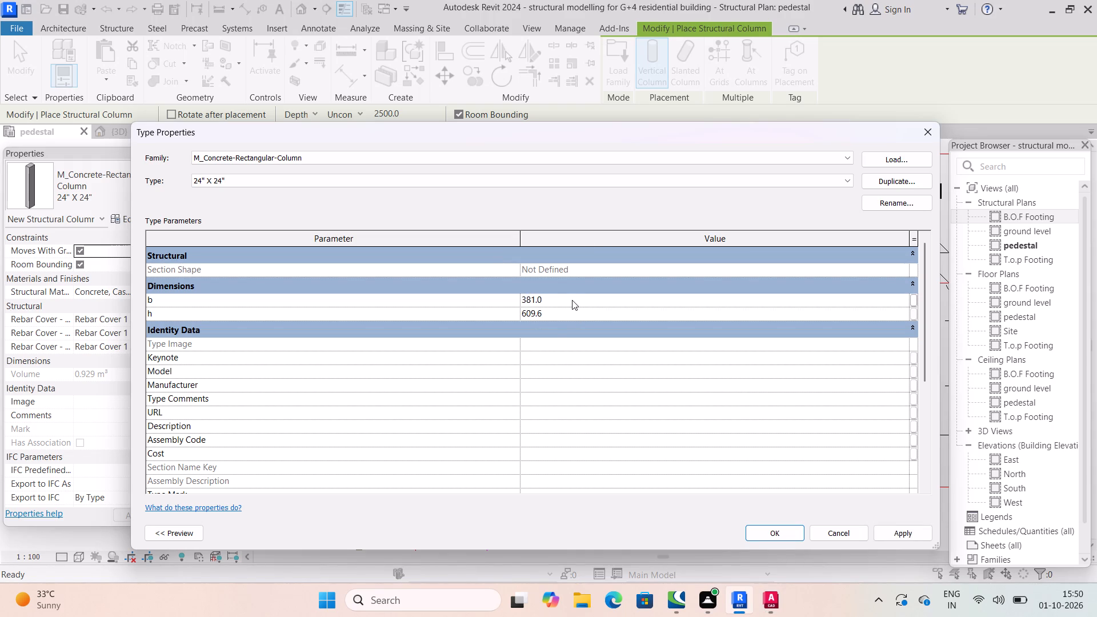
left_click(571, 312)
type("9\"")
key("Return")
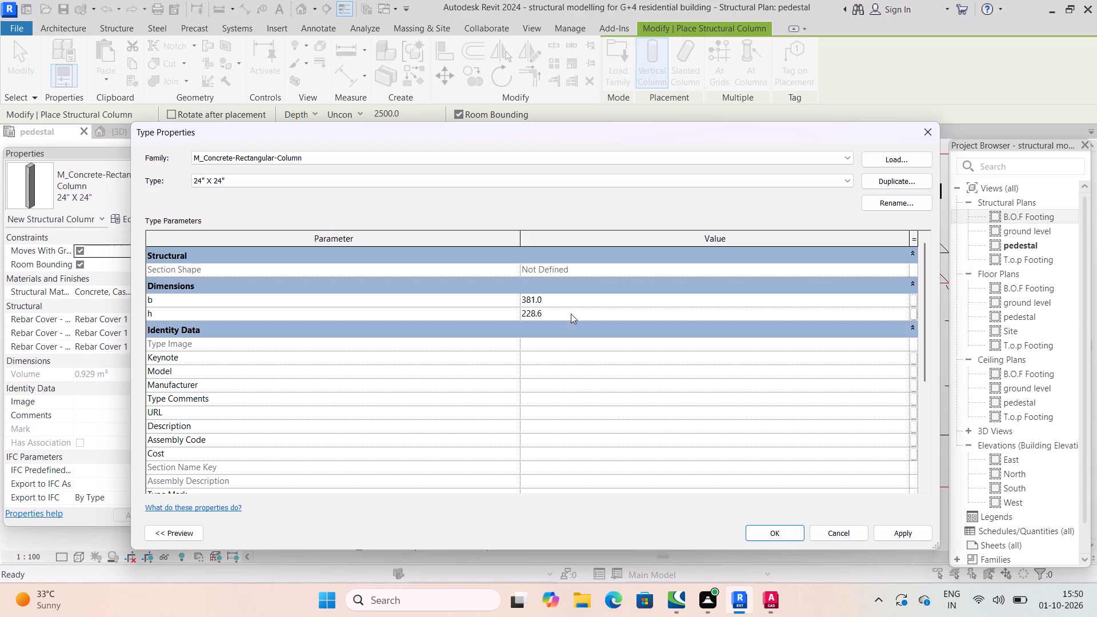
left_click(918, 535)
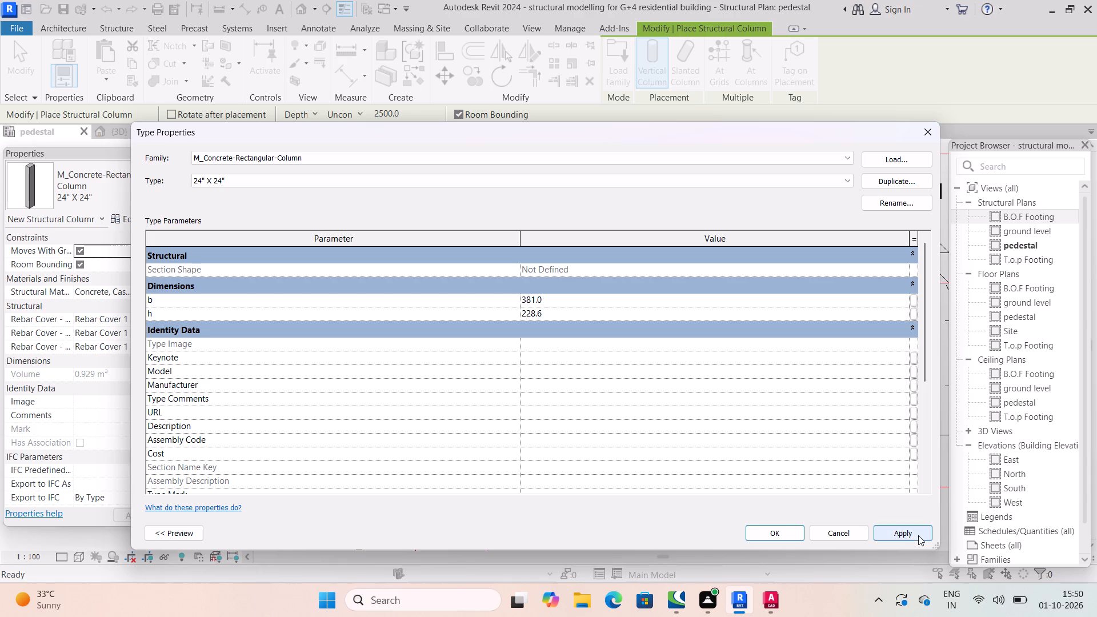
left_click(768, 532)
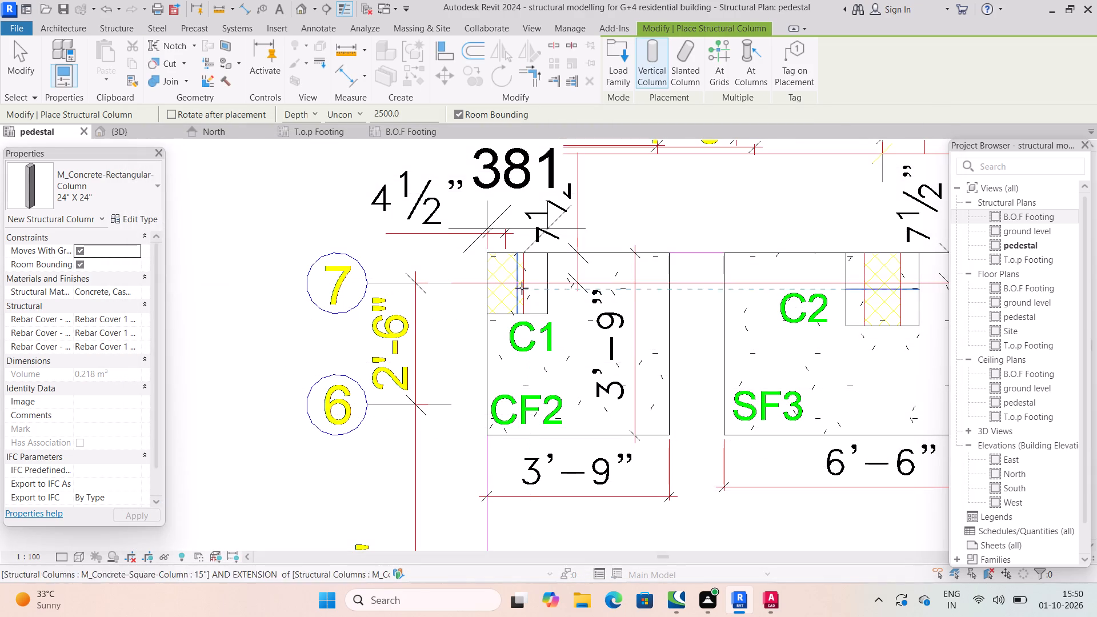
Place the rectangular column over the C1 pedestal on footing CF2 and rotate it 90 degrees to match the hatched outline.
left_click(515, 283)
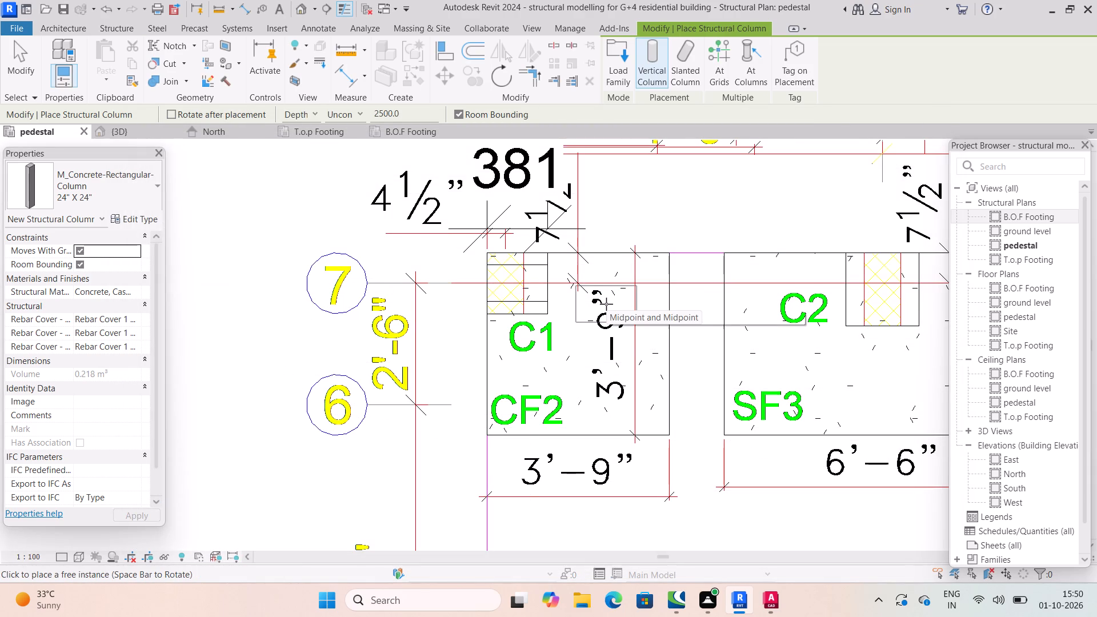
key("Escape")
key("Escape")
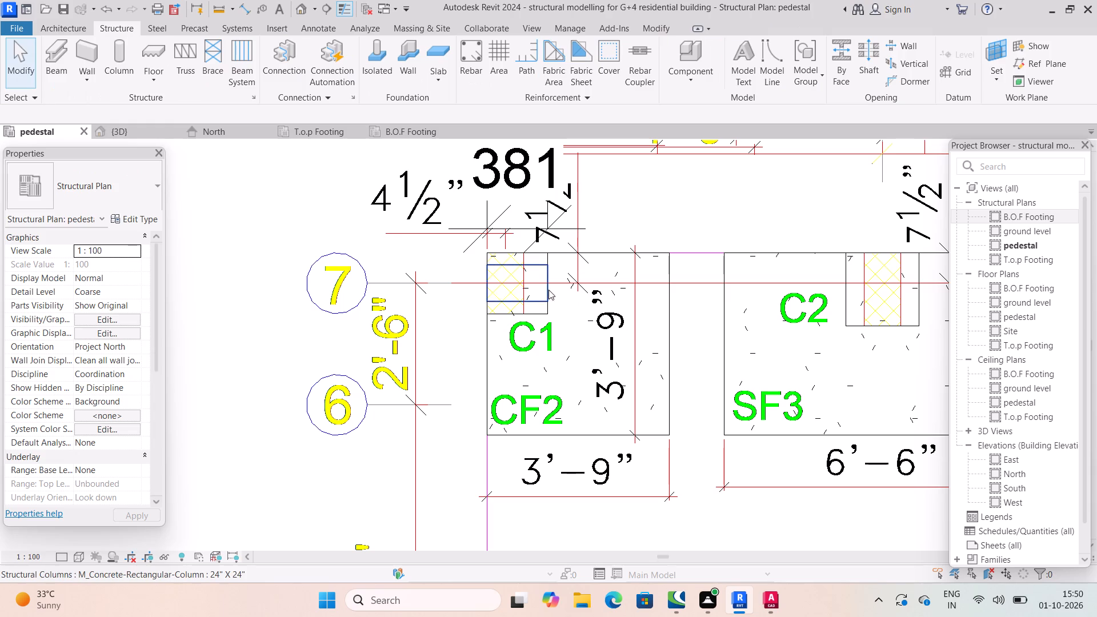
left_click(545, 287)
key("space")
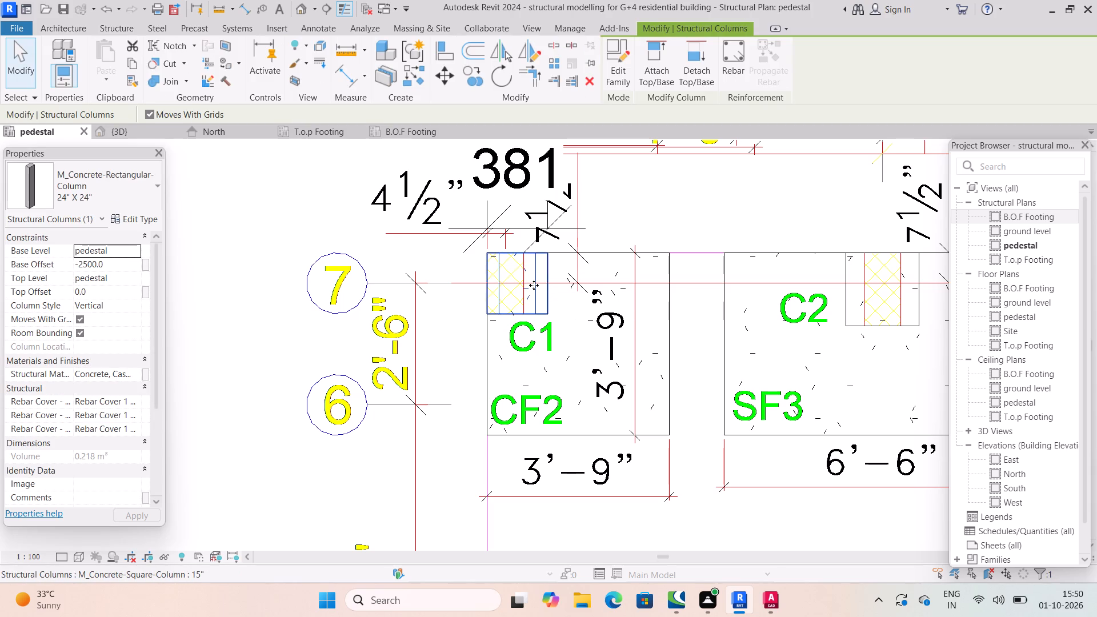
left_click(534, 285)
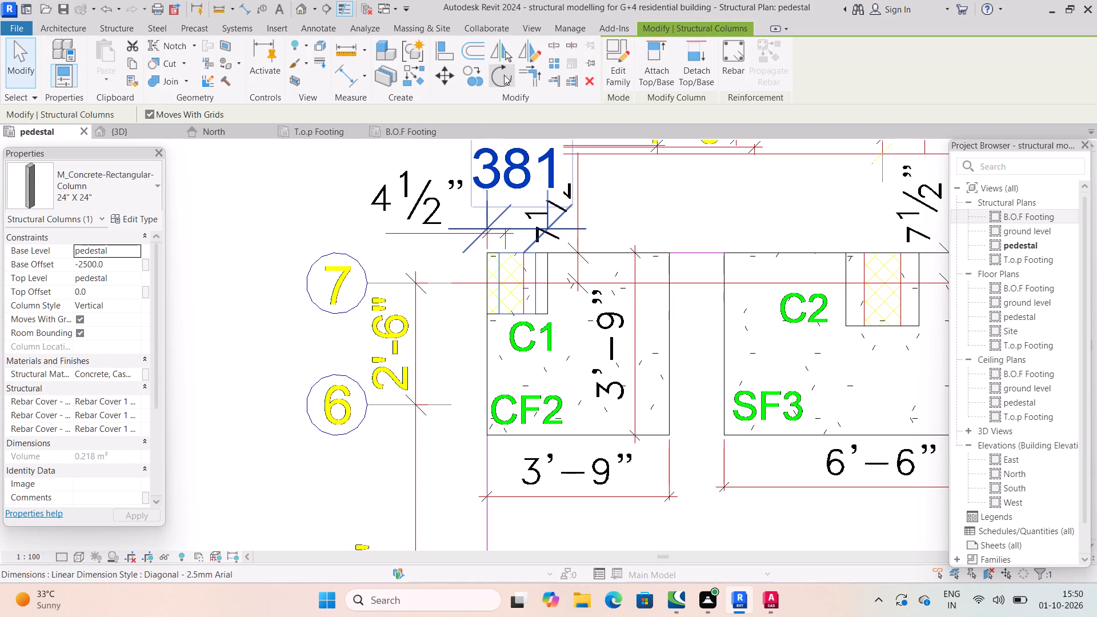
Align the rectangular column's left face with the left edge of footing CF2.
left_click(444, 55)
scroll(491, 276, "up", 3)
left_click(484, 274)
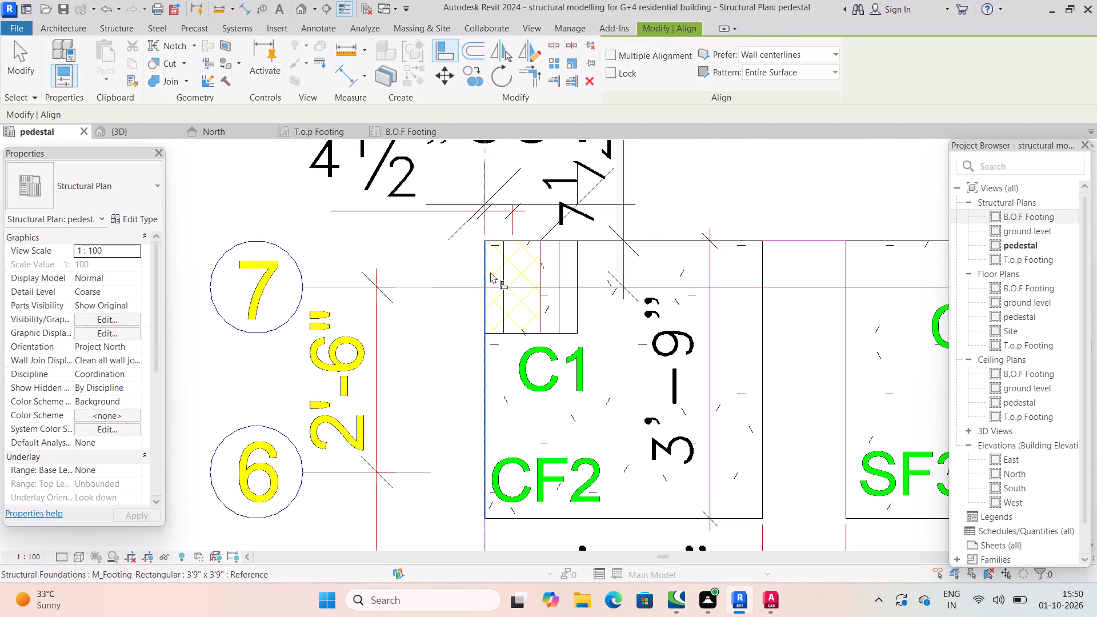
left_click(505, 273)
scroll(531, 323, "up", 5)
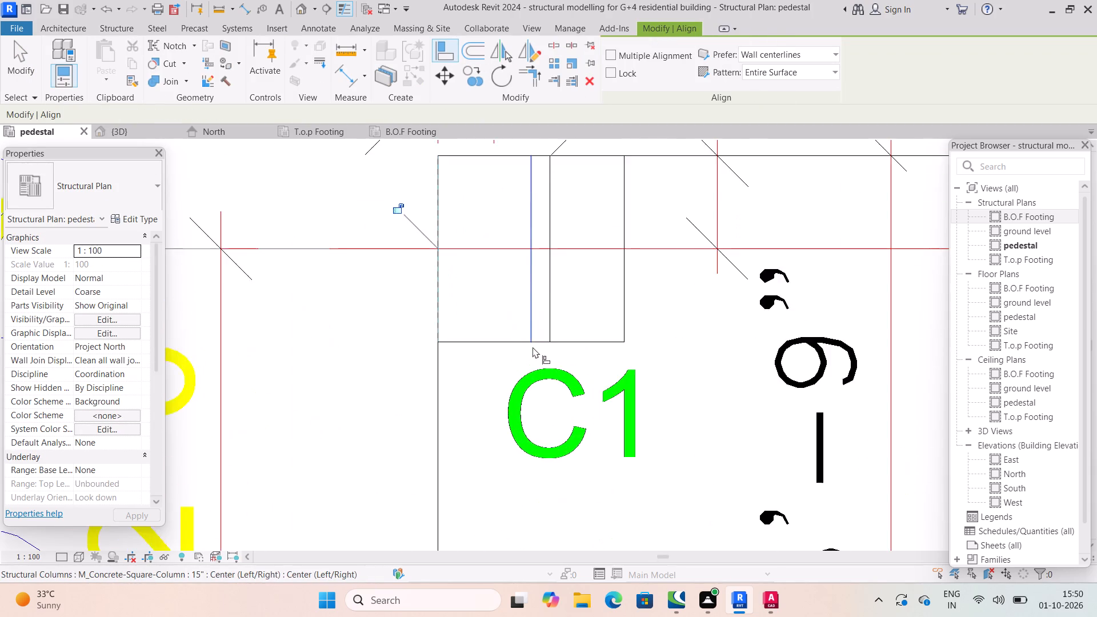
scroll(533, 347, "up", 8)
scroll(570, 335, "down", 10)
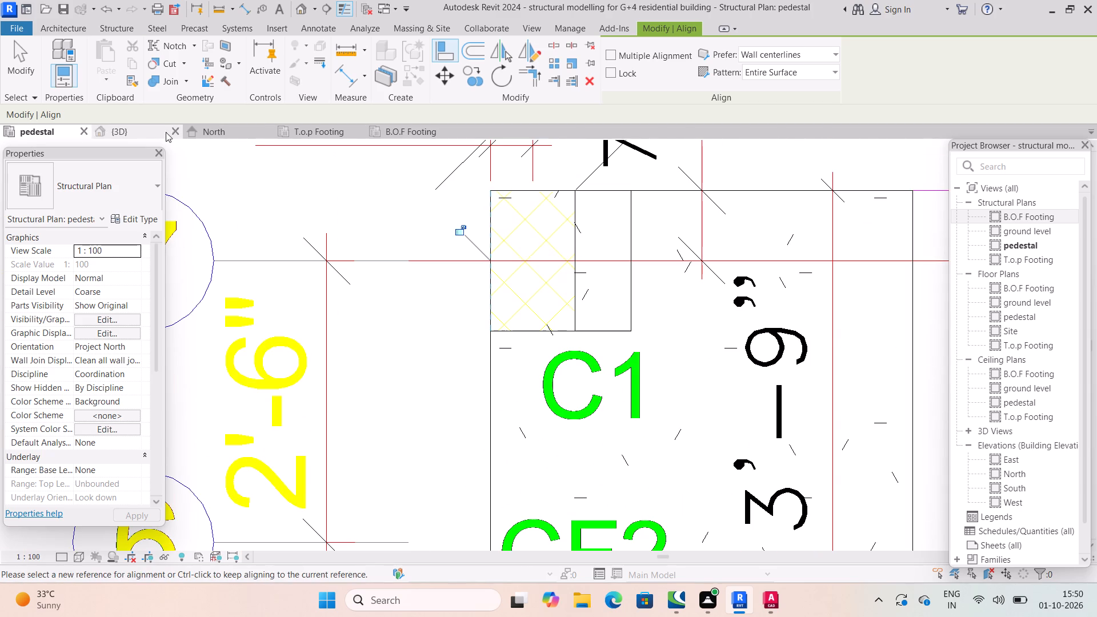
Examine the new rectangular column's vertical extent against the C1 pedestal and footing in the 3D view.
left_click(135, 128)
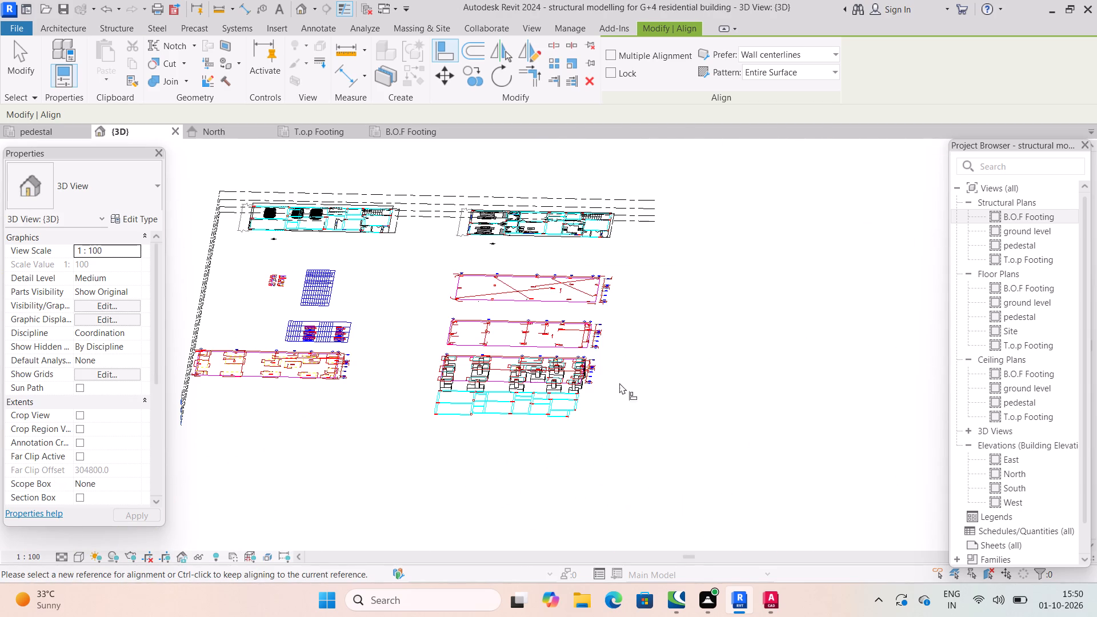
middle_click_drag(658, 420, 615, 310, "shift")
scroll(624, 397, "up", 1, "shift")
scroll(523, 302, "up", 7)
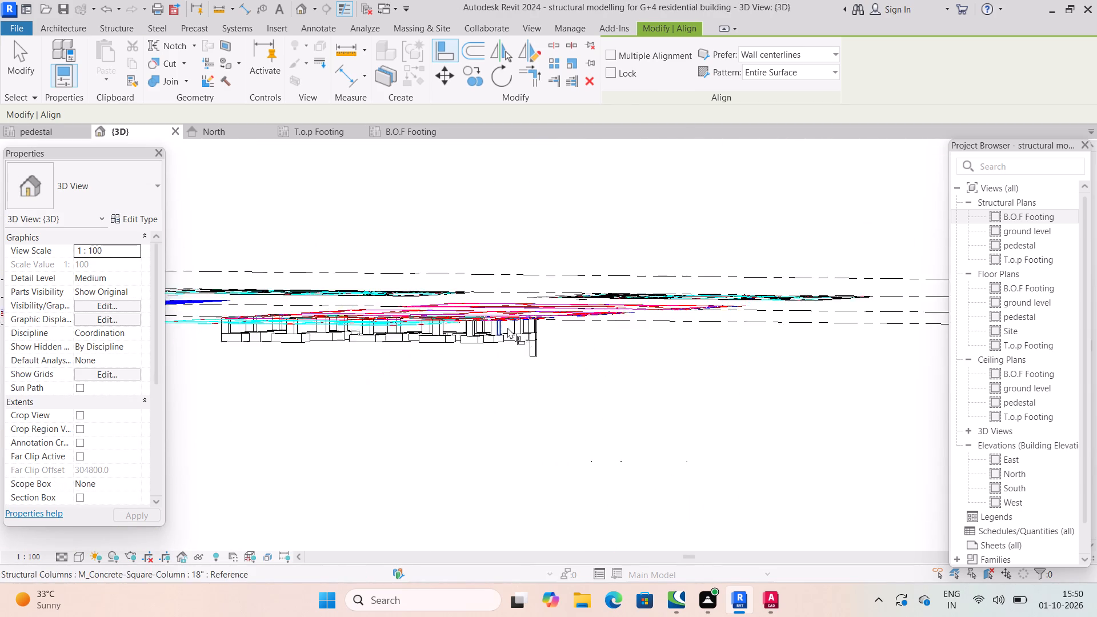
middle_click_drag(552, 359, 574, 424)
scroll(624, 419, "up", 4)
middle_click_drag(638, 438, 624, 454, "shift")
middle_click_drag(519, 498, 497, 445)
scroll(513, 446, "up", 3)
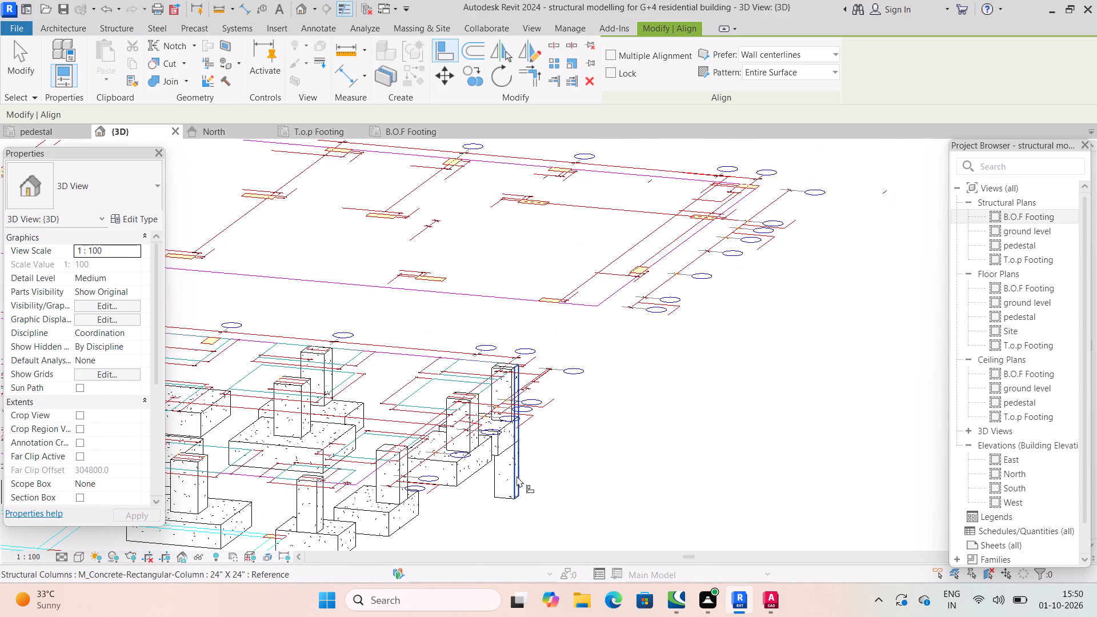
left_click(511, 476)
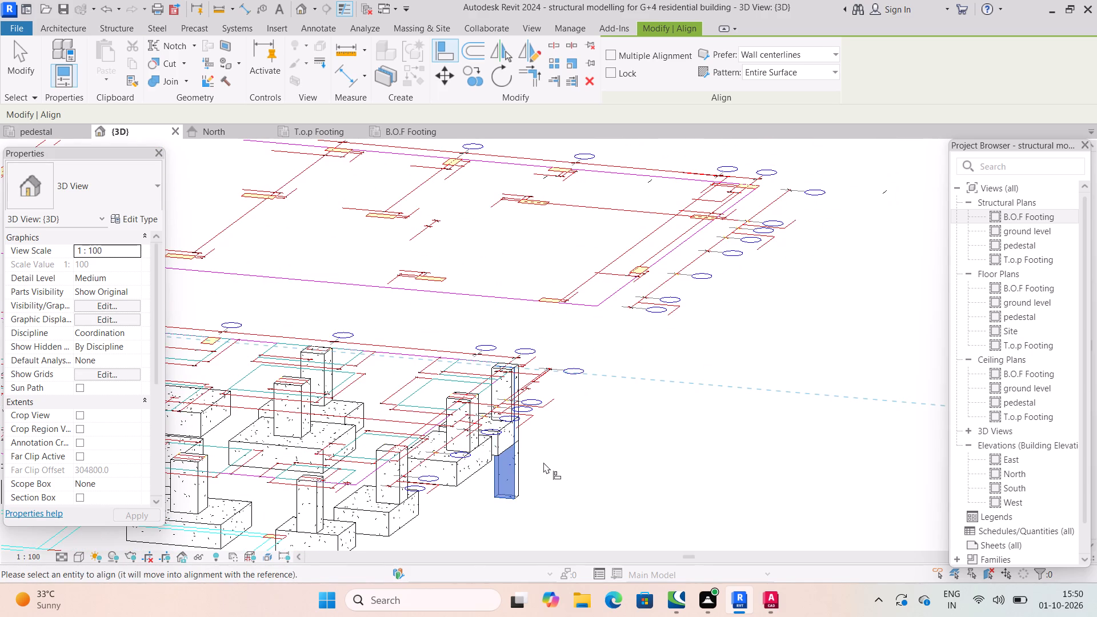
key("Escape")
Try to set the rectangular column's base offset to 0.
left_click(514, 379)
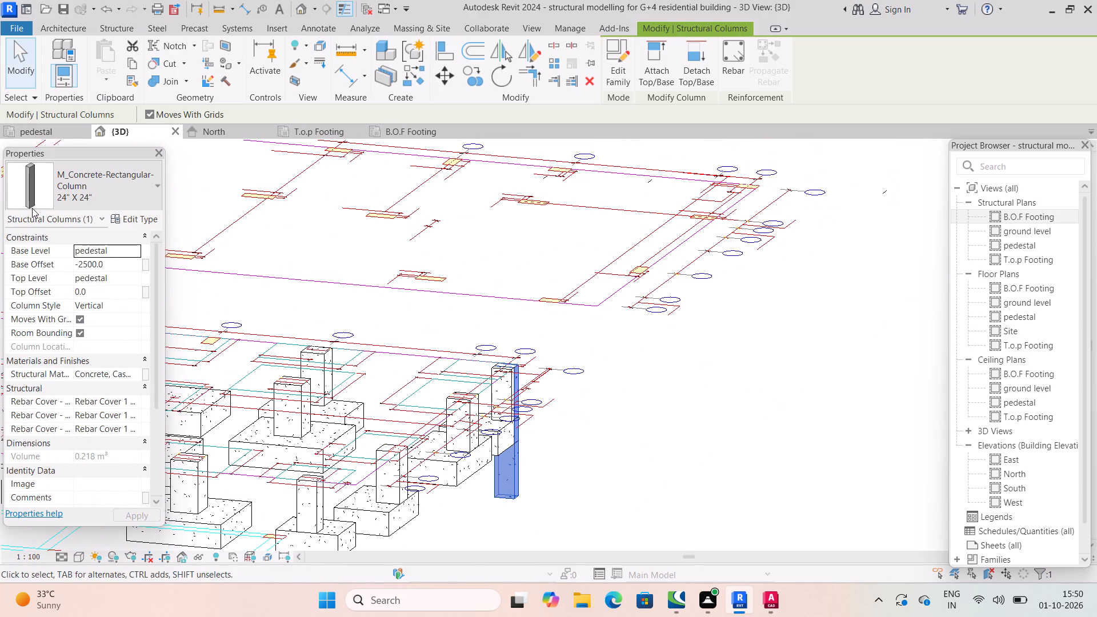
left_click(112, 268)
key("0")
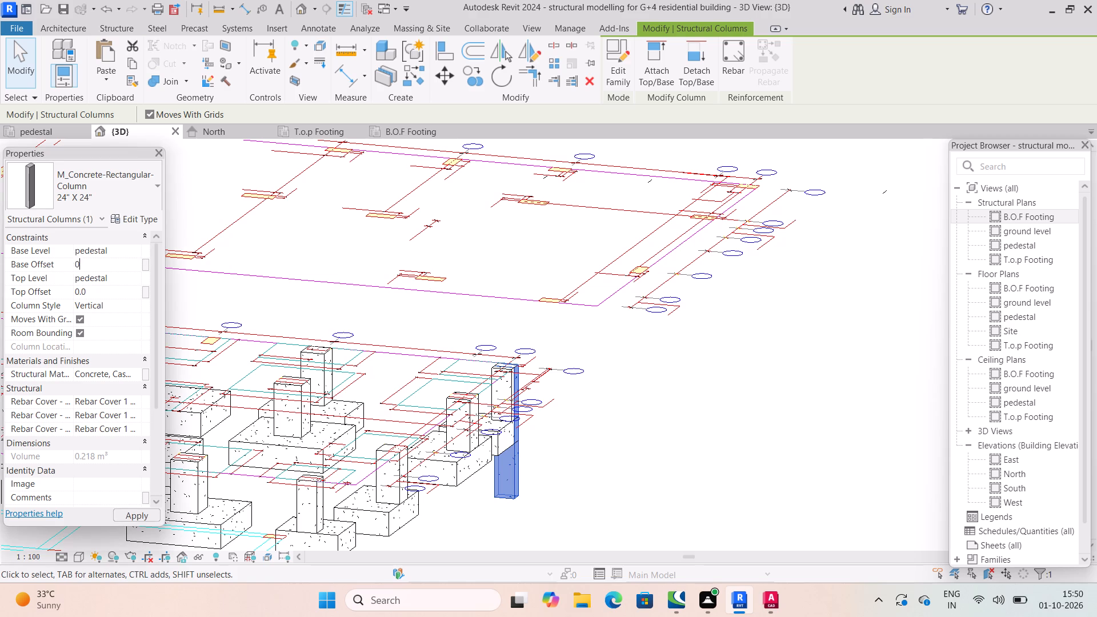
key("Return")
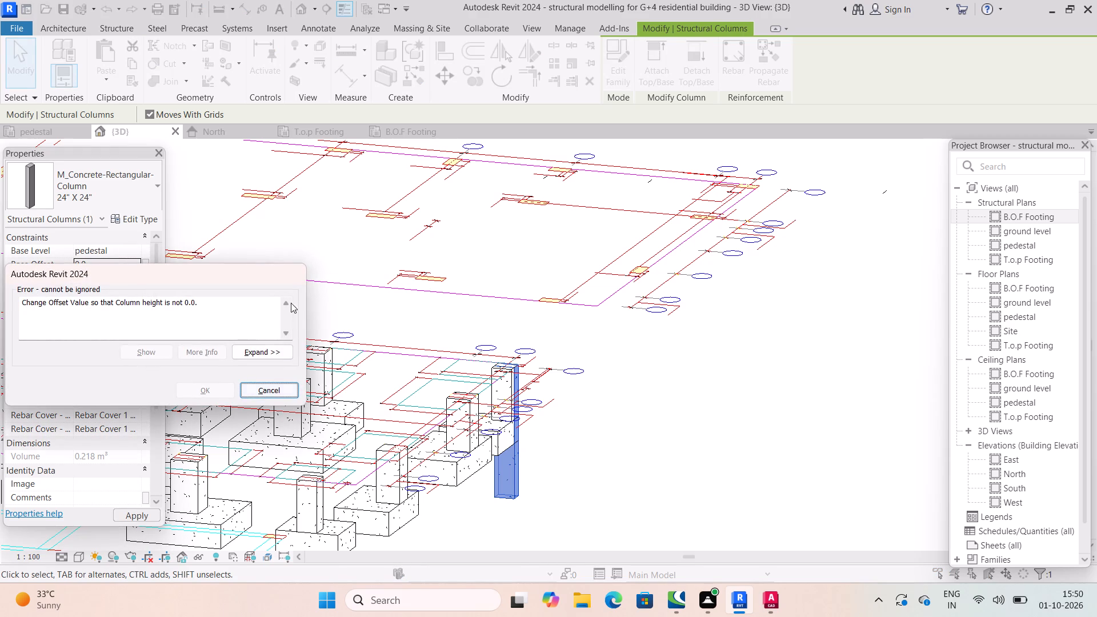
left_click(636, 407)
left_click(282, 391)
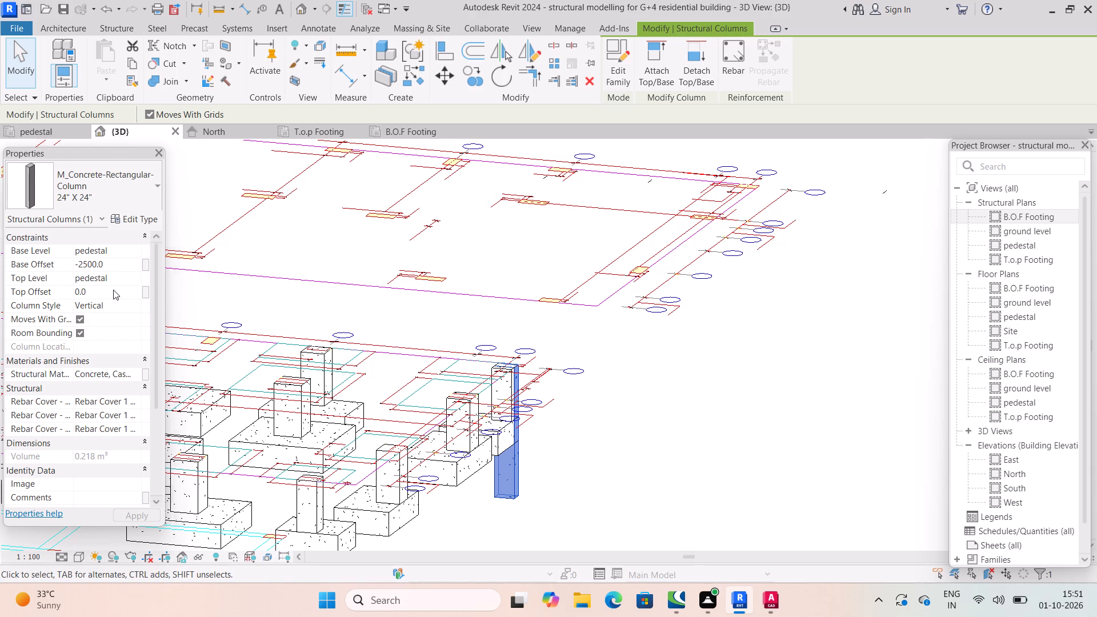
Set the rectangular column's top level to ground level.
left_click(113, 290)
left_click(137, 294)
scroll(1050, 227, "up", 7)
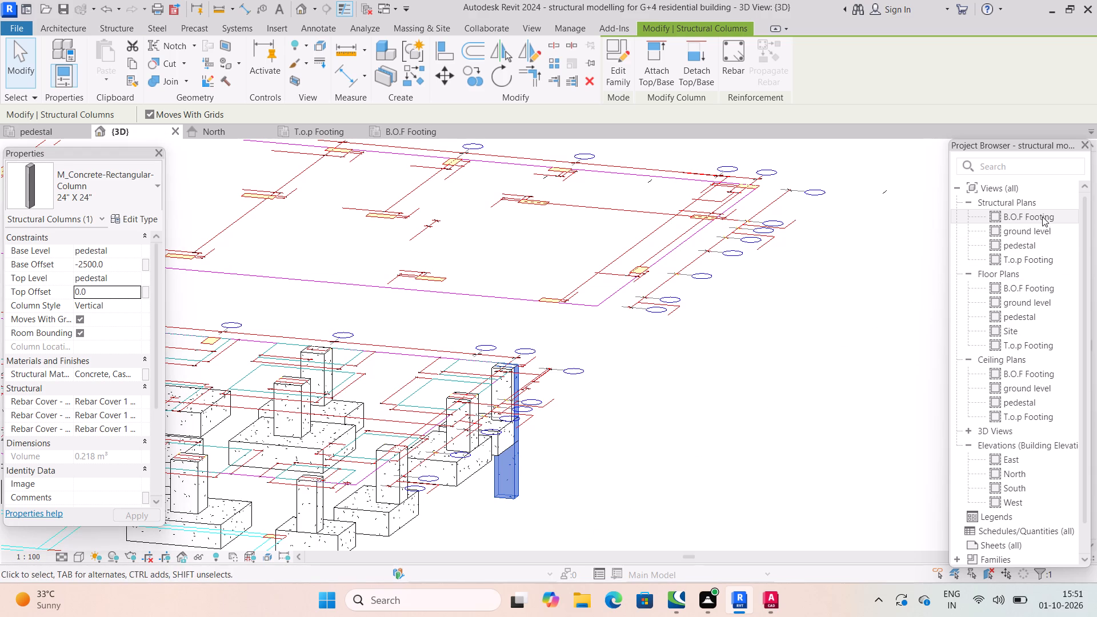
left_click(118, 274)
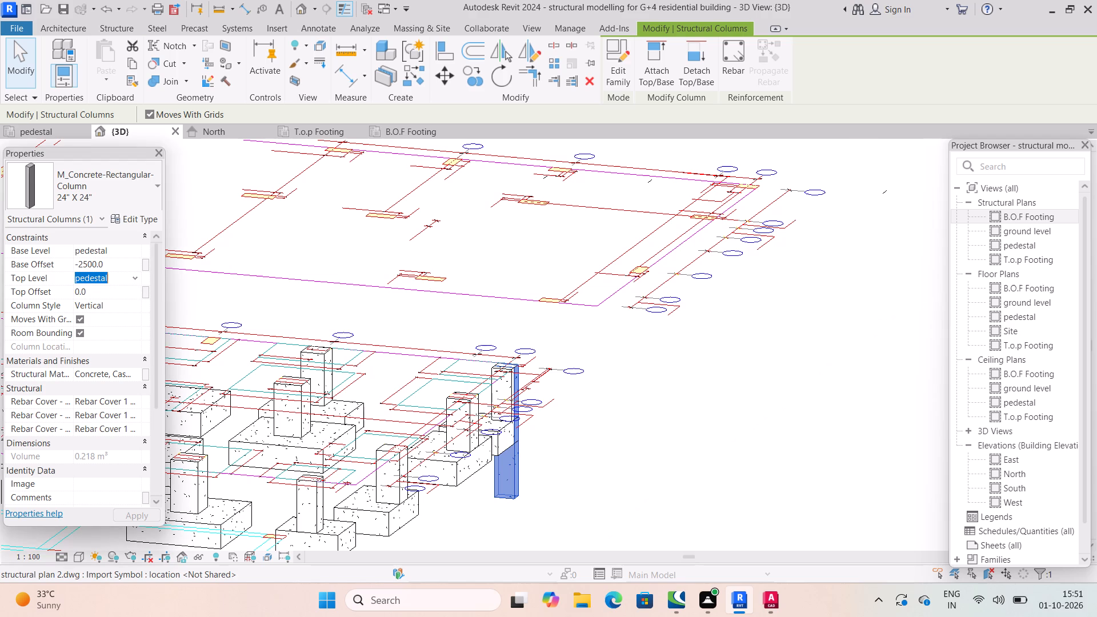
left_click(134, 274)
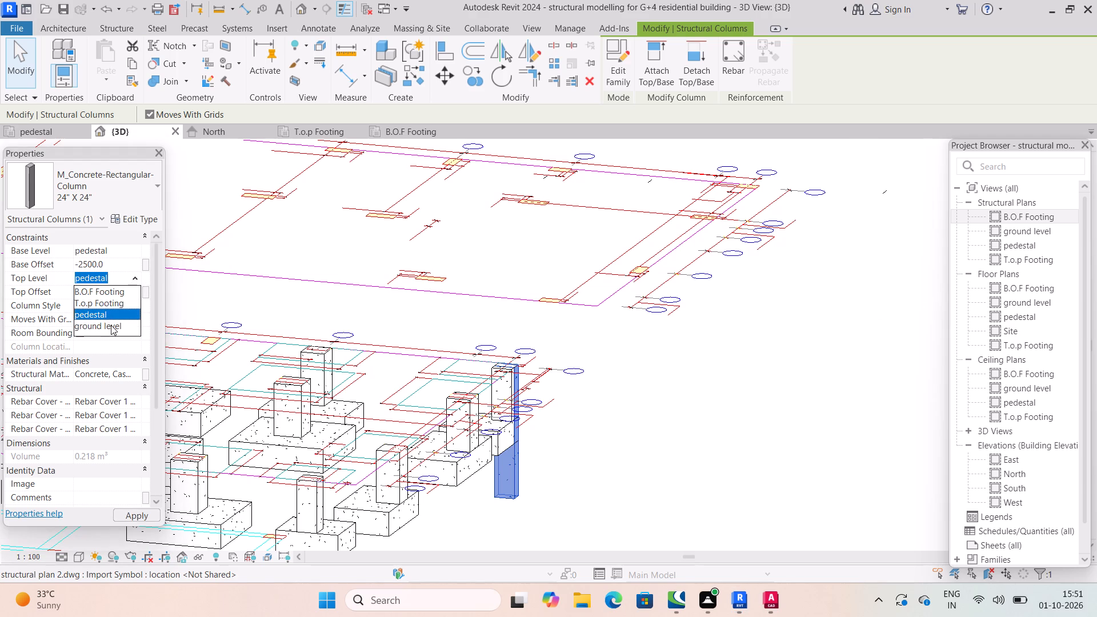
left_click(111, 325)
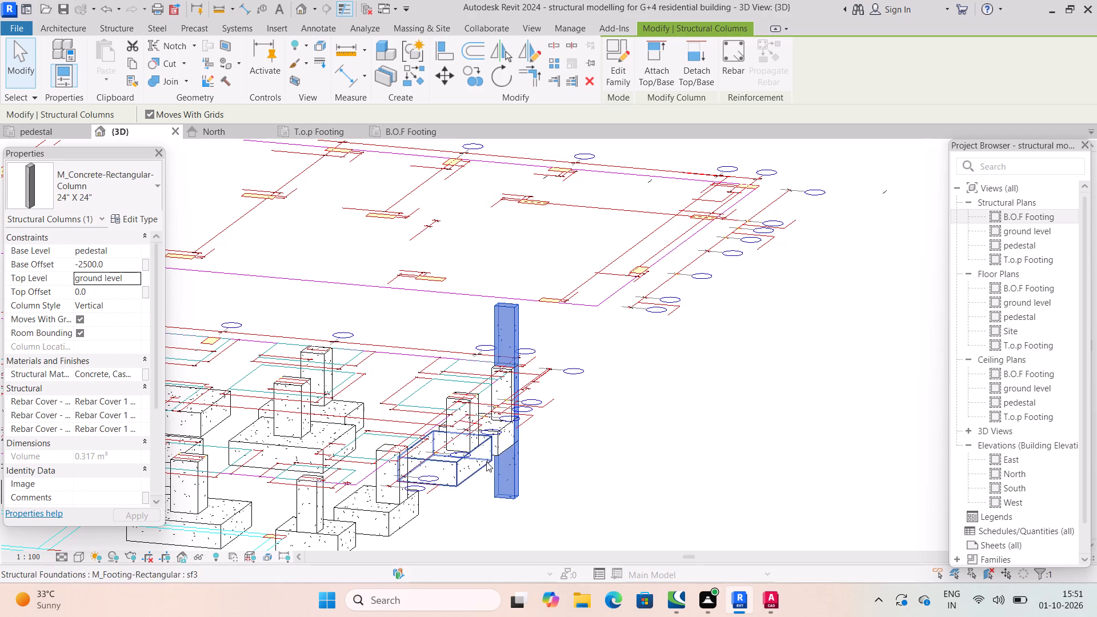
Set the rectangular column's base offset to 0 so it starts at the pedestal level.
left_click(111, 261)
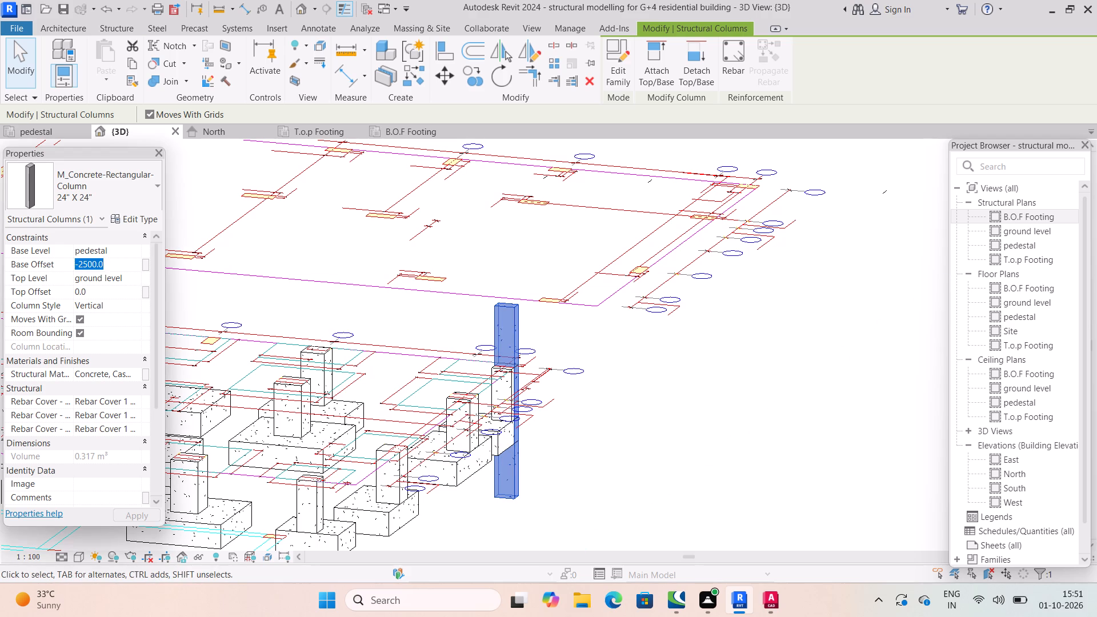
key("0")
key("Return")
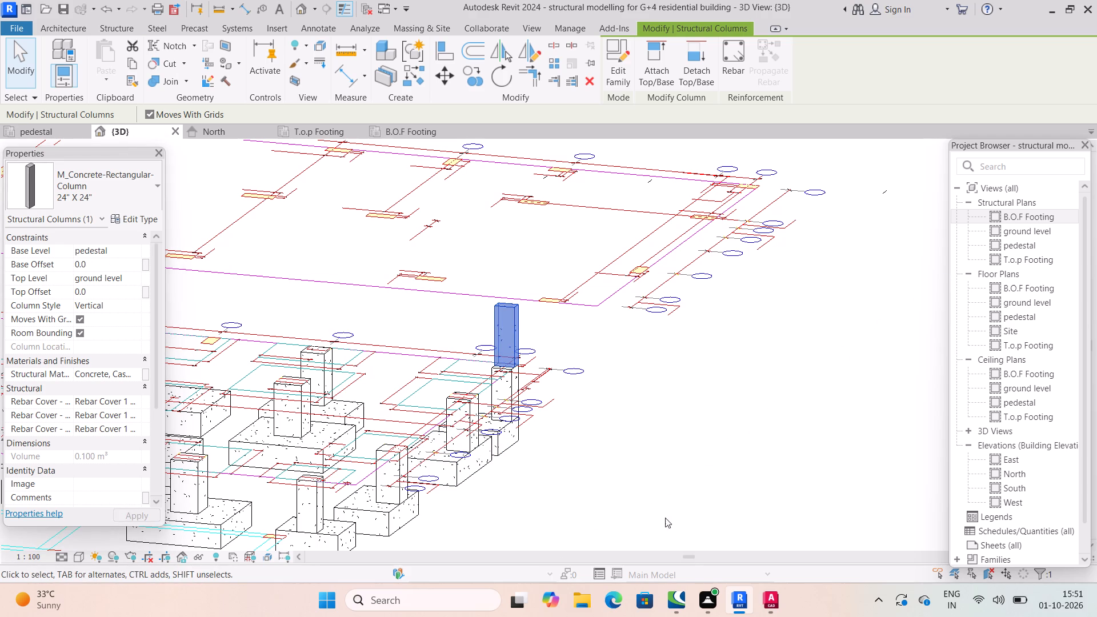
Examine the rectangular column's vertical extent between the pedestal and ground levels in the 3D view and North elevation.
middle_click_drag(608, 442, 428, 424, "shift")
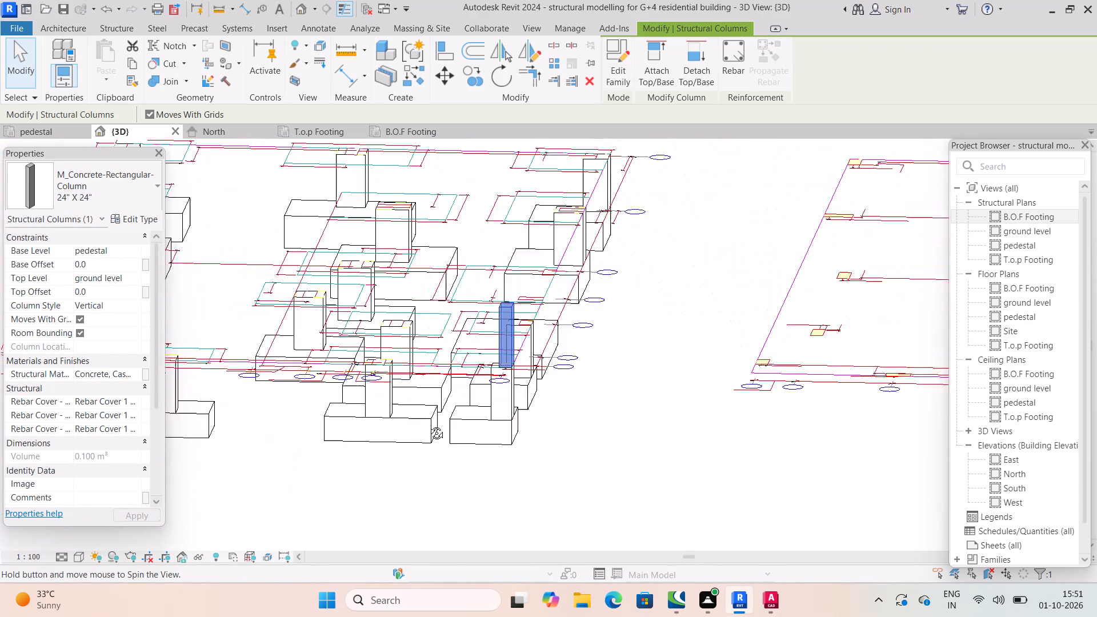
middle_click_drag(428, 424, 859, 451, "shift")
scroll(676, 367, "down", 3)
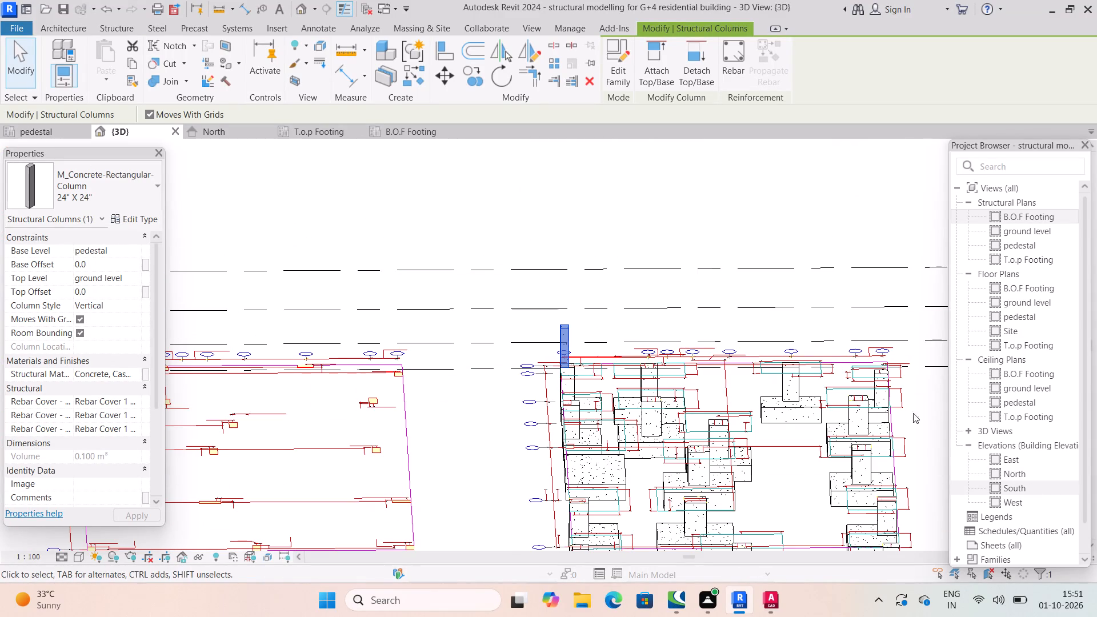
left_click(222, 126)
scroll(603, 338, "down", 2)
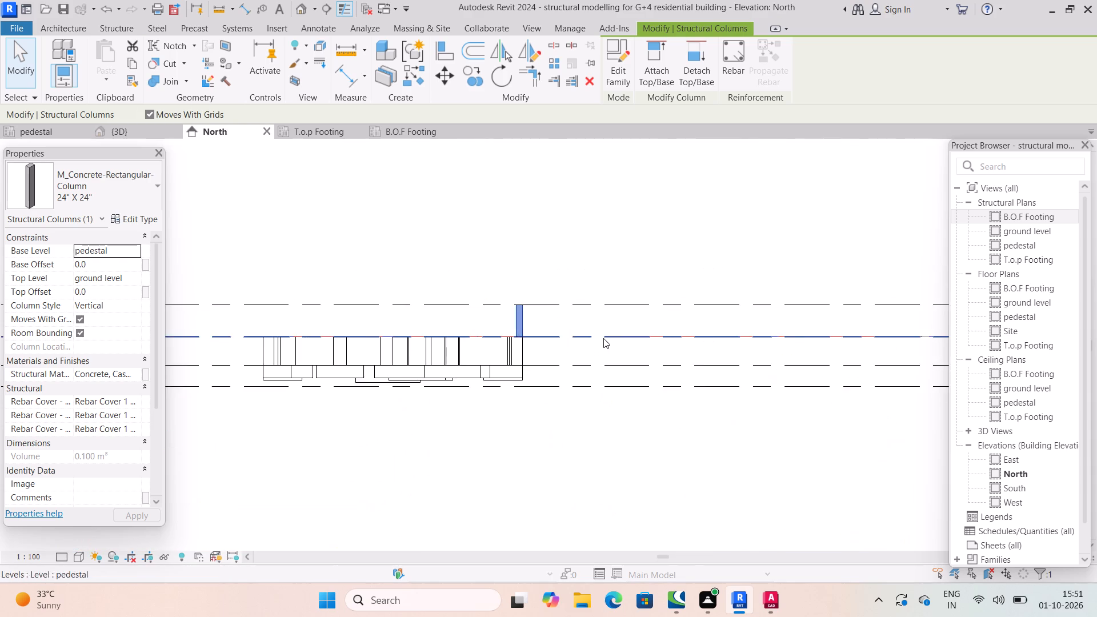
middle_click_drag(603, 361, 514, 402, "shift")
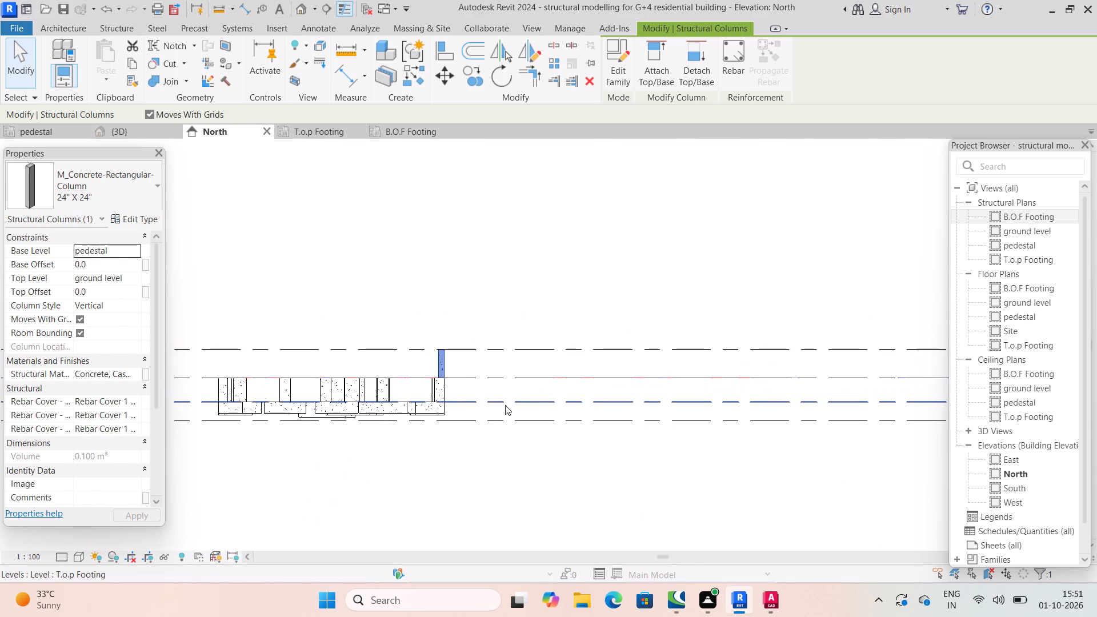
scroll(465, 419, "up", 4)
scroll(488, 406, "down", 5)
scroll(442, 354, "up", 3)
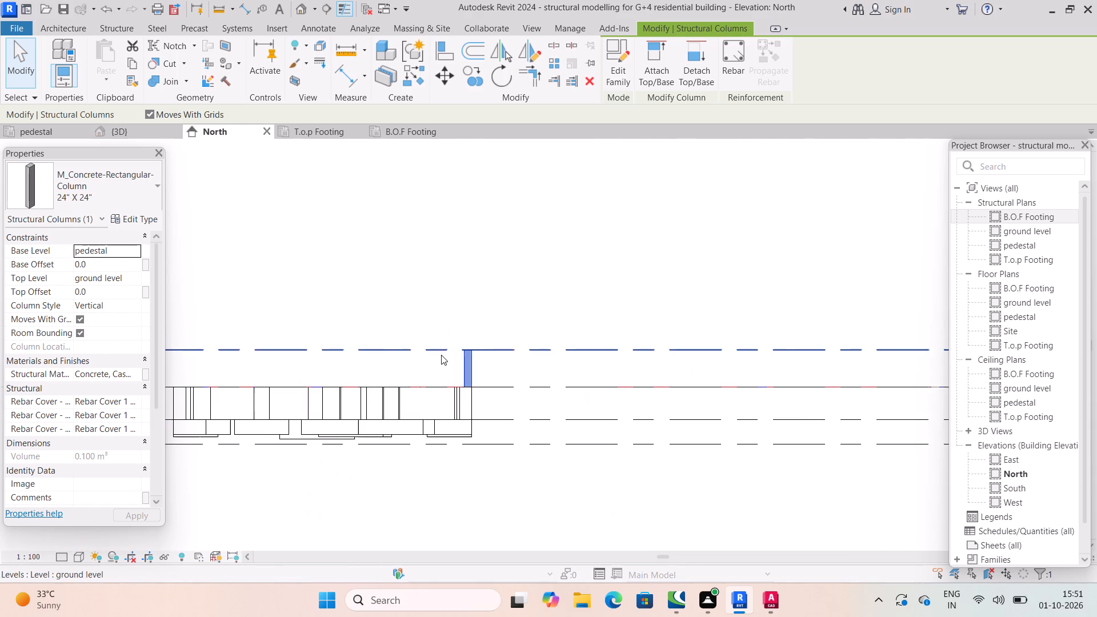
middle_click_drag(399, 359, 542, 346)
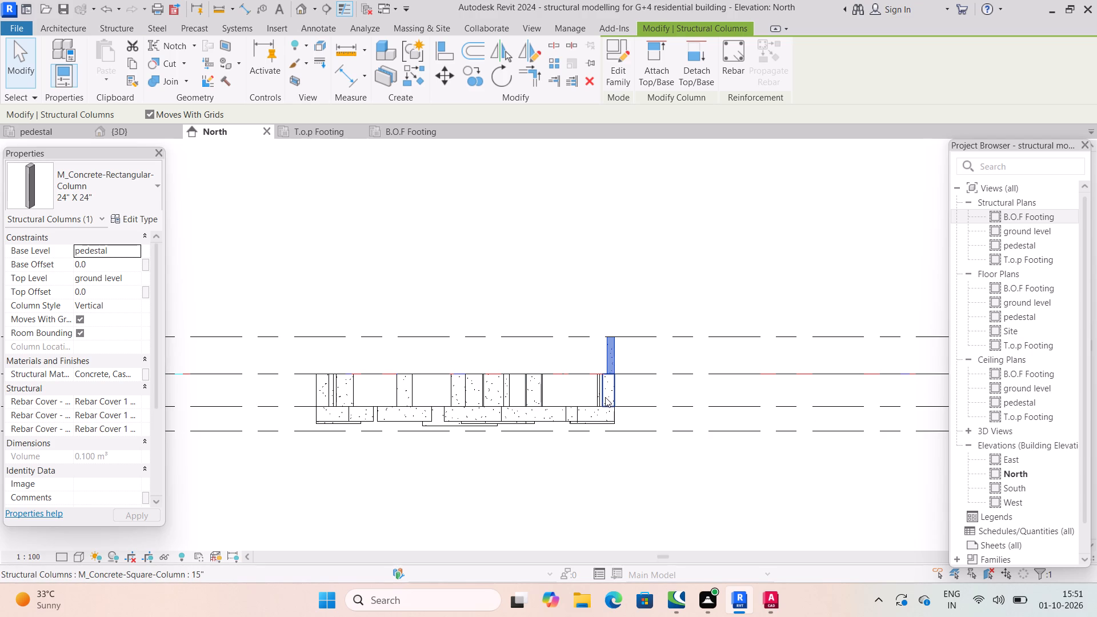
scroll(616, 394, "up", 8)
middle_click_drag(474, 368, 617, 343)
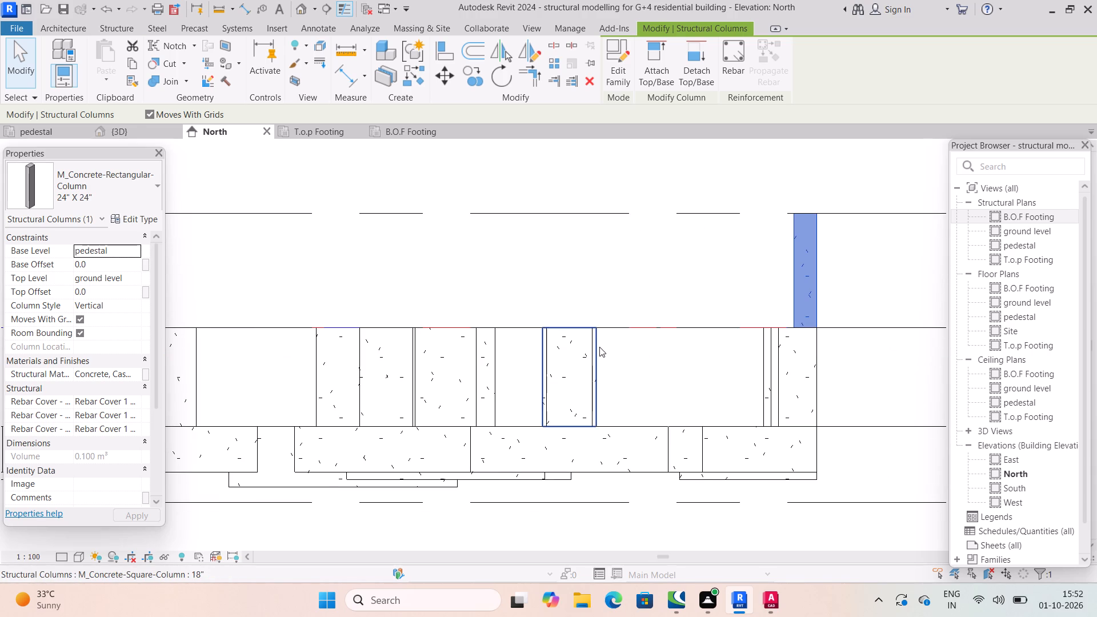
Compare the square pedestals' type and level constraints with the rectangular column's in the North elevation, including their alignment at the end pedestal.
left_click(599, 347)
scroll(627, 348, "down", 5)
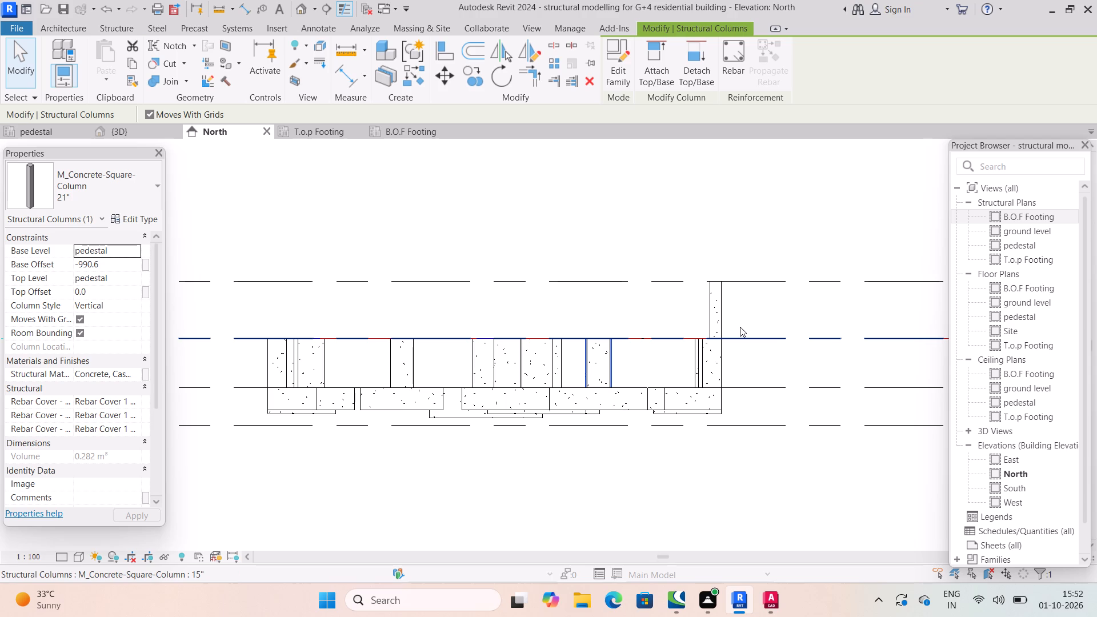
middle_click_drag(727, 311, 734, 330)
scroll(732, 324, "down", 3)
scroll(459, 368, "up", 3)
left_click(427, 361)
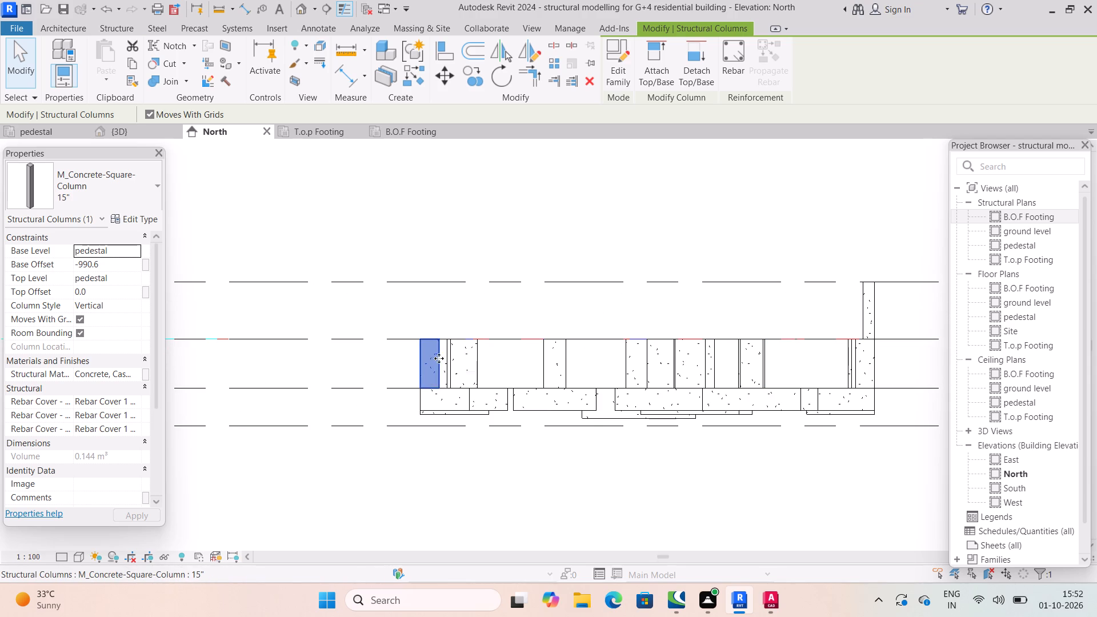
left_click(871, 301)
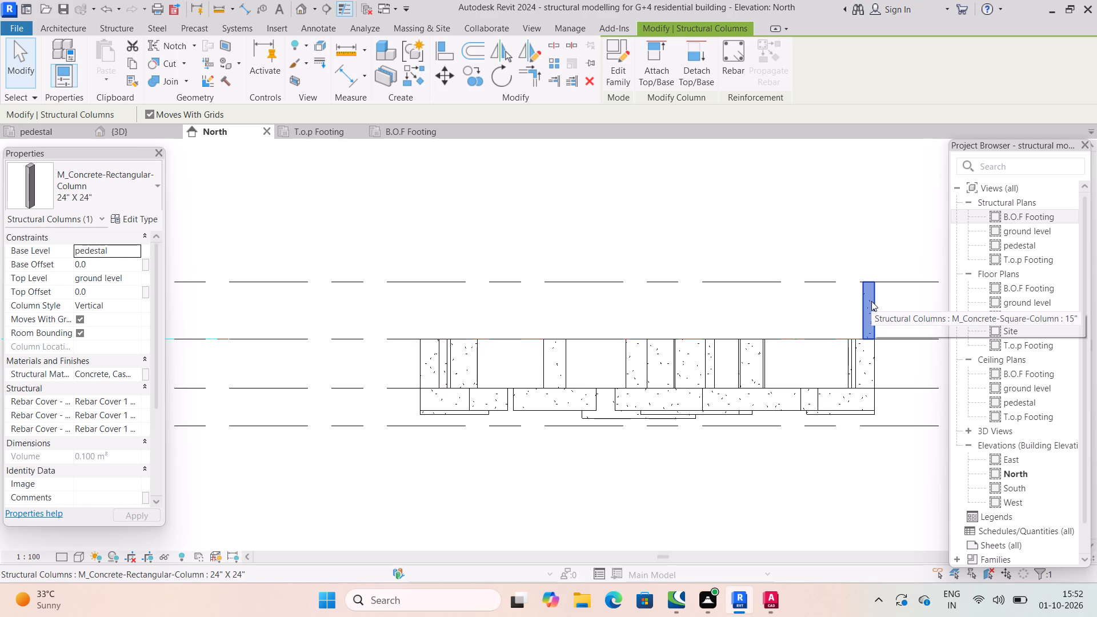
scroll(655, 367, "up", 4)
middle_click_drag(803, 333, 667, 360)
scroll(796, 334, "down", 5)
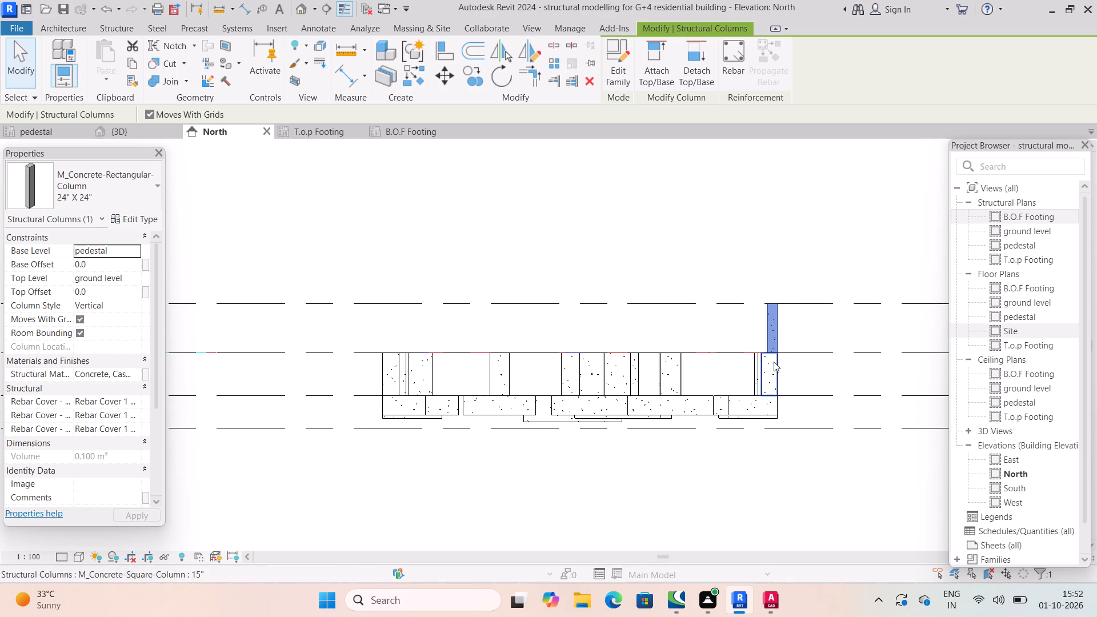
middle_click_drag(755, 361, 753, 367)
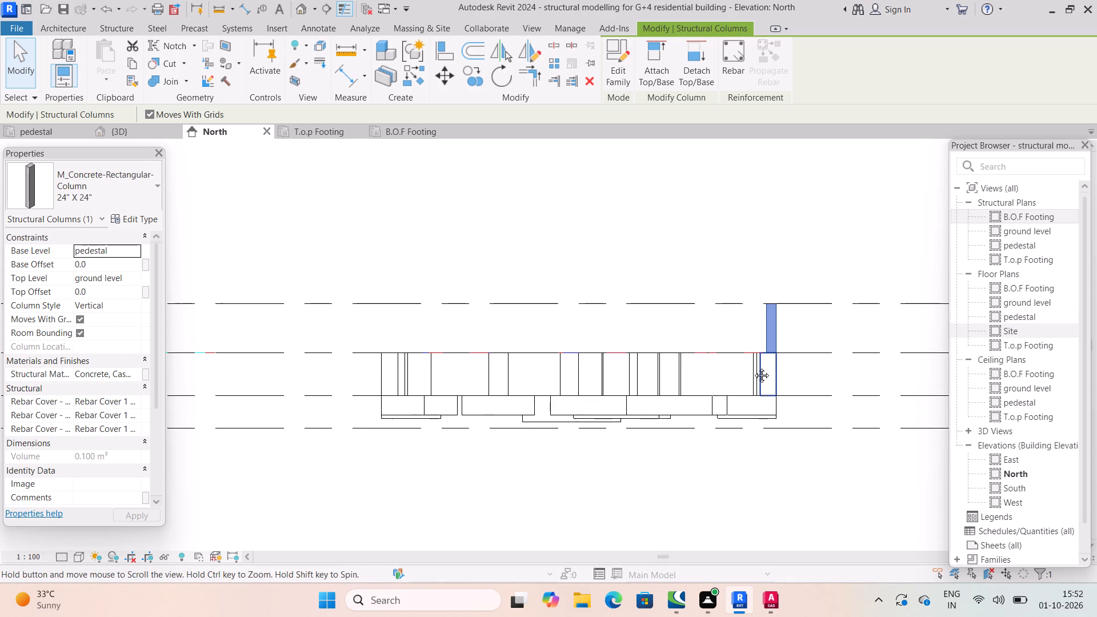
middle_click_drag(753, 367, 752, 396)
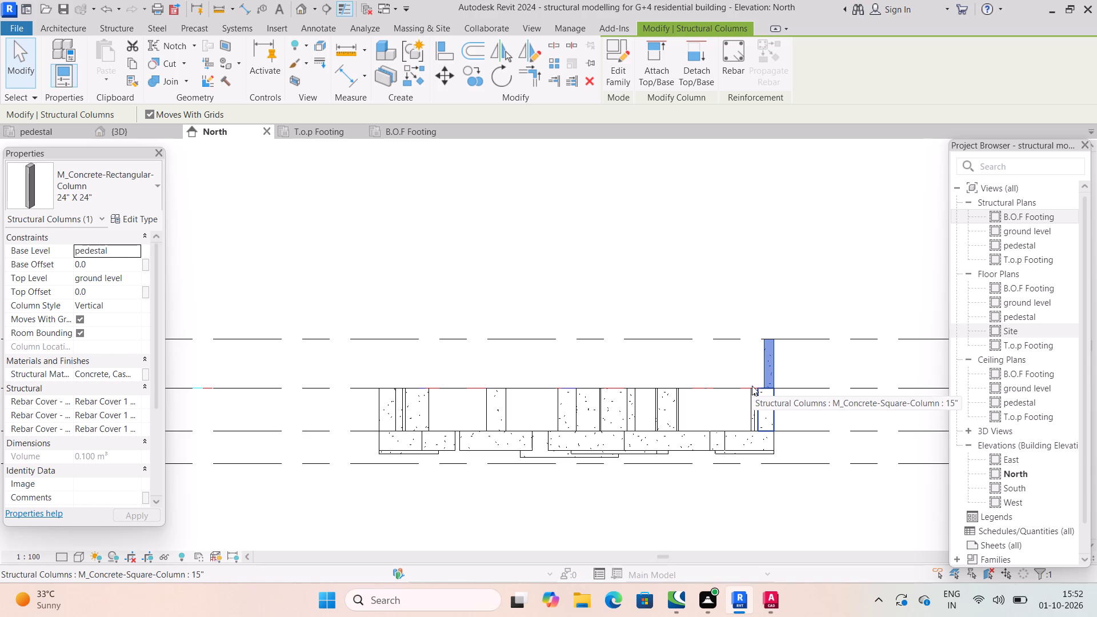
scroll(762, 343, "down", 3)
middle_click_drag(778, 385, 582, 342)
scroll(764, 385, "down", 1)
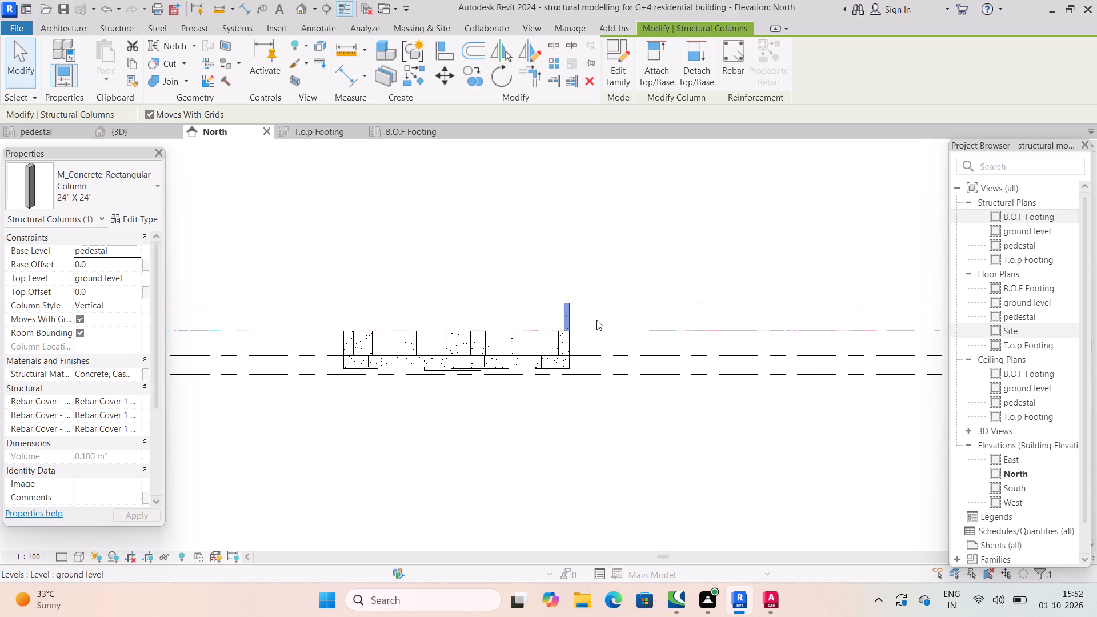
scroll(578, 332, "up", 6)
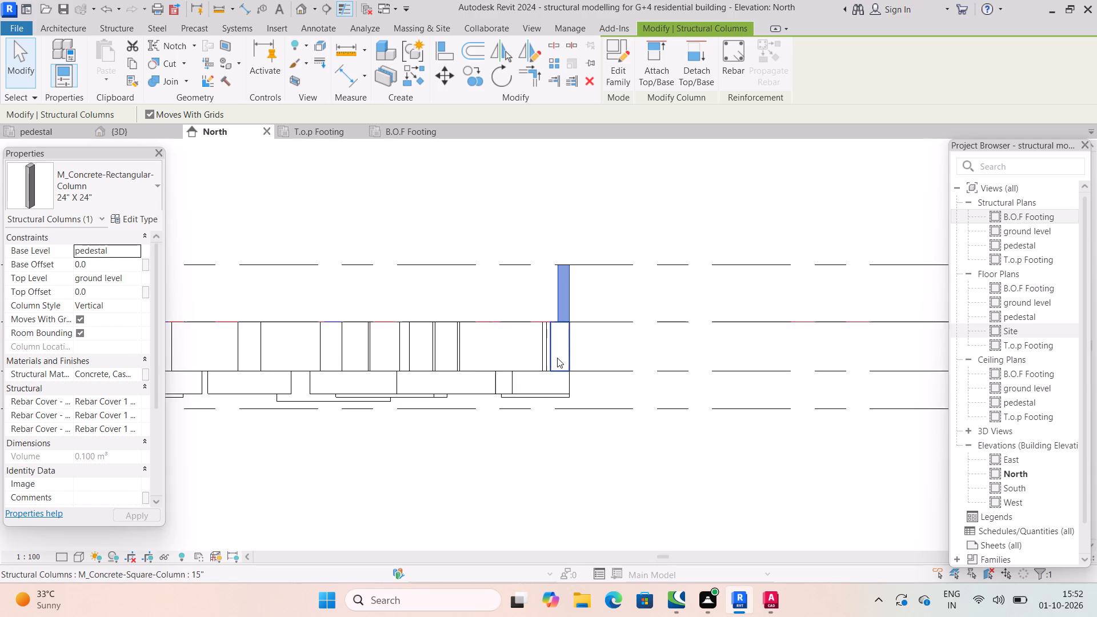
scroll(586, 320, "down", 2)
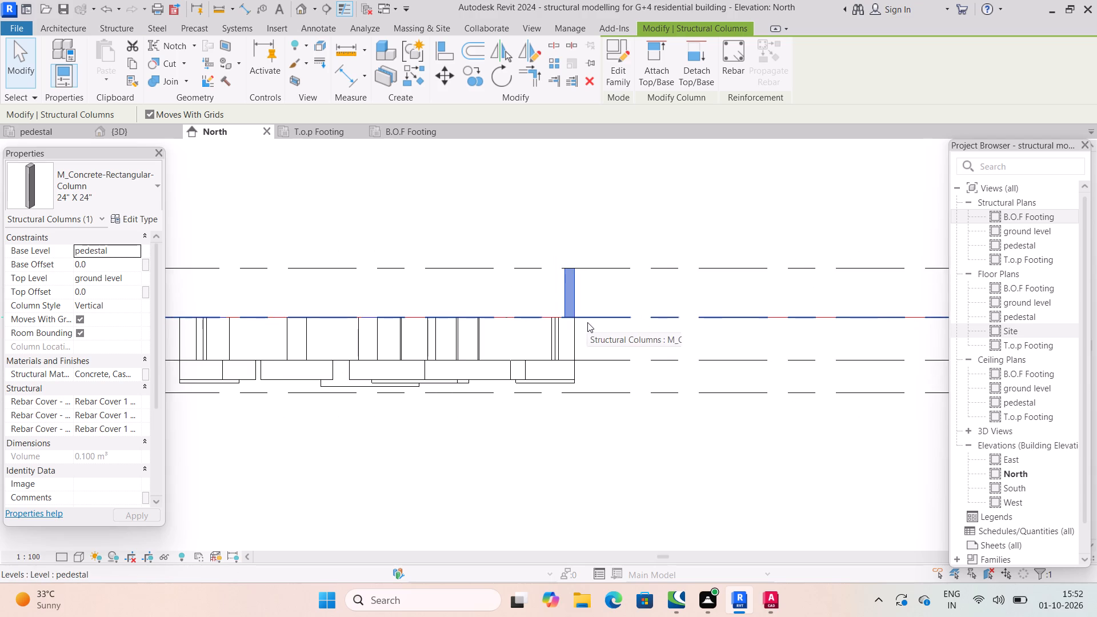
scroll(587, 322, "down", 3)
scroll(579, 328, "up", 3)
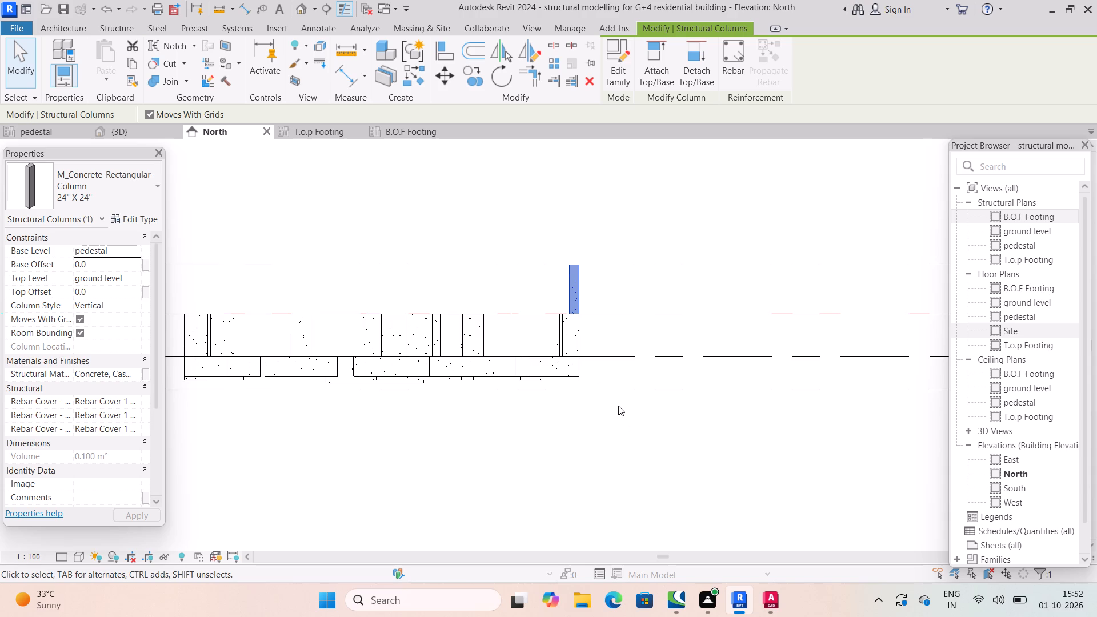
scroll(684, 411, "down", 3)
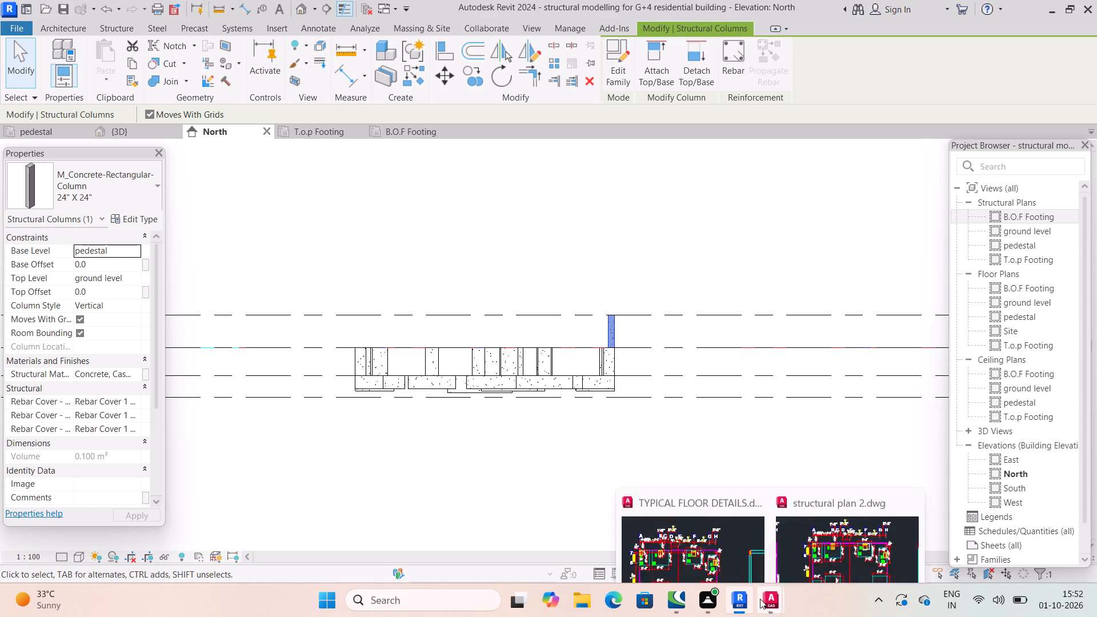
Switch to the TYPICAL FLOOR DETAILS drawing in AutoCAD and examine the footing schedule below the floor plans.
left_click(719, 543)
scroll(592, 391, "down", 4)
middle_click_drag(642, 446, 664, 242)
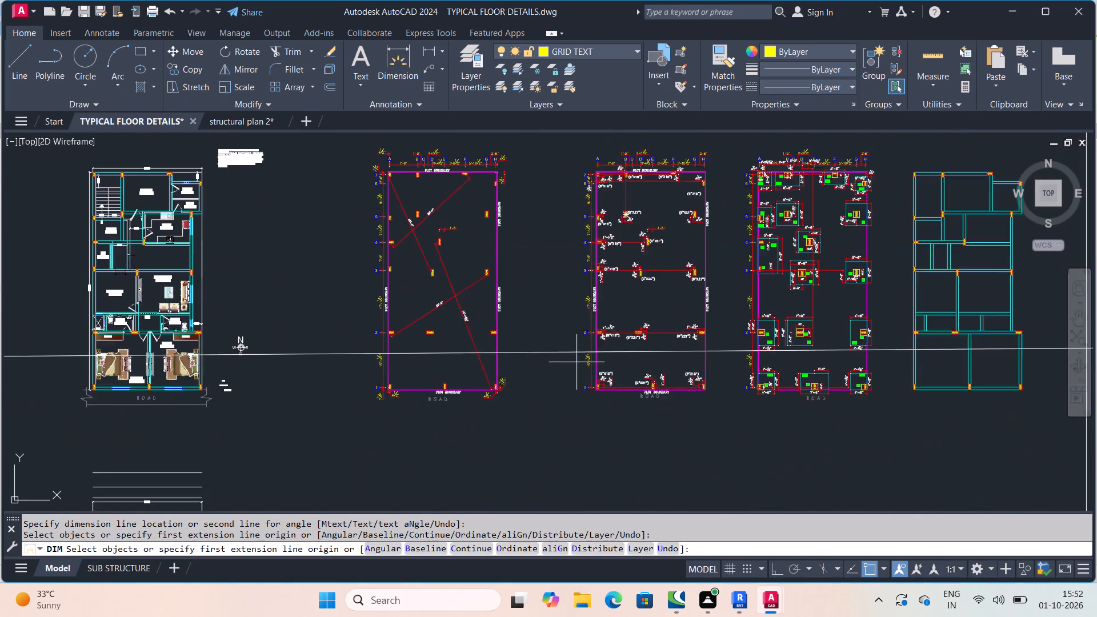
scroll(552, 391, "down", 1)
middle_click_drag(552, 391, 736, 275)
scroll(679, 418, "up", 6)
middle_click_drag(641, 391, 682, 202)
scroll(644, 290, "down", 1)
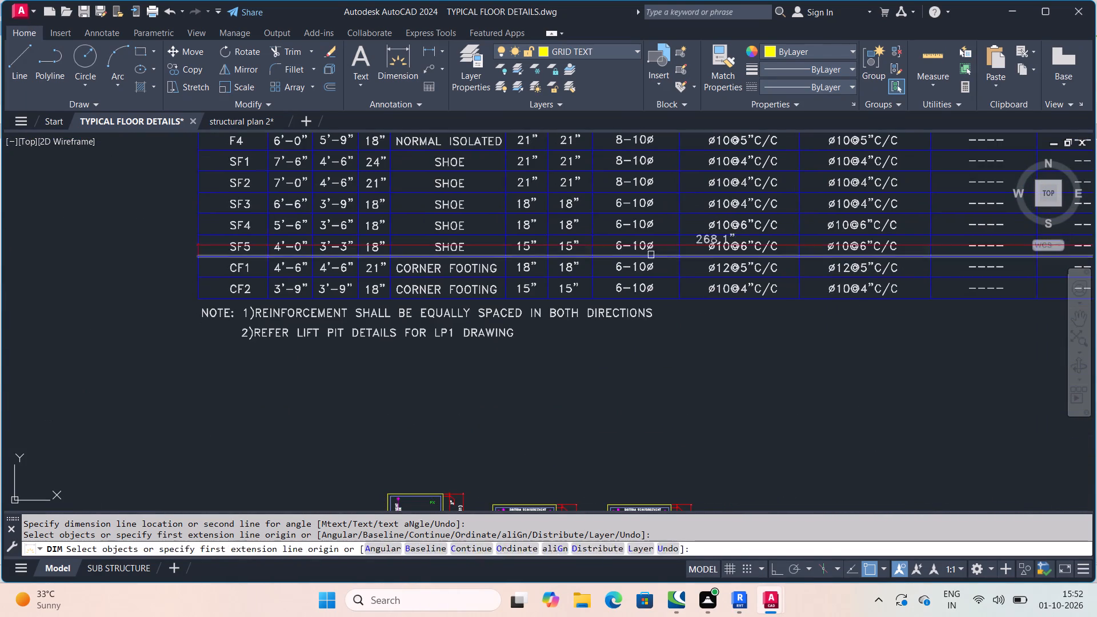
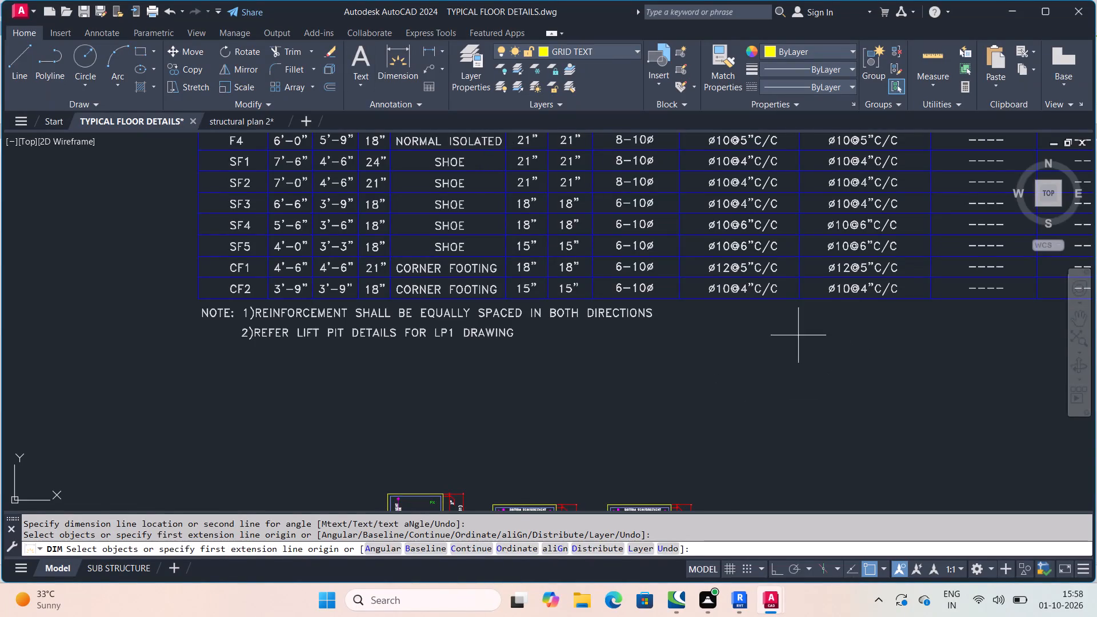
Examine the isolated footing schedule, including its pedestal sizes, and the drawings around it.
left_click(790, 341)
scroll(781, 361, "down", 3)
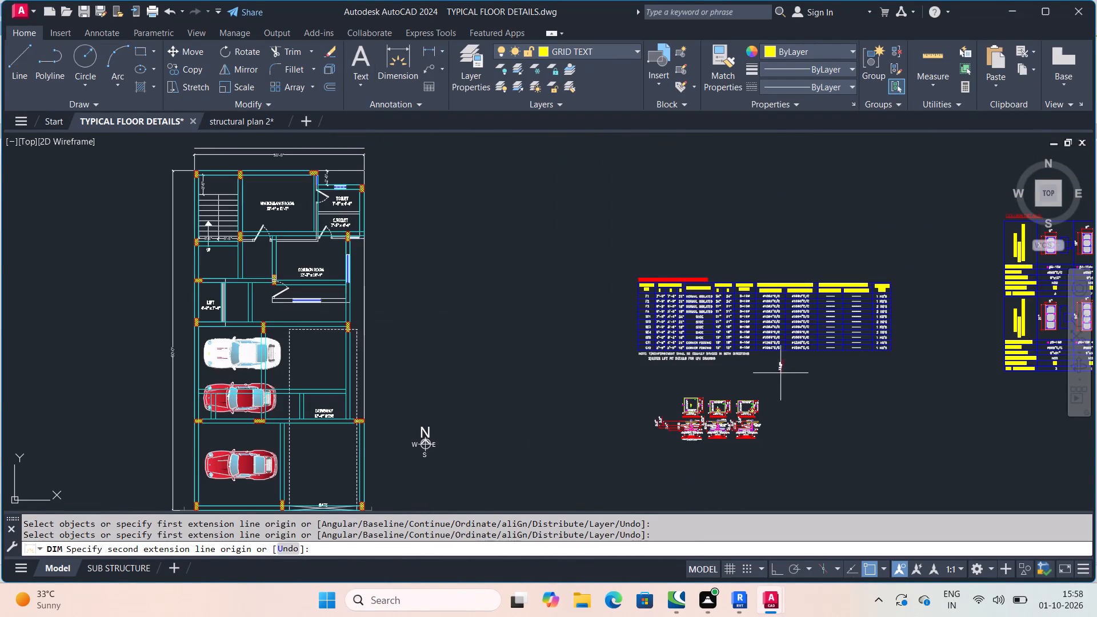
scroll(774, 368, "up", 3)
key("Escape")
scroll(659, 361, "down", 3)
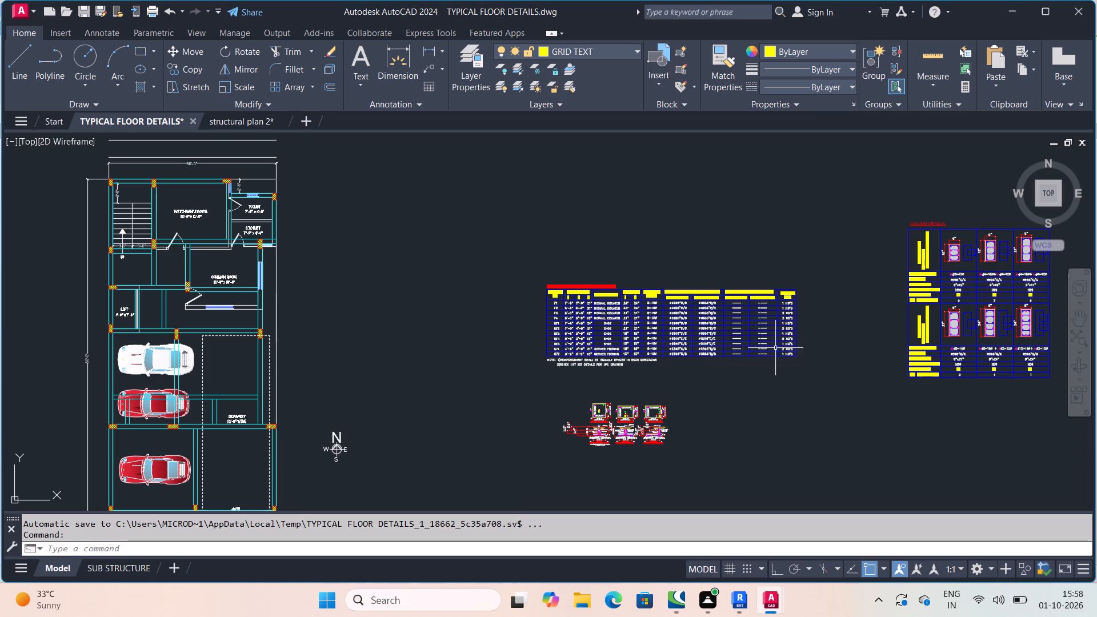
scroll(409, 402, "up", 2)
scroll(910, 419, "up", 2)
middle_click_drag(855, 410, 454, 516)
scroll(499, 439, "down", 4)
scroll(560, 345, "up", 2)
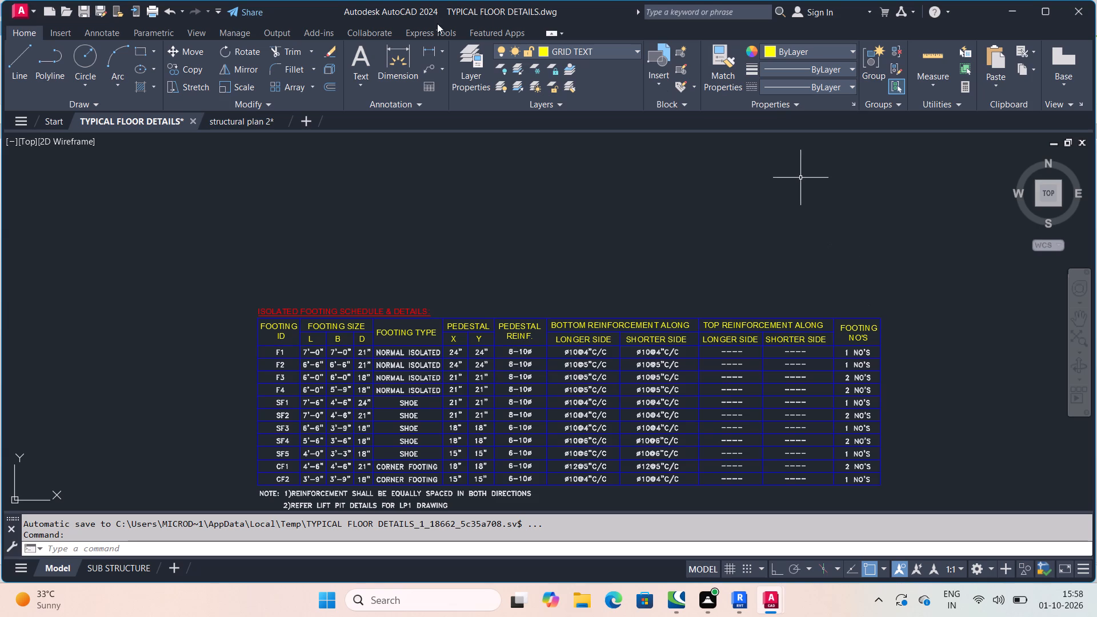
scroll(422, 349, "up", 4)
middle_click_drag(410, 376, 559, 198)
scroll(455, 307, "down", 3)
scroll(551, 231, "down", 3)
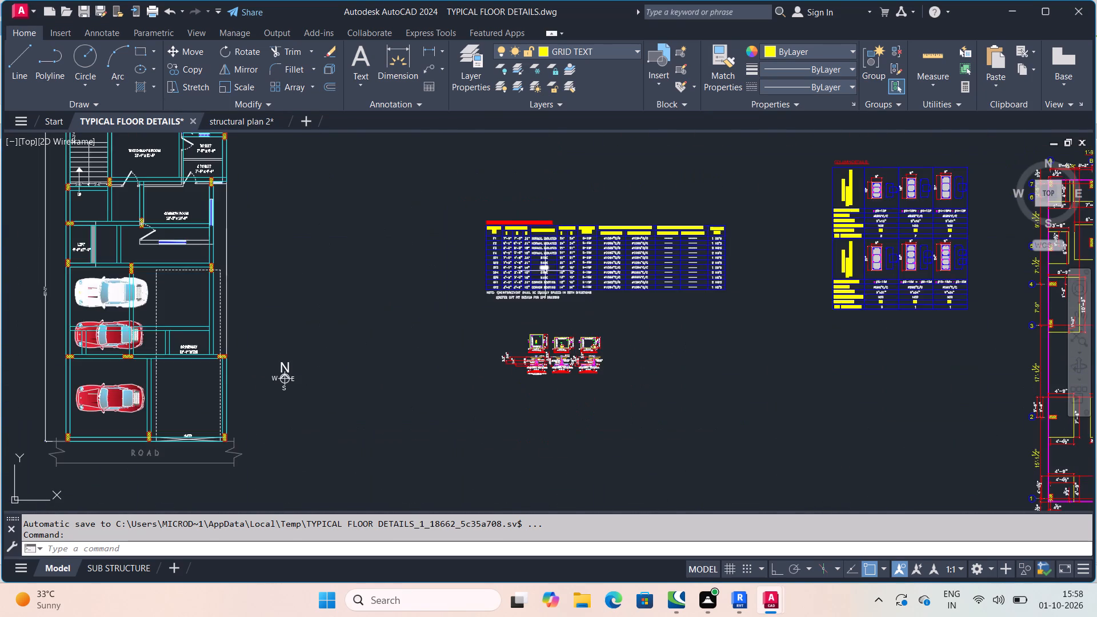
scroll(657, 313, "up", 2)
middle_click_drag(517, 250, 577, 365)
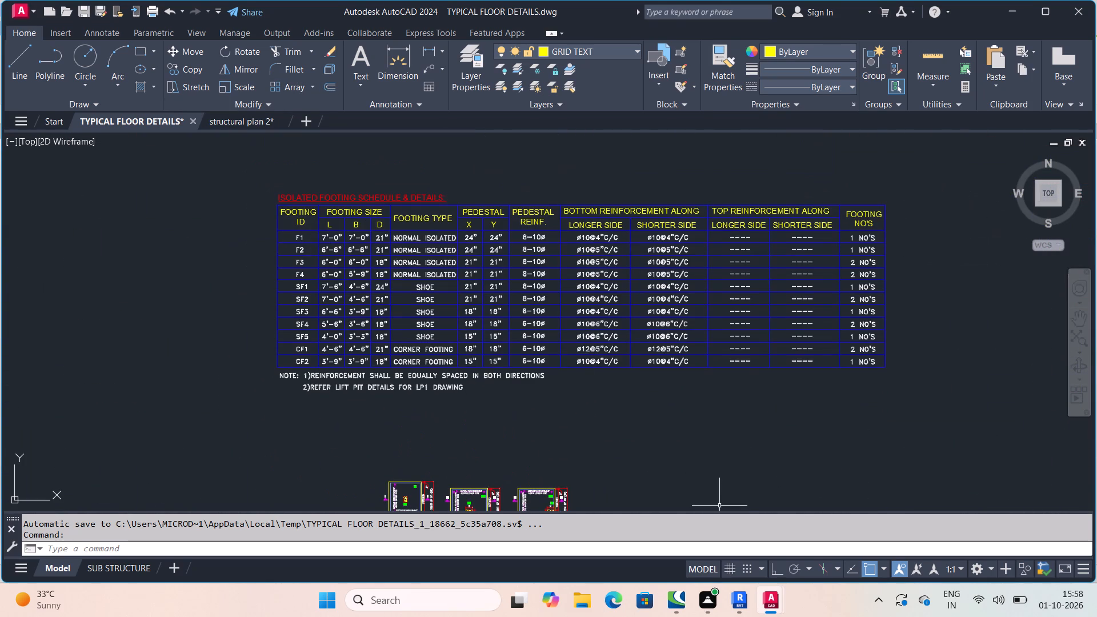
Switch to Revit and open the pedestal structural plan around the C1 and C2 footings.
left_click(740, 536)
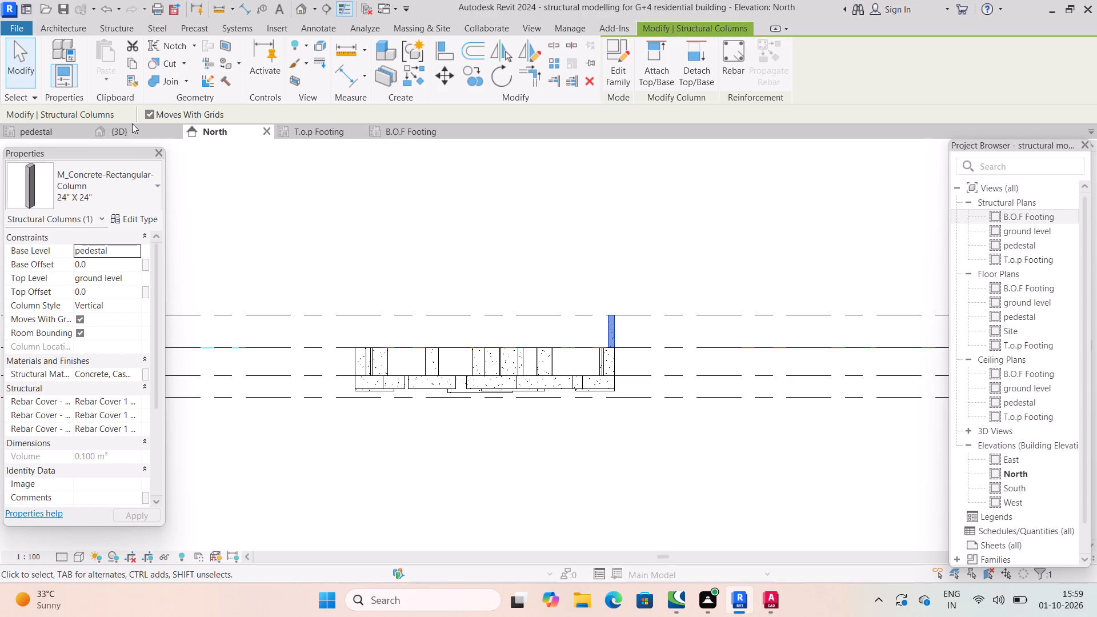
left_click(55, 131)
scroll(634, 415, "down", 4)
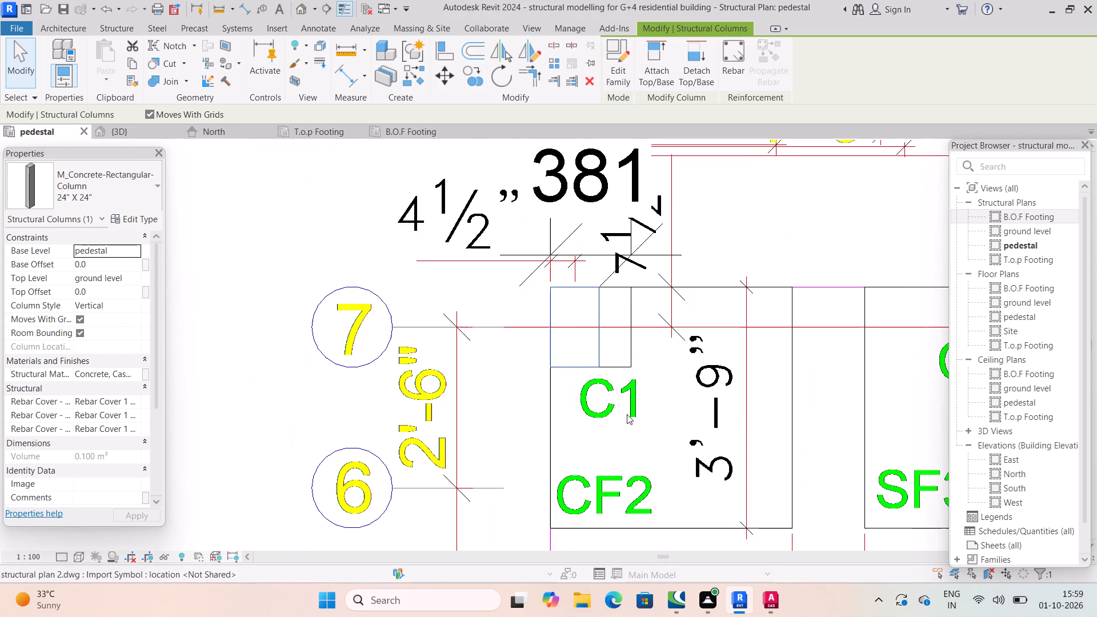
scroll(575, 332, "down", 1)
middle_click_drag(596, 337, 447, 324)
scroll(526, 343, "down", 2)
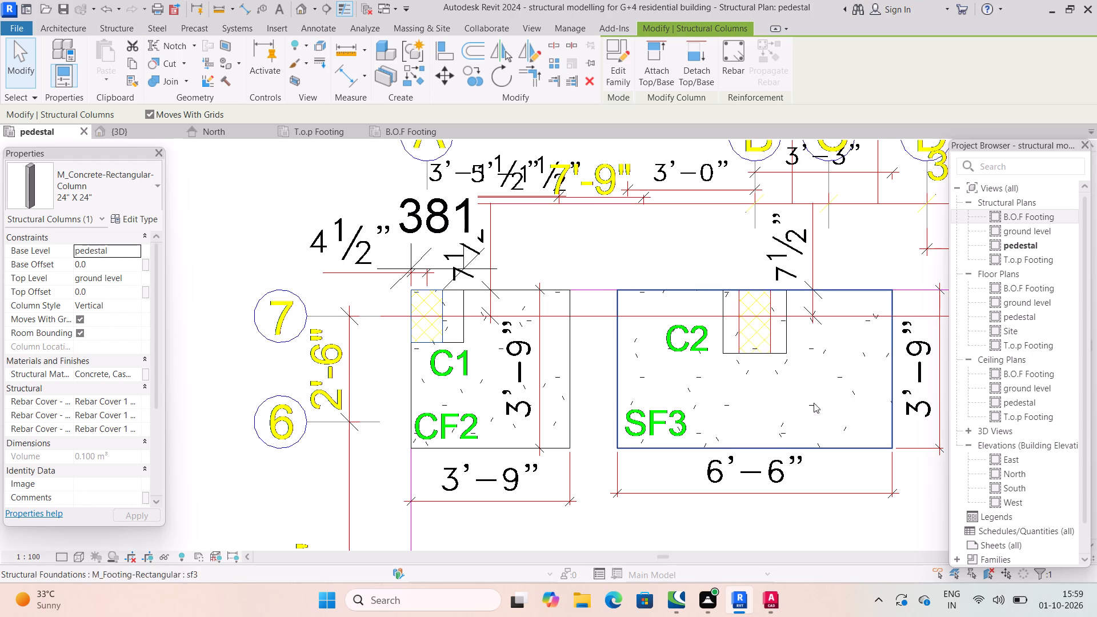
Switch to AutoCAD and examine the column layout plan beside the floor plans for the column sizes.
left_click(736, 558)
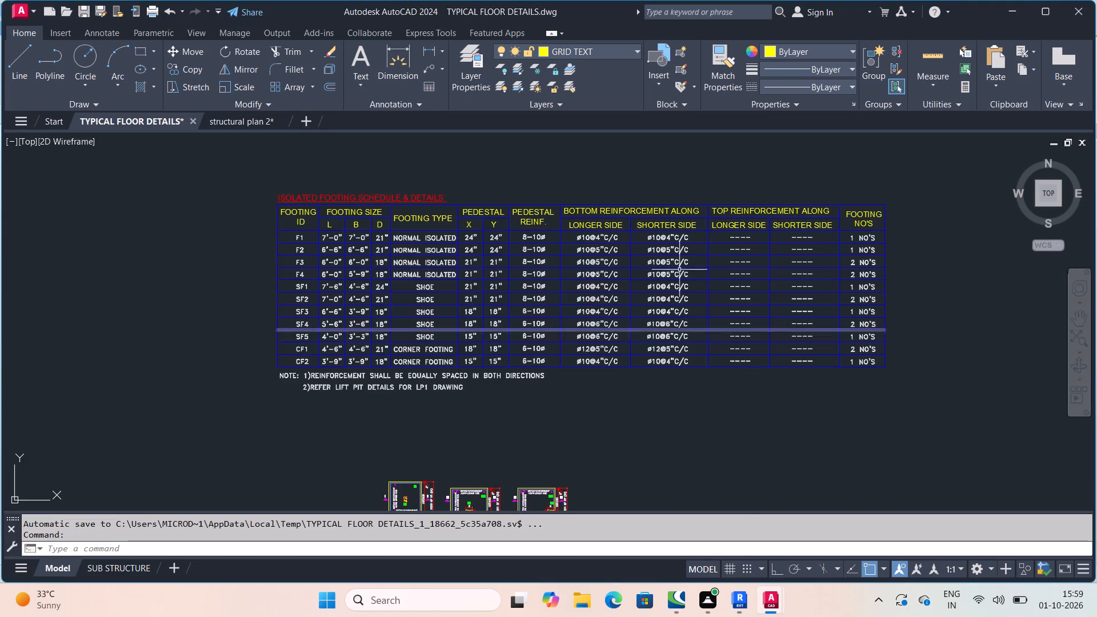
middle_click_drag(666, 275, 667, 391)
scroll(666, 275, "down", 2)
middle_click_drag(670, 243, 652, 376)
scroll(667, 314, "down", 1)
middle_click_drag(715, 212, 566, 479)
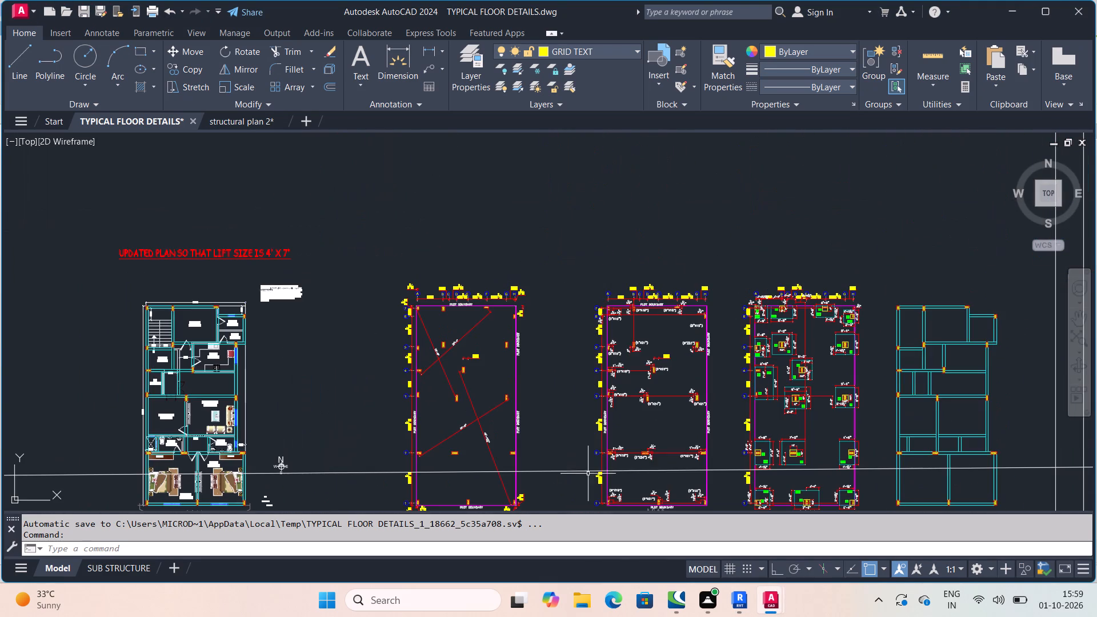
scroll(644, 290, "up", 3)
scroll(598, 353, "up", 3)
middle_click_drag(609, 440, 619, 289)
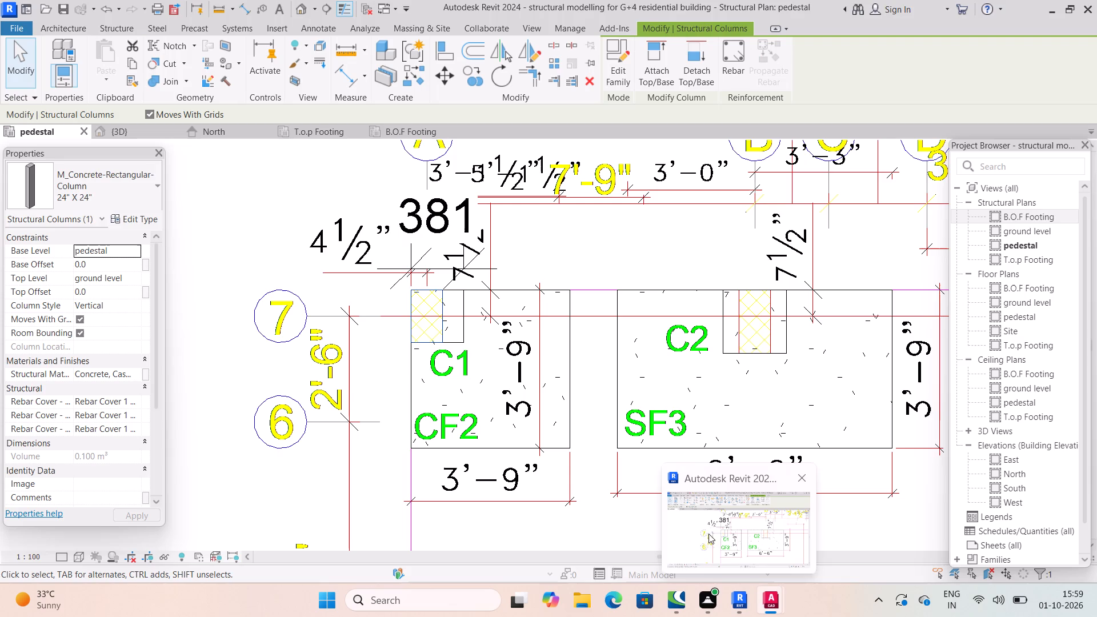
Switch to Revit and duplicate the C1 rectangular column's type under the name 9" x 18".
left_click(739, 550)
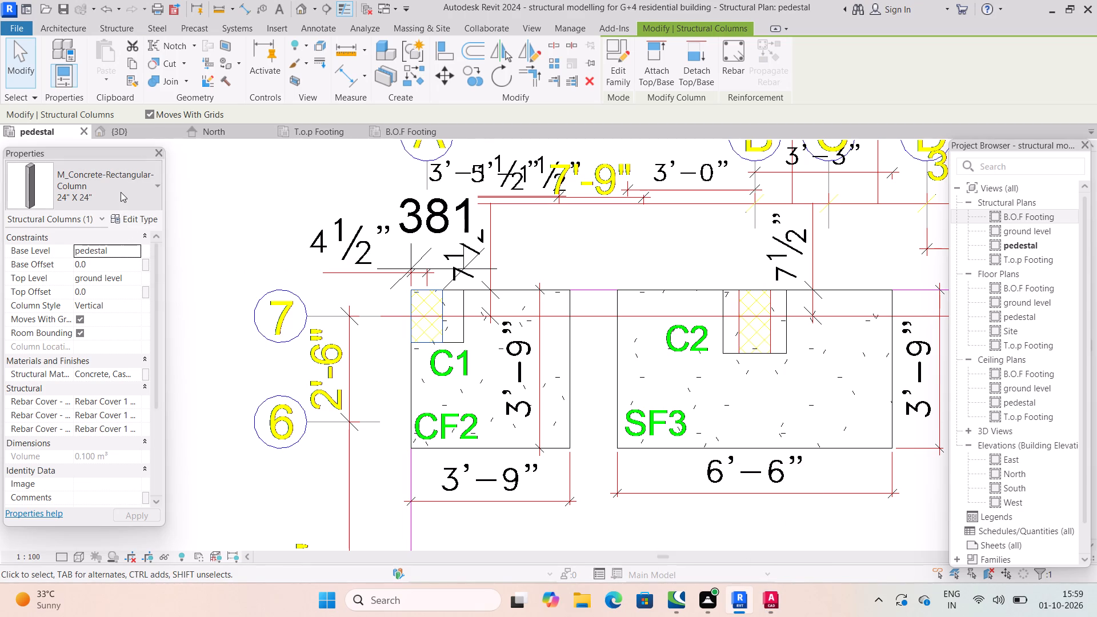
left_click(150, 217)
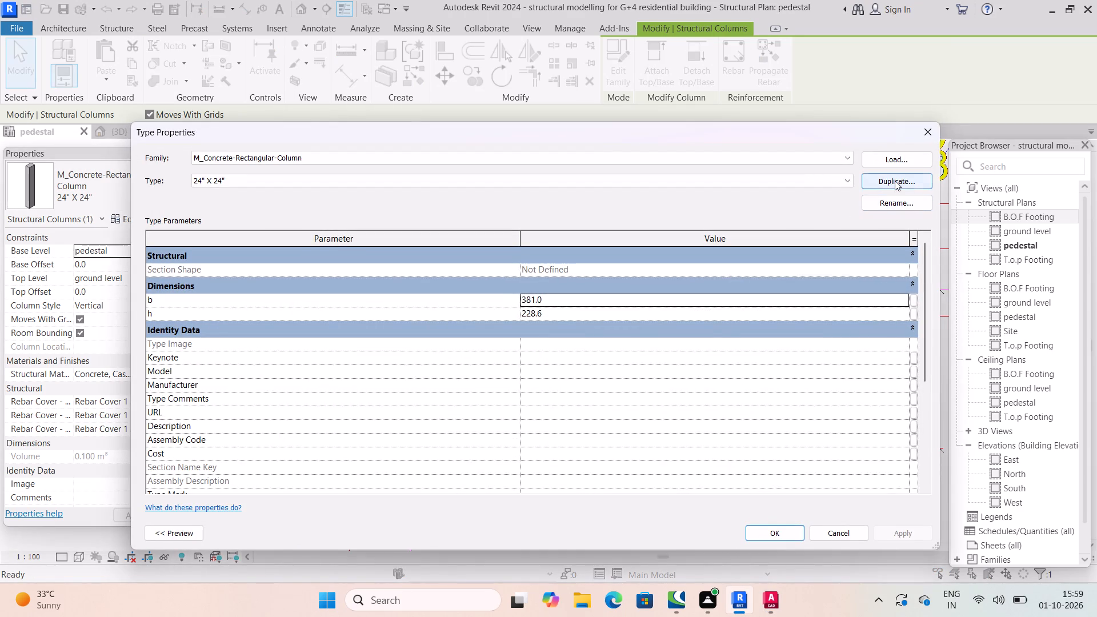
left_click(895, 181)
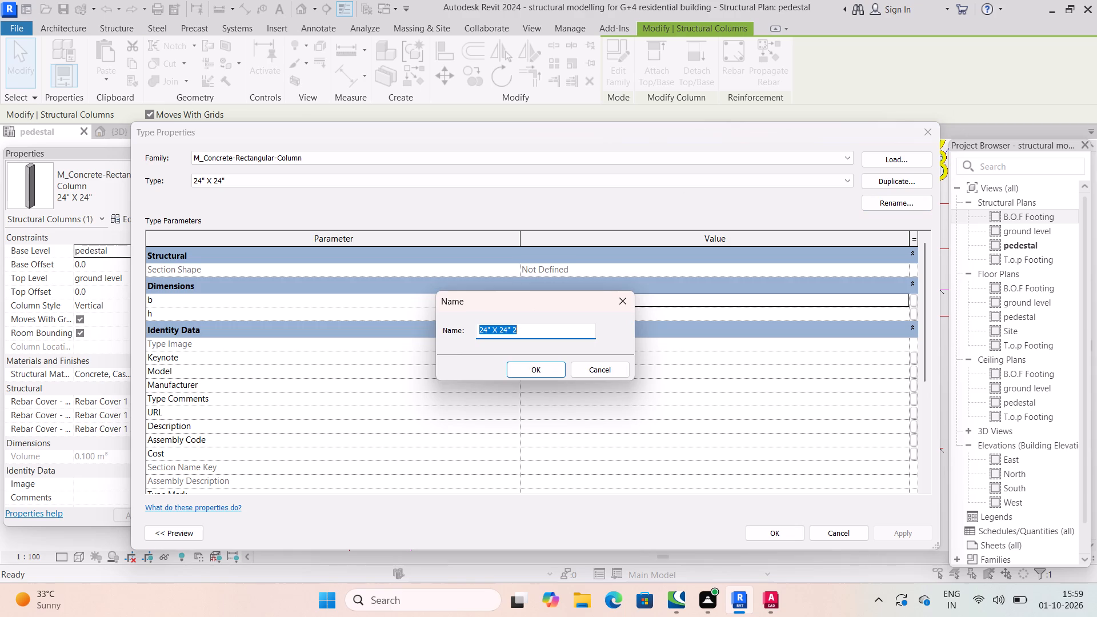
left_click(631, 303)
left_click(874, 180)
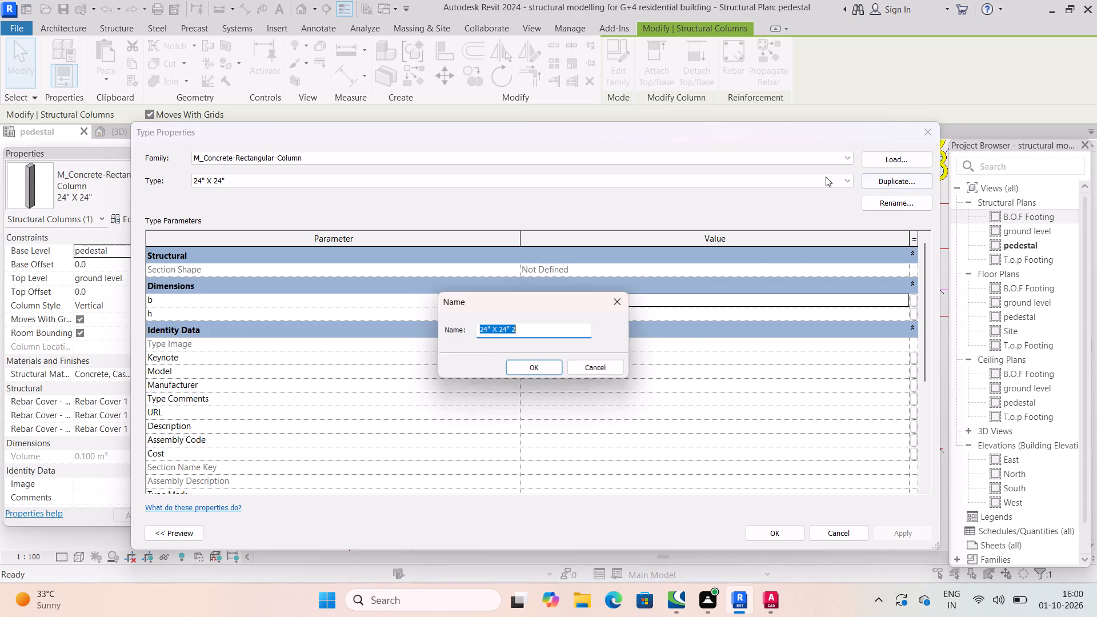
key("9")
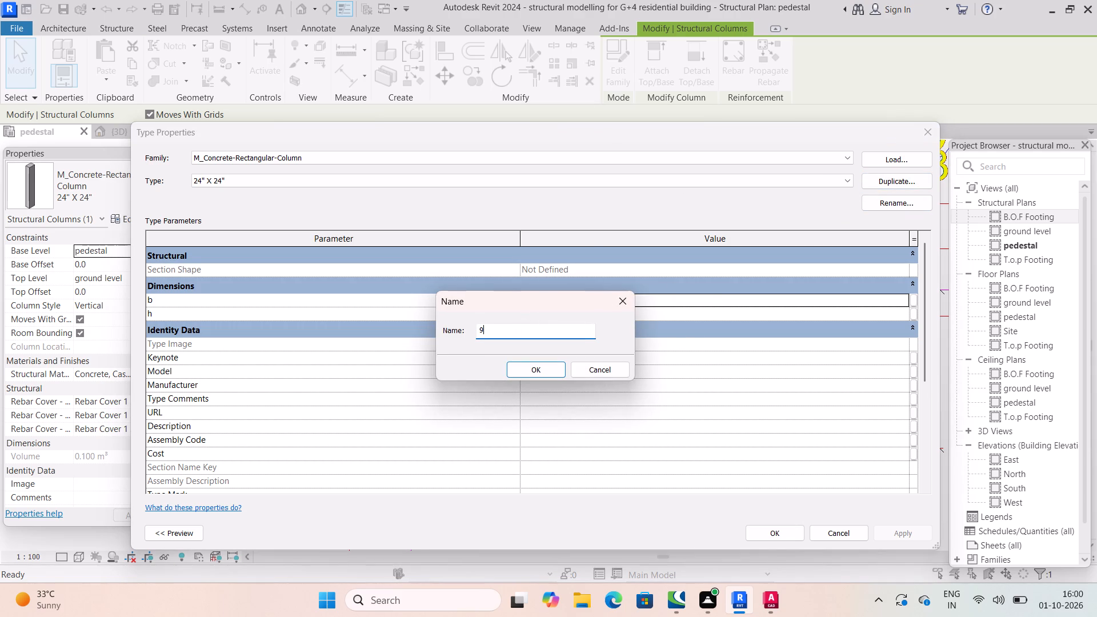
type("\"")
key("space")
type("x")
key("space")
type("18\"")
key("Return")
Set the 9" x 18" type's b to 18" and h to 9", and use it for the C1 column.
left_click(560, 302)
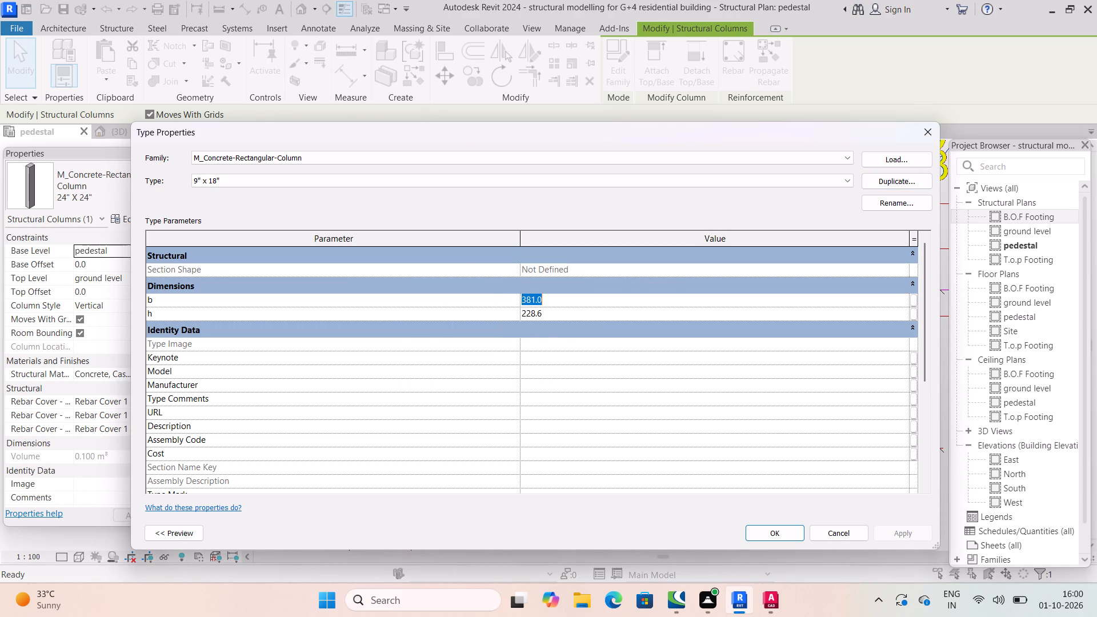
key("1")
key("BackSpace")
key("9")
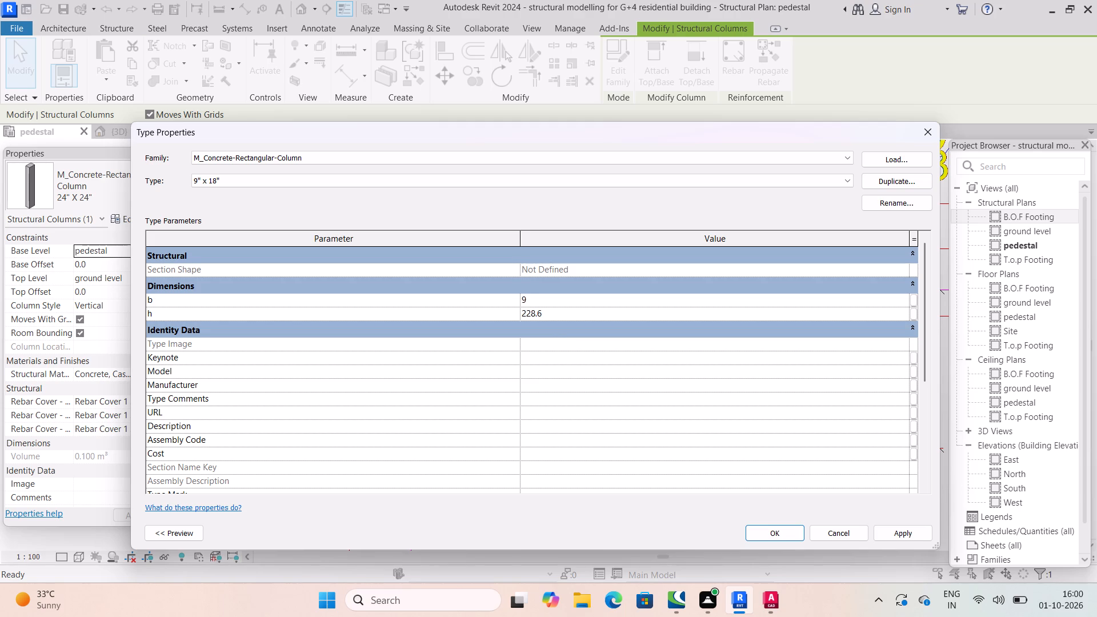
key("BackSpace")
type("18\"")
key("Return")
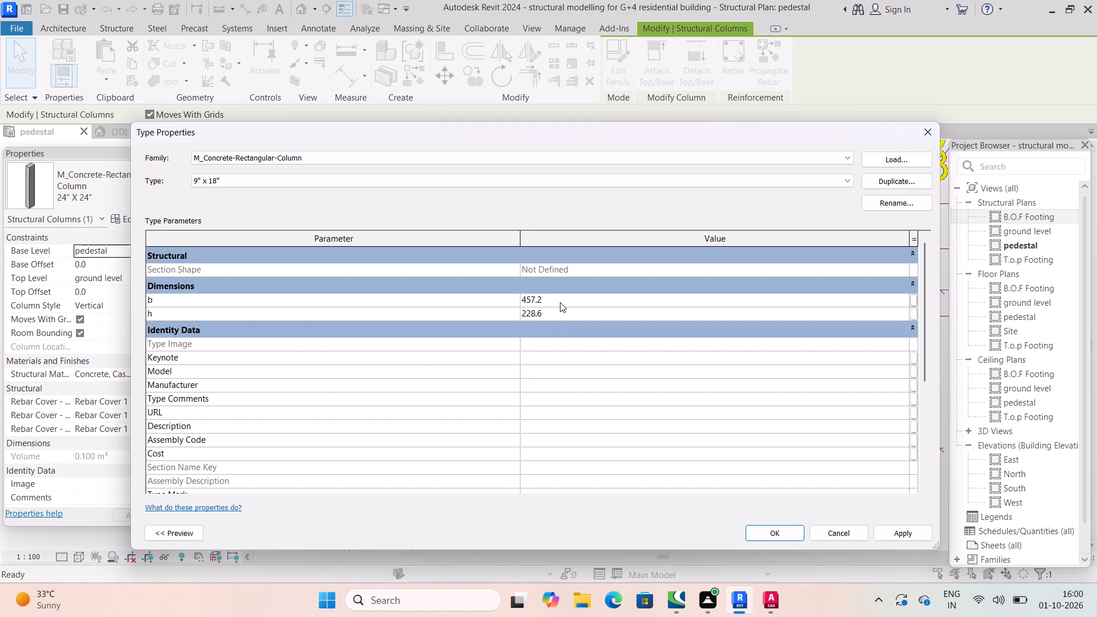
left_click(554, 311)
type("9\"")
key("Return")
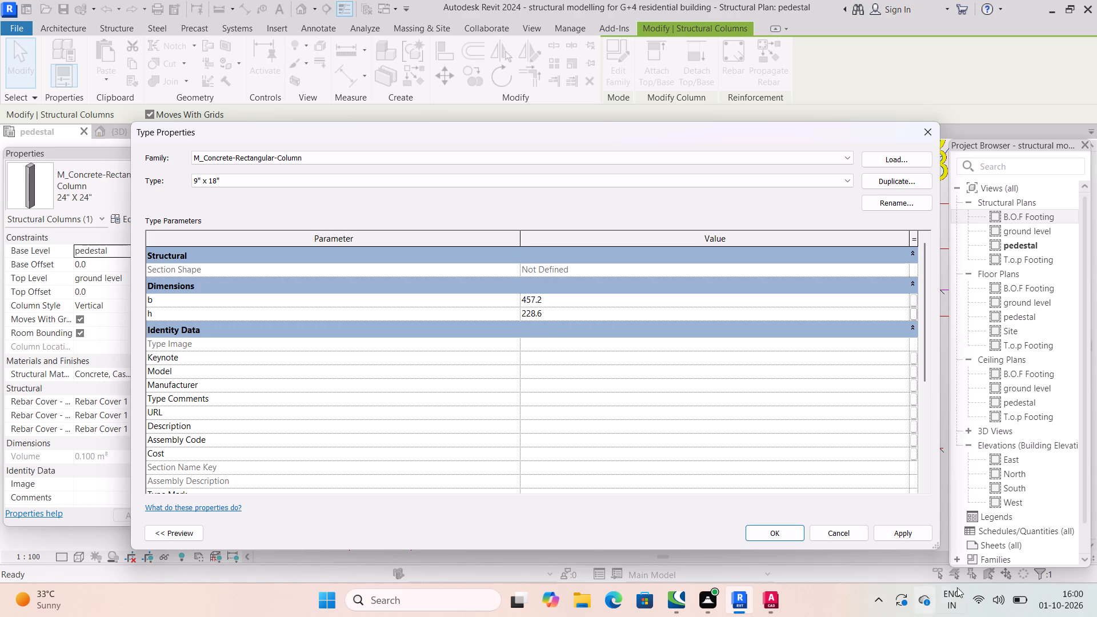
left_click(918, 531)
left_click(767, 528)
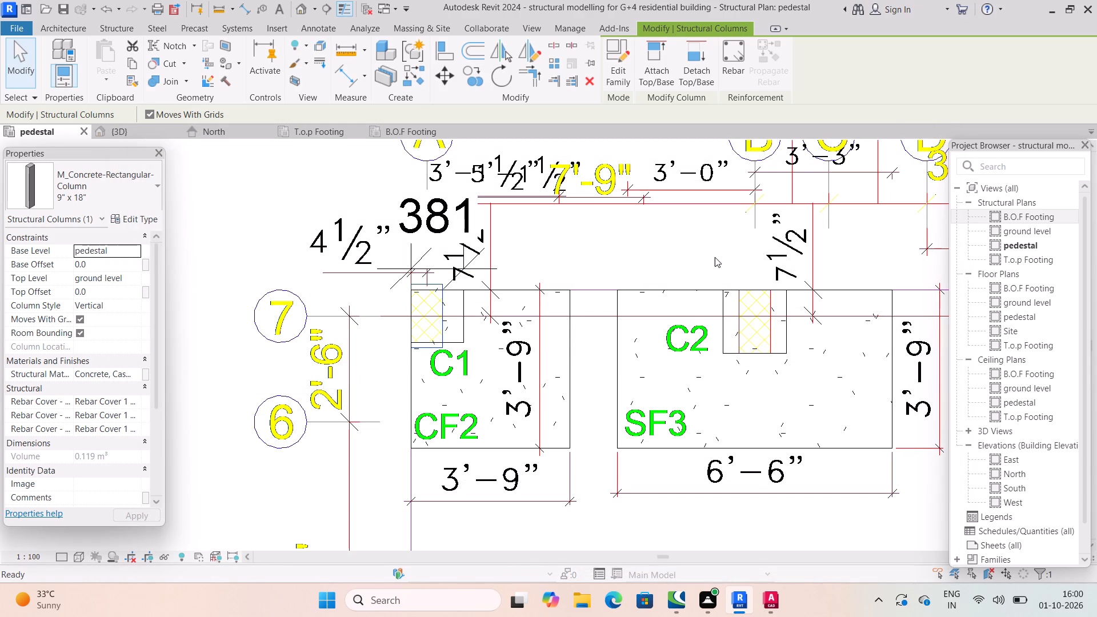
left_click(122, 187)
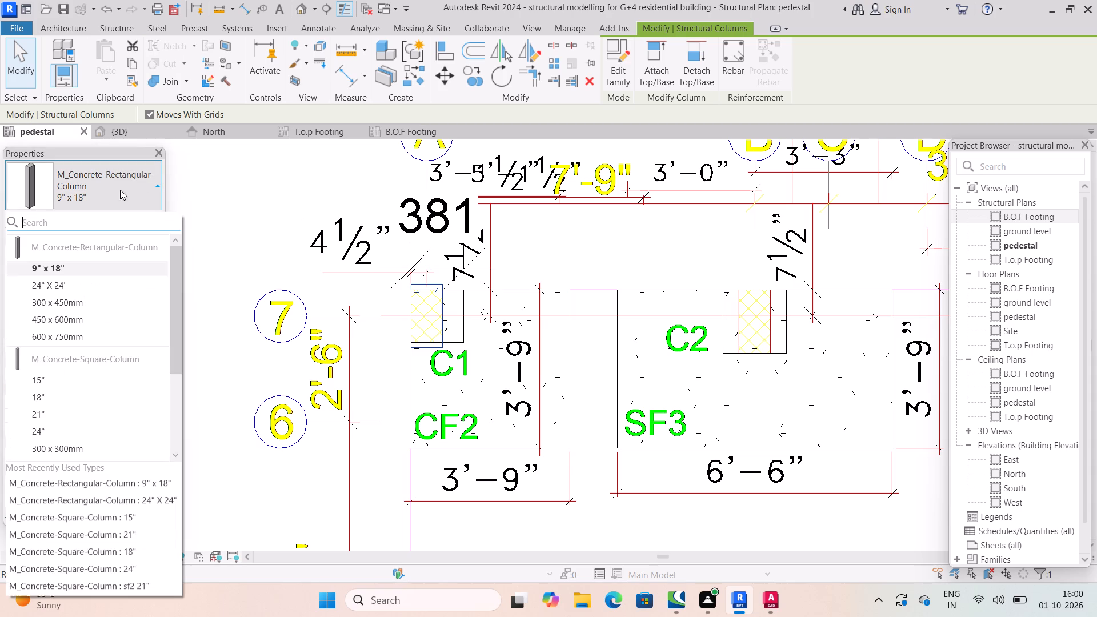
left_click(67, 267)
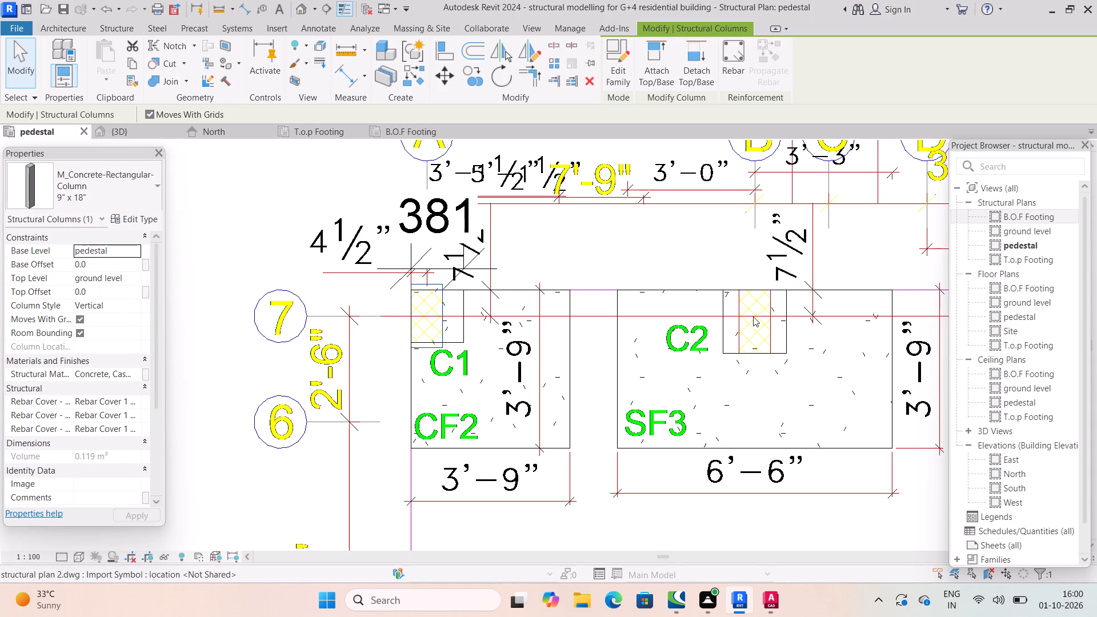
Place a 9" x 18" rectangular structural column on the C2 pedestal of footing SF3 near grid 7.
left_click(753, 317)
left_click(87, 185)
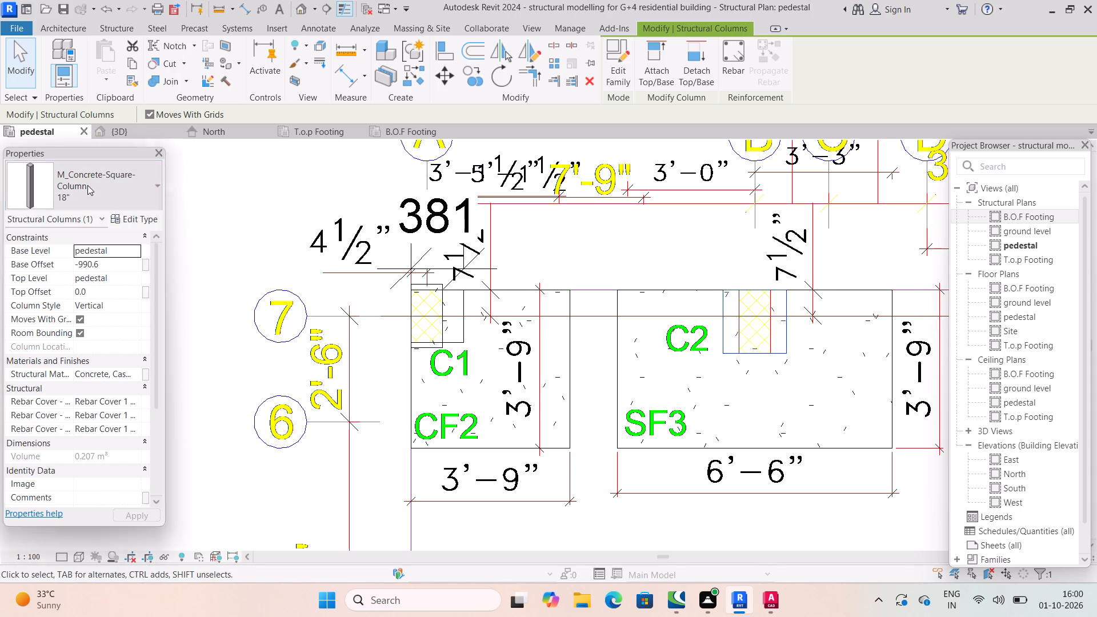
left_click(95, 186)
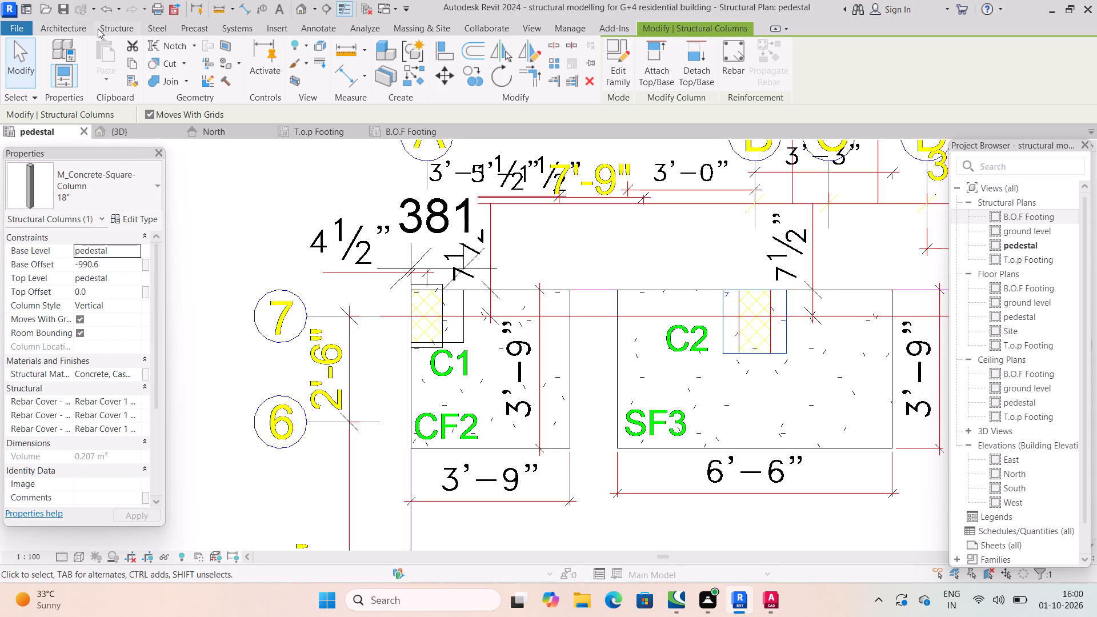
left_click(109, 29)
left_click(118, 46)
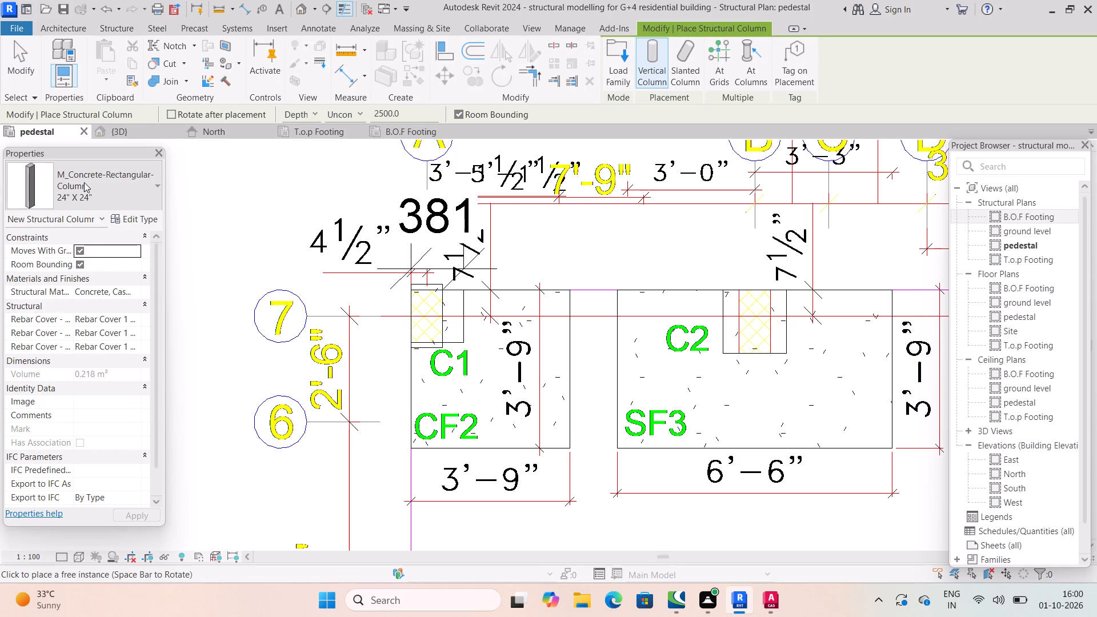
left_click(91, 187)
scroll(77, 275, "up", 4)
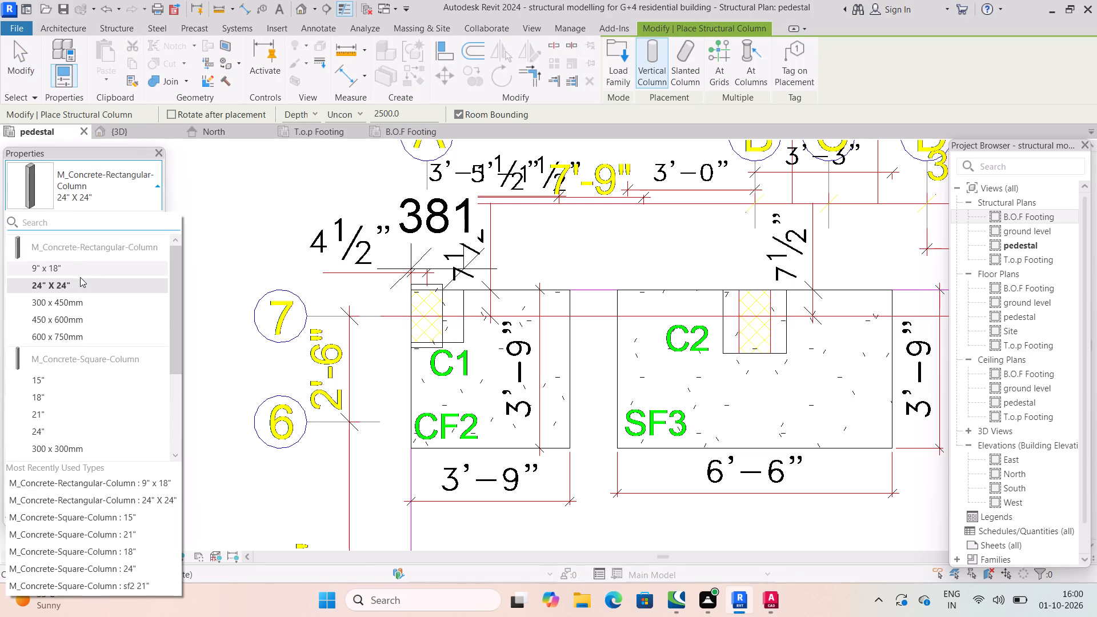
left_click(101, 265)
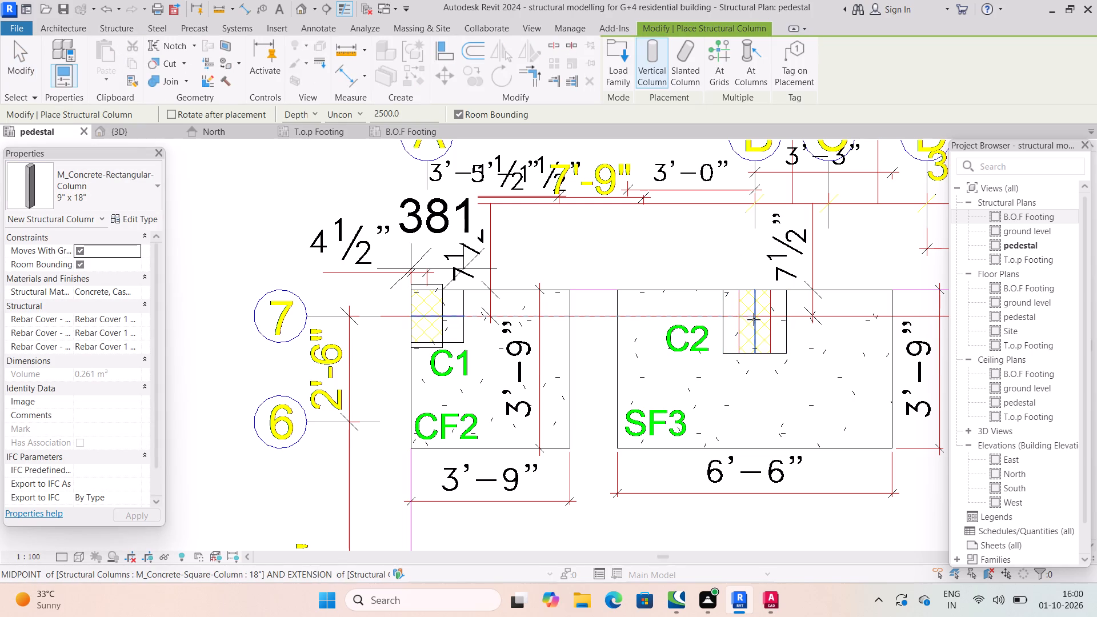
left_click(754, 319)
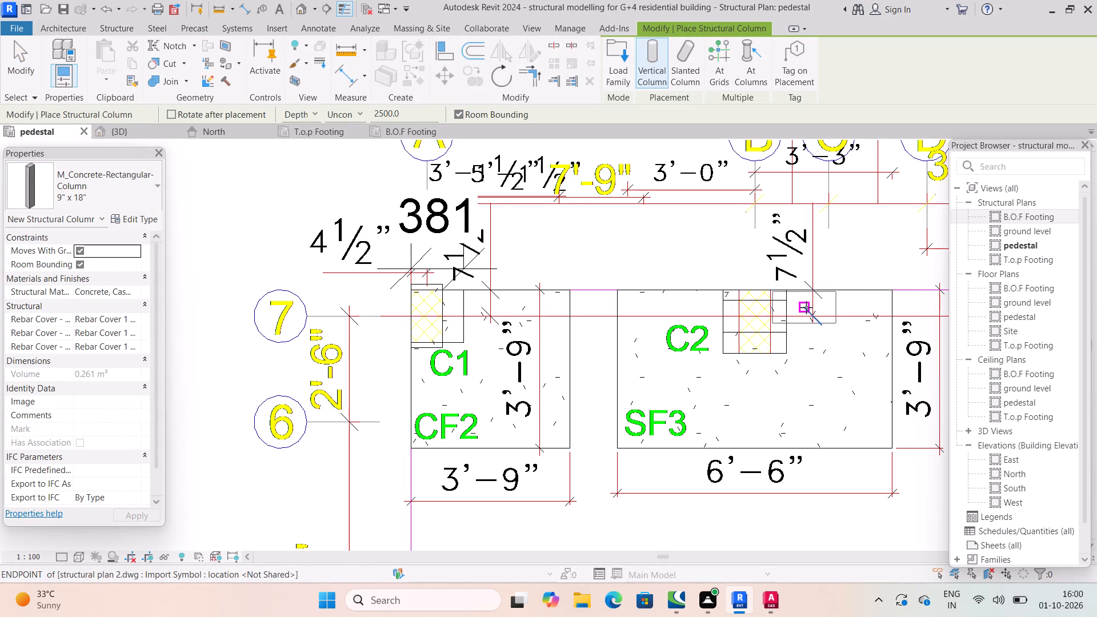
Switch to AutoCAD's structural plan 2 drawing and examine the column sizes and orientations in the column layout plan.
middle_click_drag(794, 306, 690, 231)
scroll(794, 306, "down", 2)
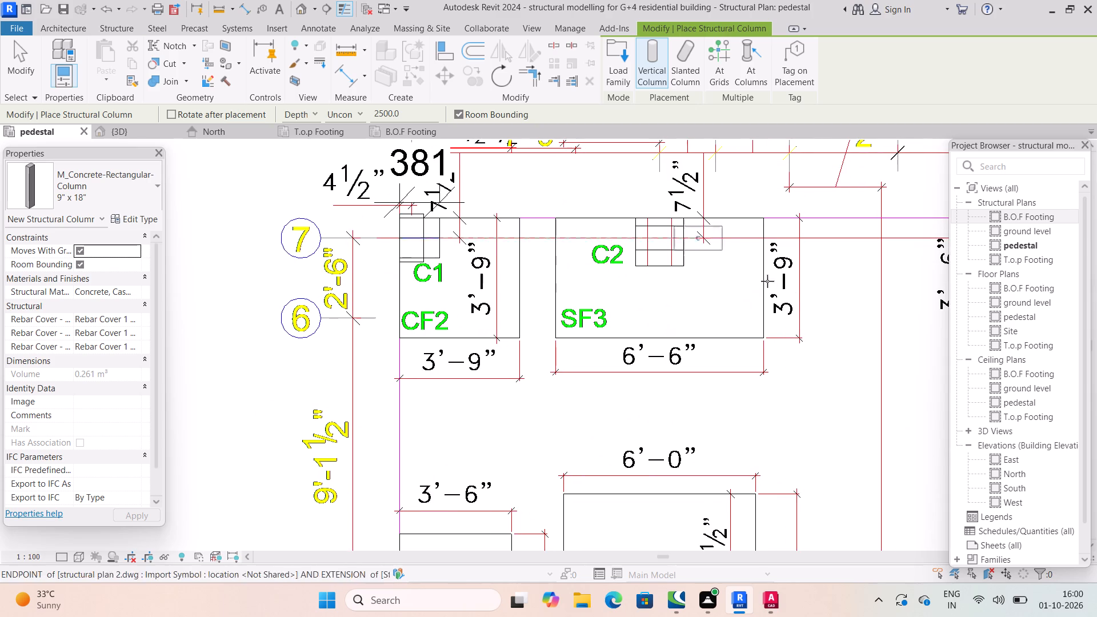
scroll(774, 299, "down", 3)
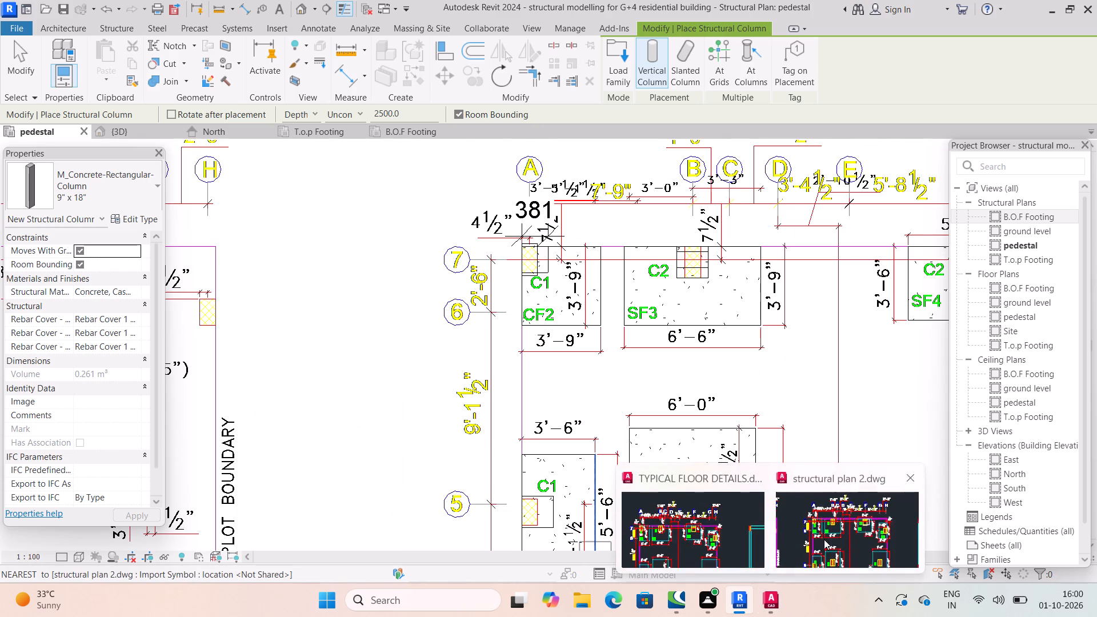
left_click(824, 539)
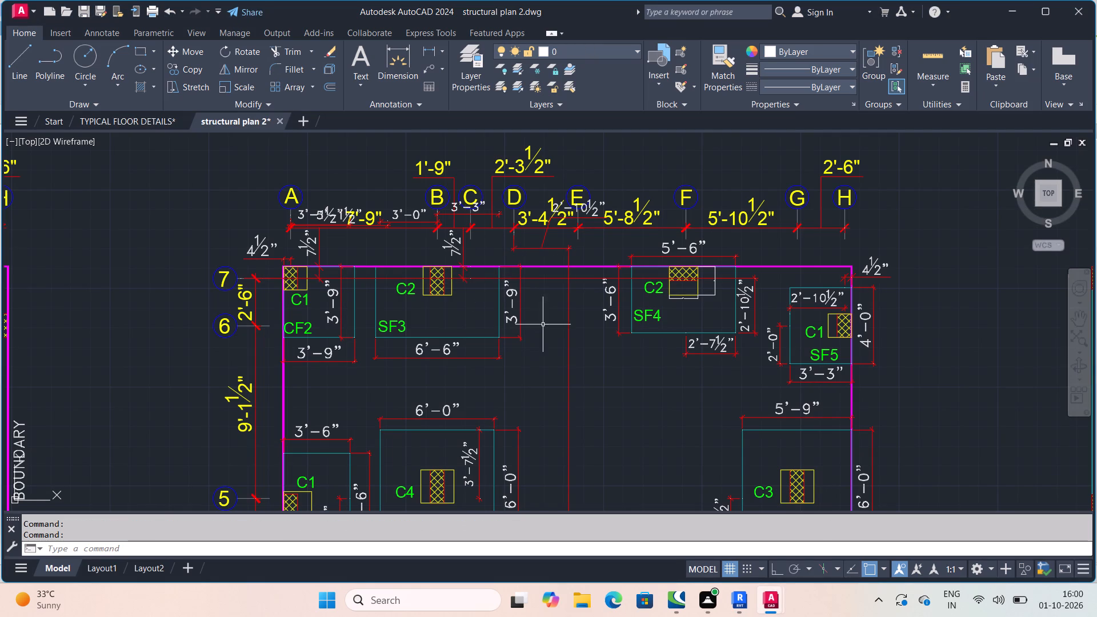
scroll(570, 347, "down", 4)
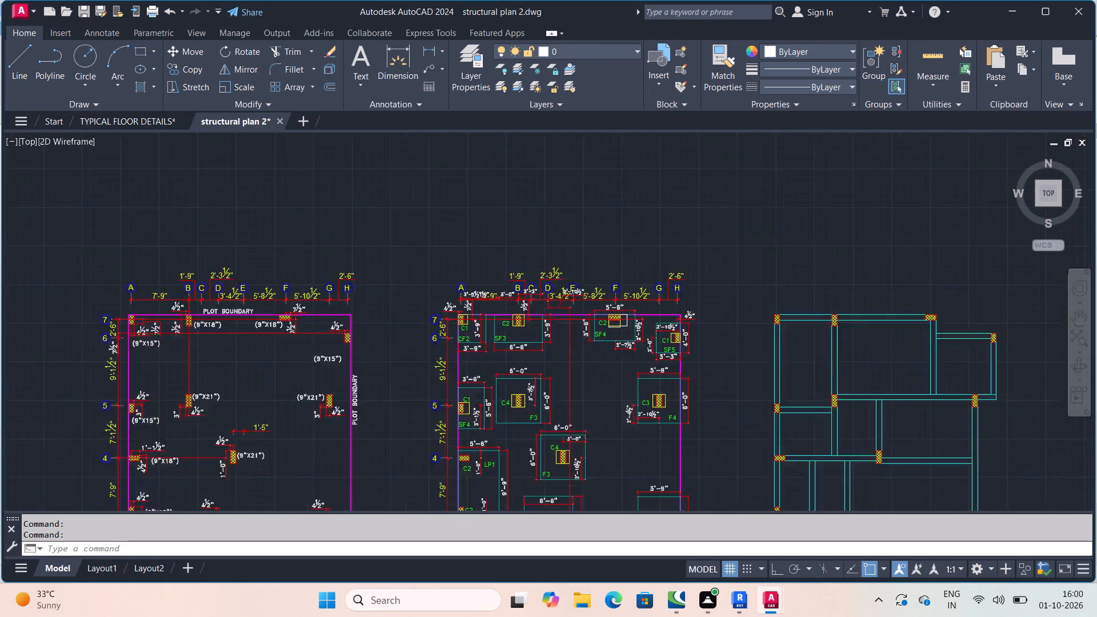
scroll(370, 378, "up", 3)
middle_click_drag(363, 379, 678, 347)
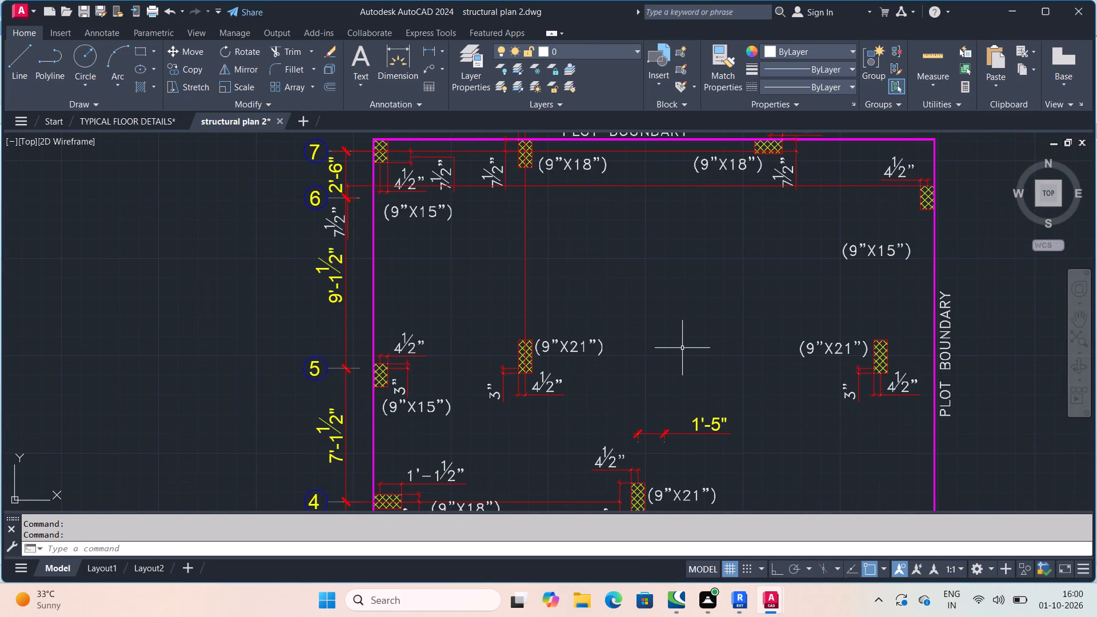
scroll(682, 348, "down", 4)
scroll(683, 402, "up", 2)
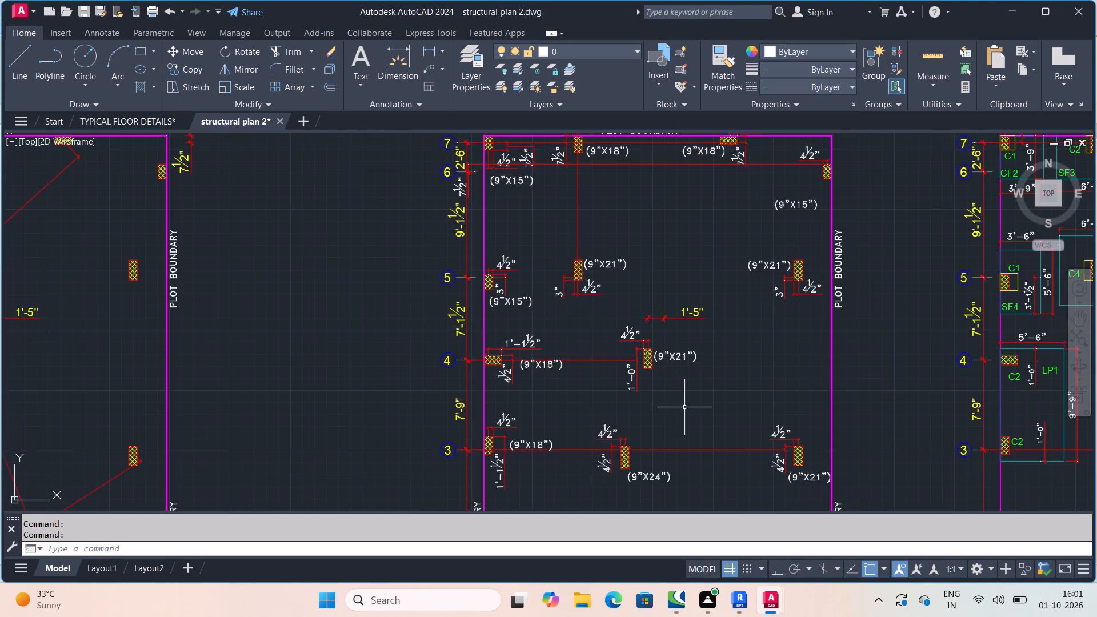
middle_click_drag(692, 363, 692, 404)
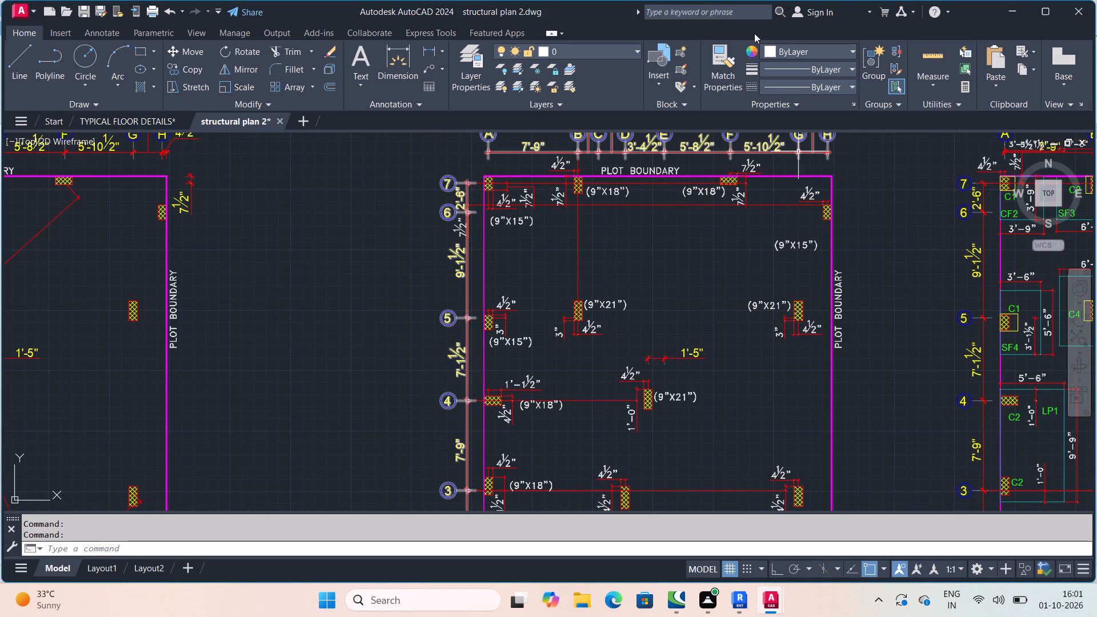
Switch to Revit and place a 9" x 18" column at the C2 pedestal of footing SF4 near grid F.
left_click(755, 543)
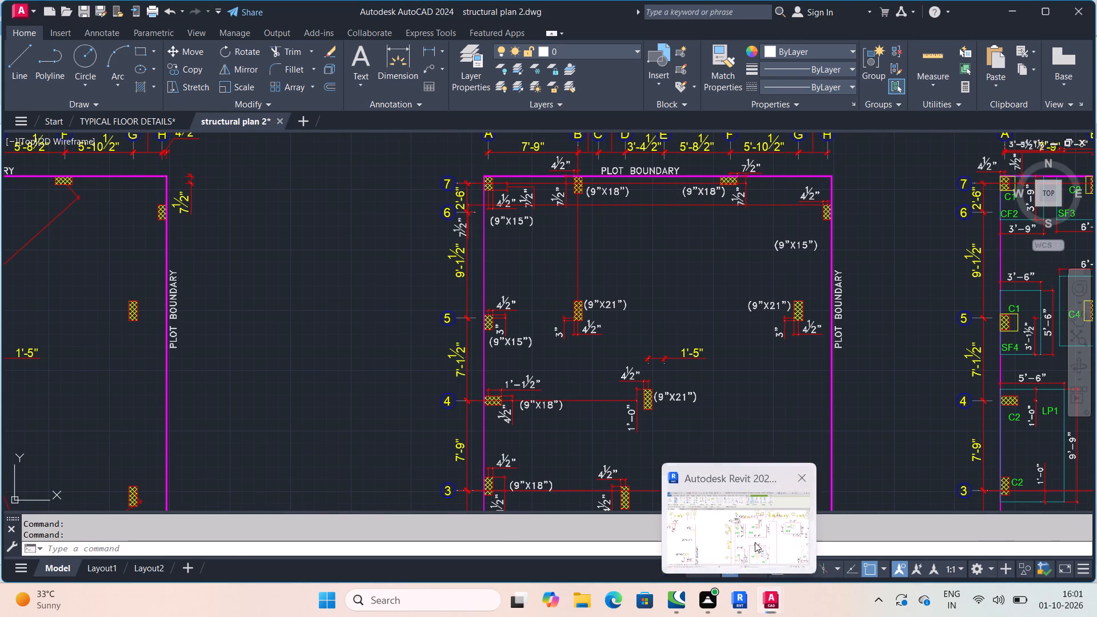
middle_click_drag(871, 282, 607, 311)
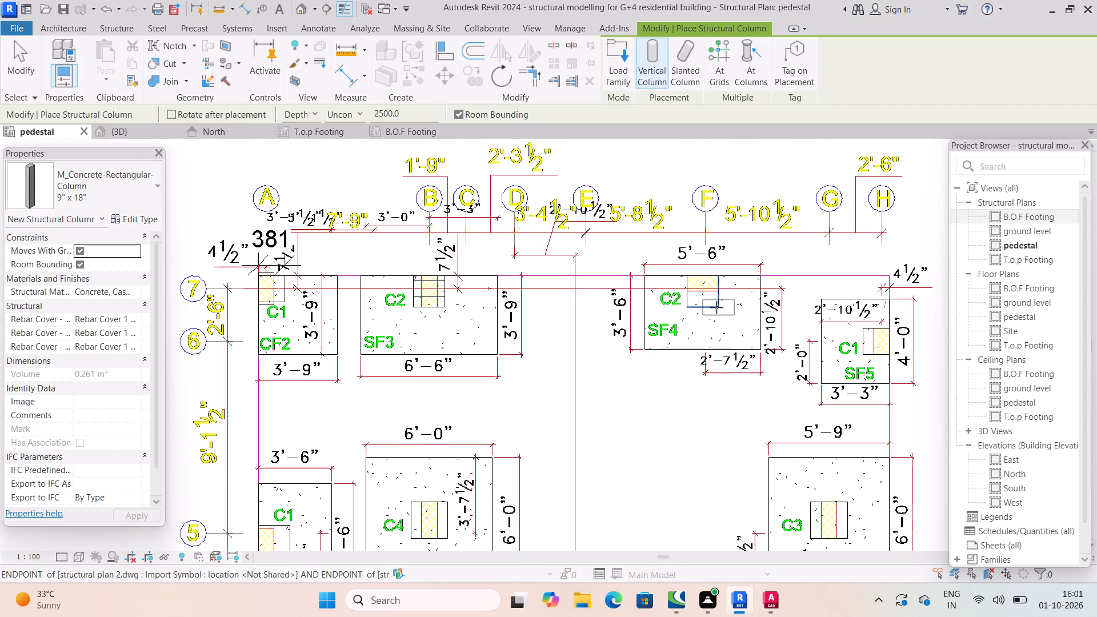
scroll(715, 305, "up", 2)
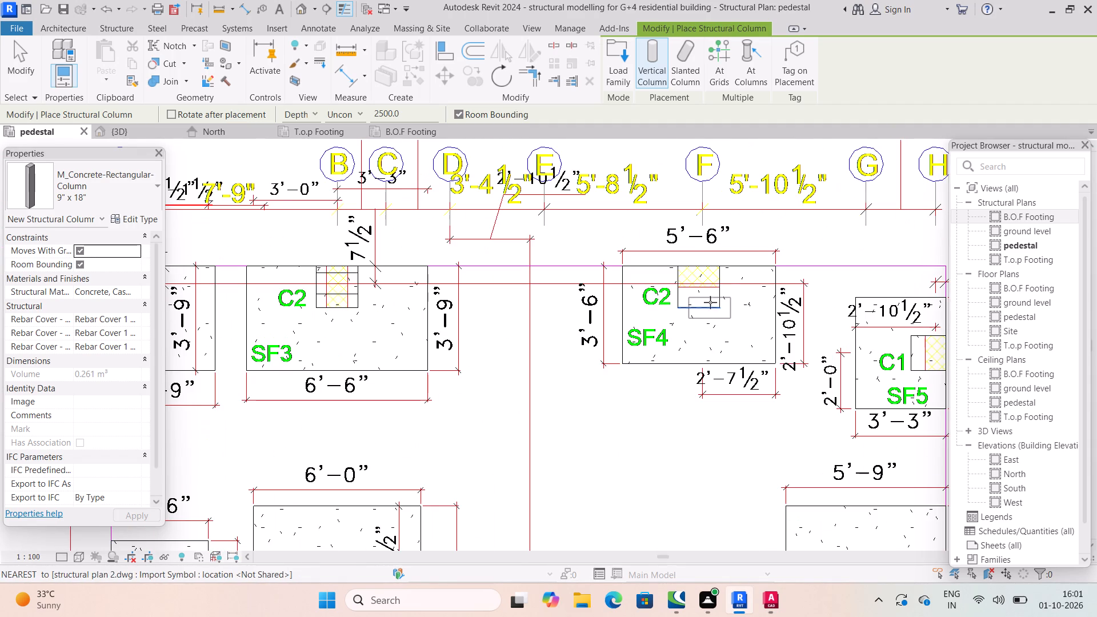
left_click(713, 301)
Switch to AutoCAD's TYPICAL FLOOR DETAILS drawing and examine the column sizes and orientations from grid 7 down to grid 1.
middle_click_drag(683, 414, 738, 217)
scroll(697, 341, "down", 2)
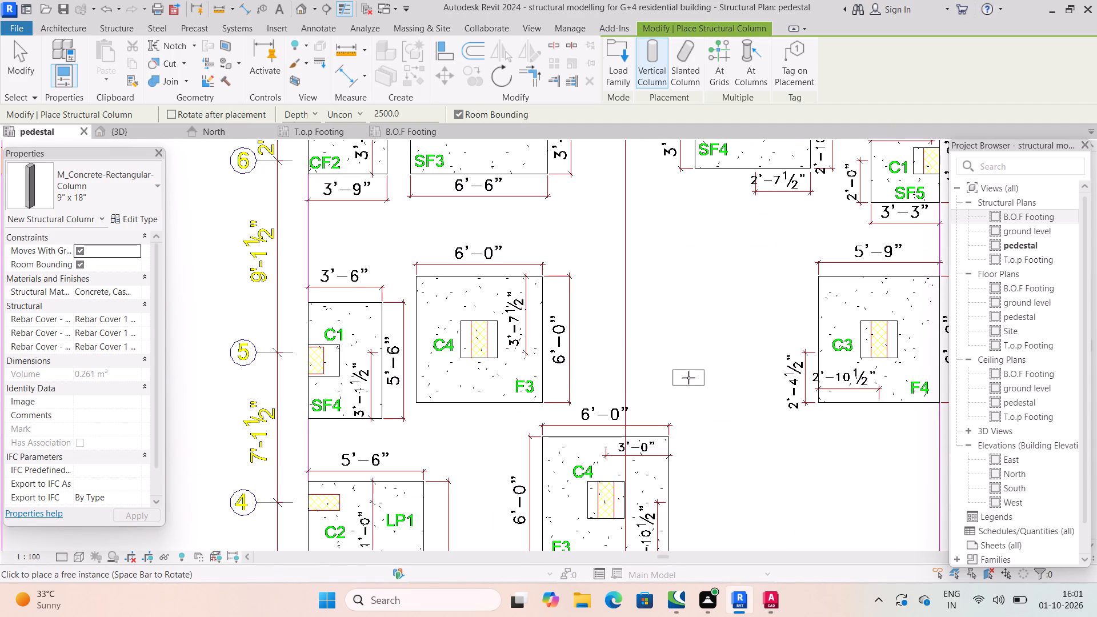
left_click(708, 542)
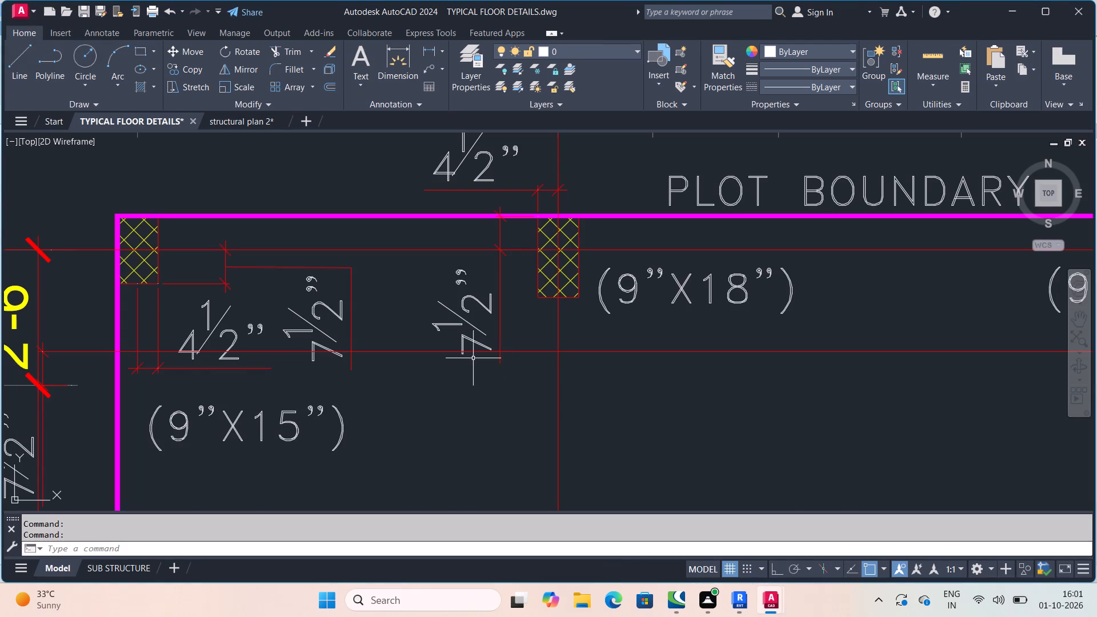
scroll(474, 358, "down", 4)
middle_click_drag(476, 441, 507, 326)
scroll(484, 362, "up", 4)
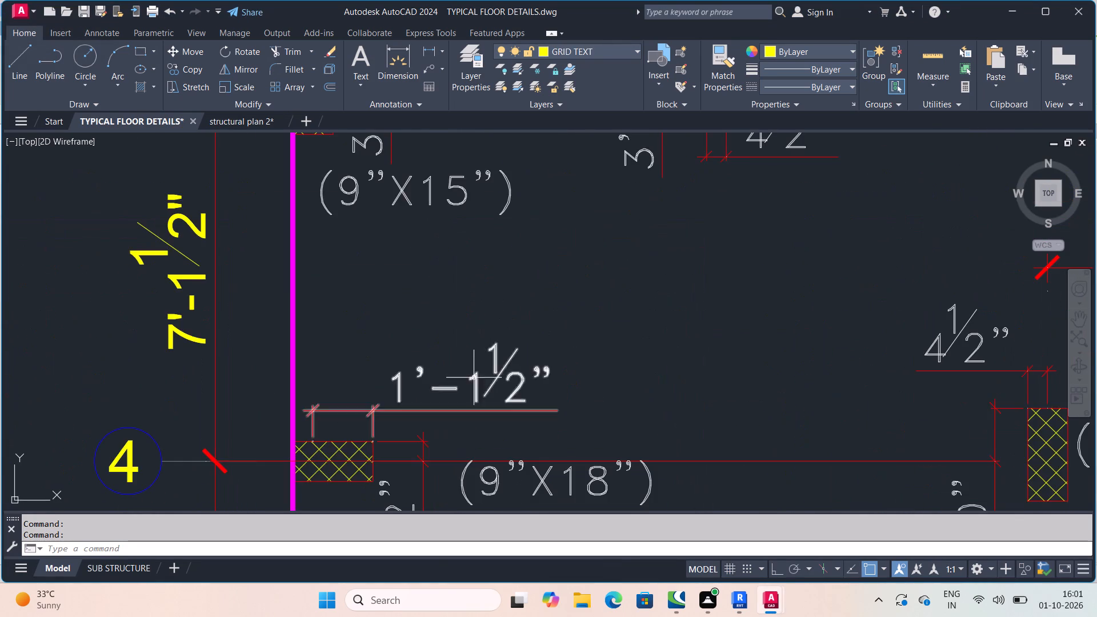
scroll(474, 387, "down", 2)
middle_click_drag(561, 389, 538, 370)
scroll(551, 382, "down", 1)
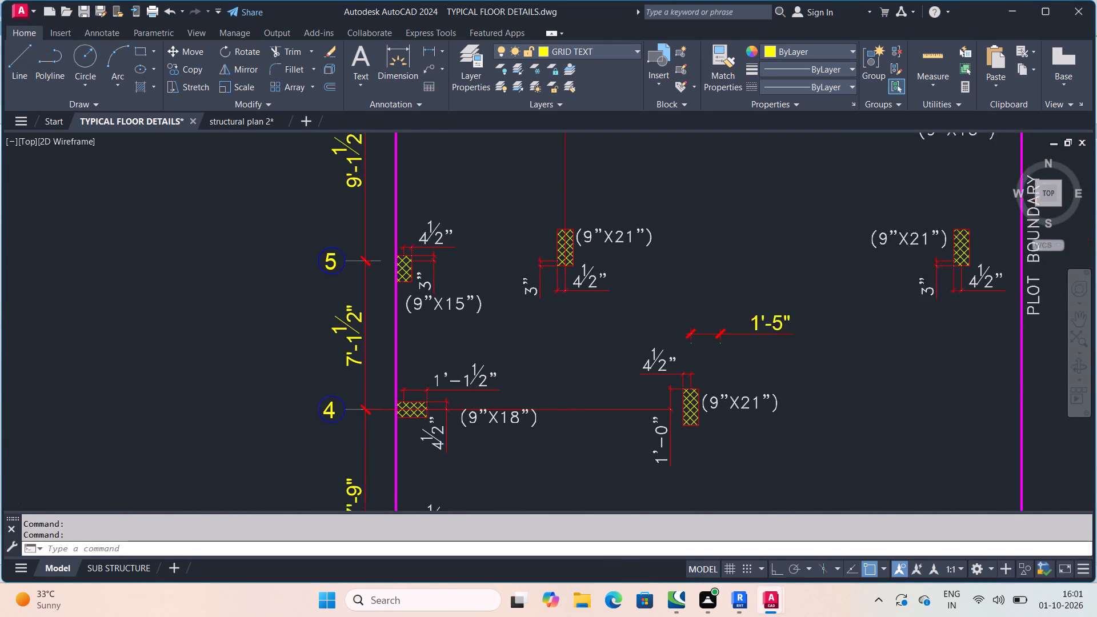
middle_click_drag(538, 370, 554, 321)
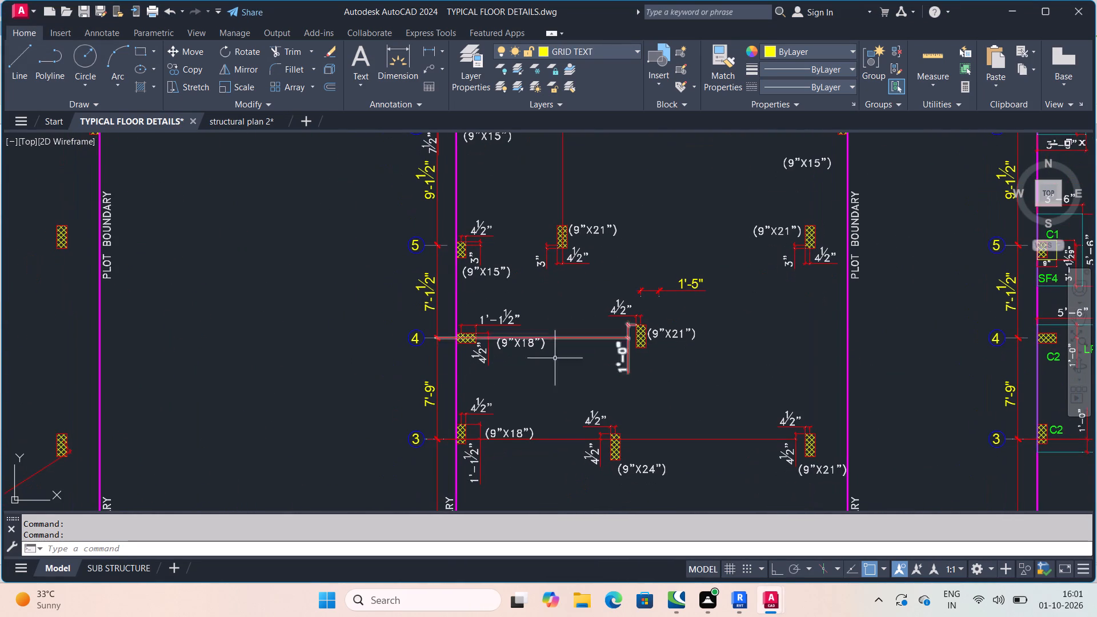
middle_click_drag(564, 412, 591, 215)
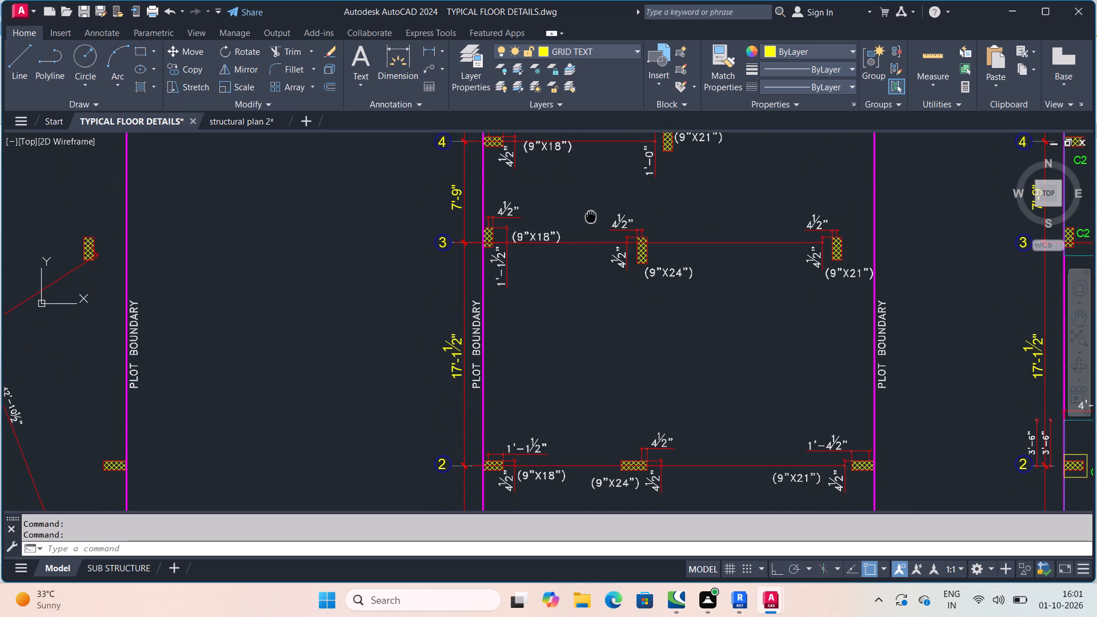
middle_click_drag(591, 215, 588, 215)
scroll(591, 215, "down", 1)
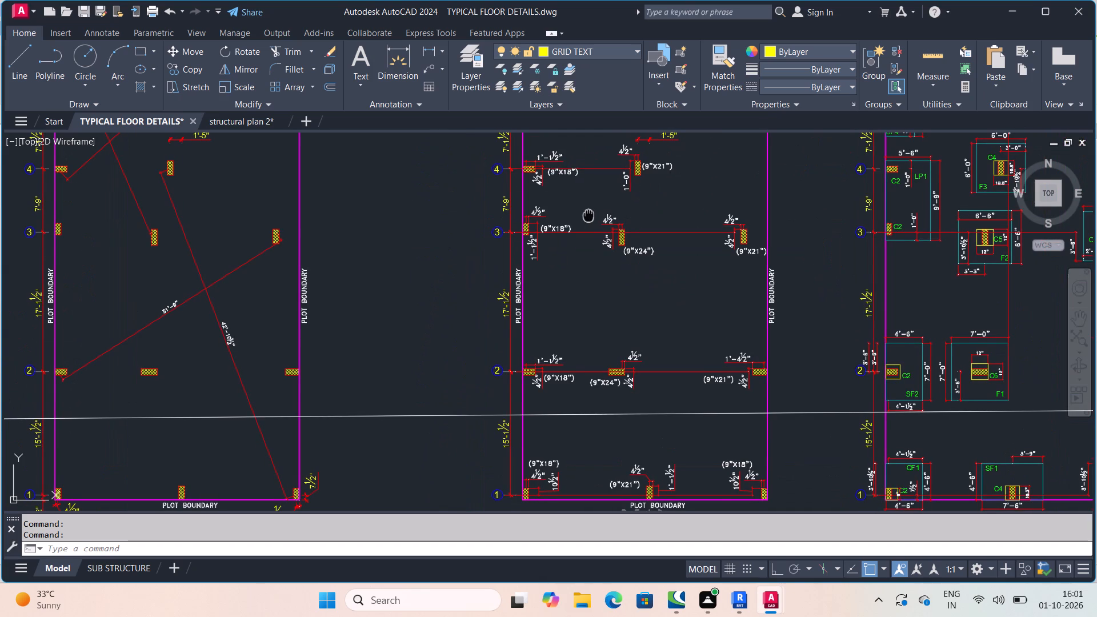
middle_click_drag(588, 215, 586, 226)
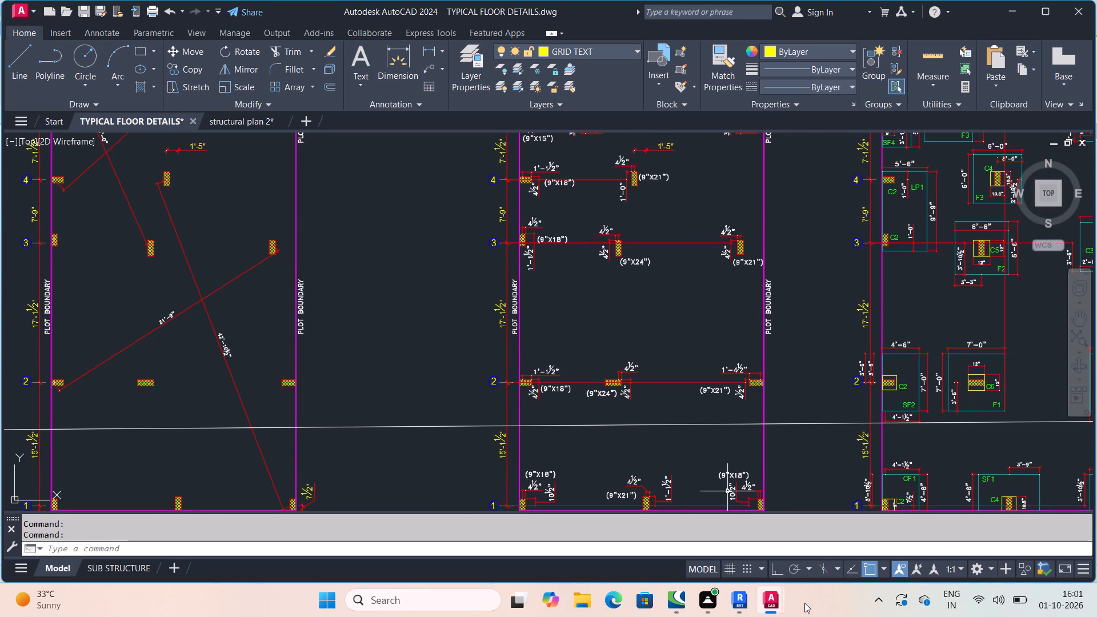
scroll(610, 262, "up", 1)
middle_click_drag(610, 265, 660, 457)
scroll(660, 457, "down", 2)
middle_click_drag(660, 457, 660, 463)
scroll(660, 463, "up", 1)
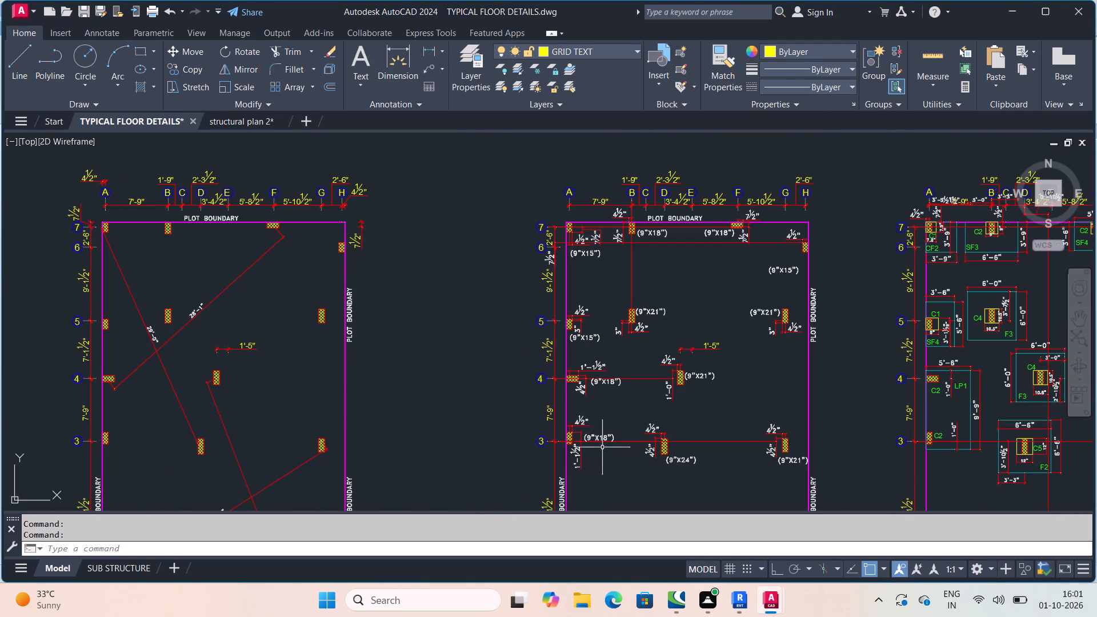
scroll(559, 344, "up", 2)
middle_click_drag(610, 335, 617, 412)
scroll(614, 386, "down", 1)
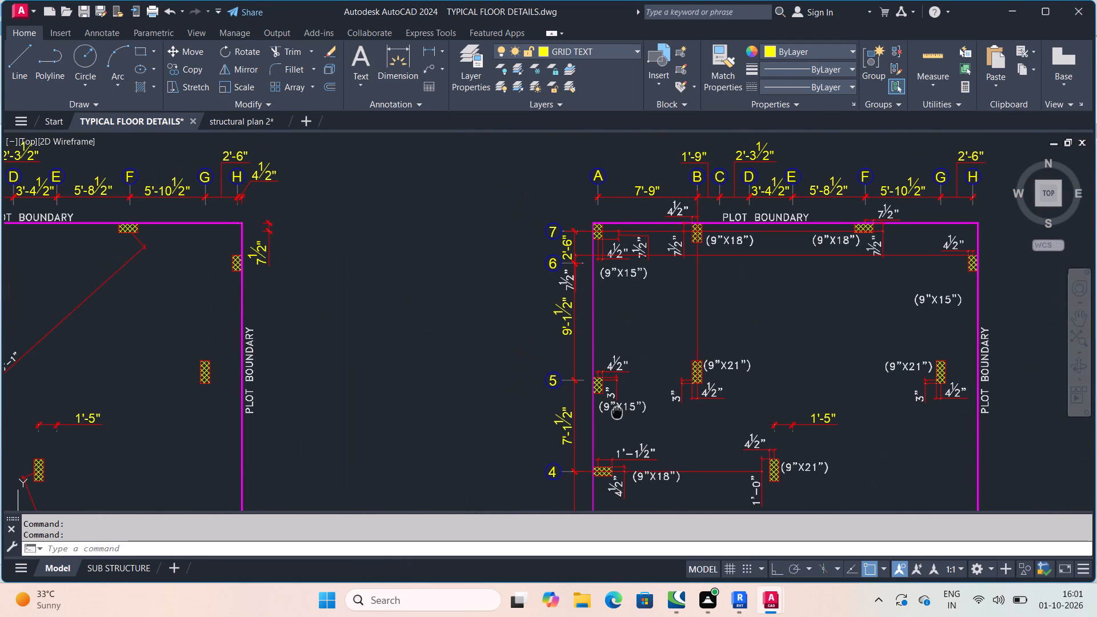
middle_click_drag(617, 412, 640, 265)
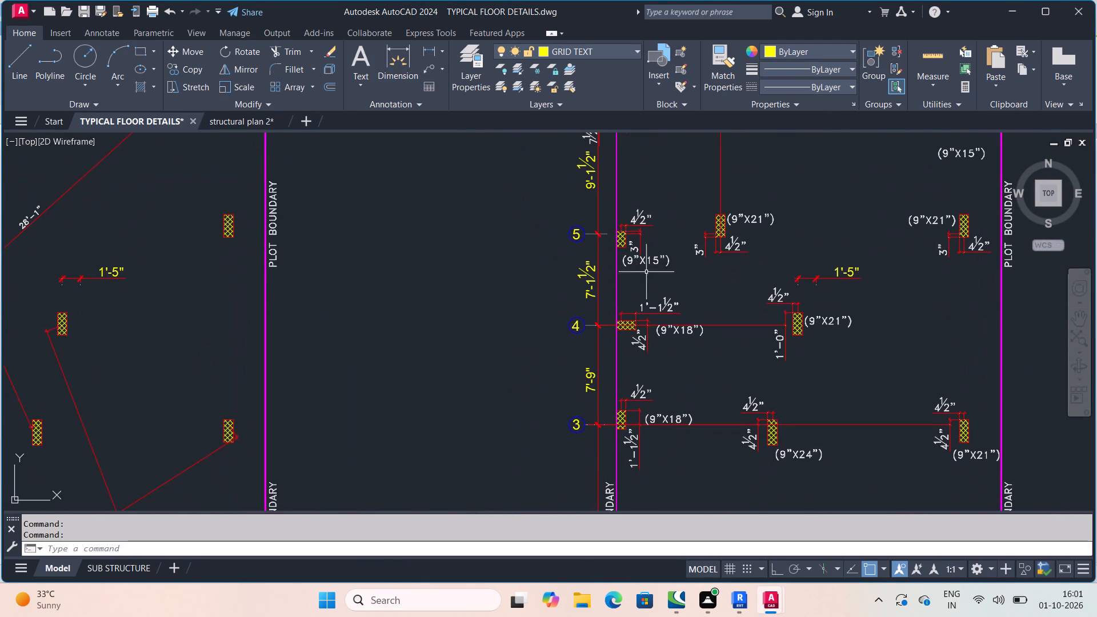
middle_click_drag(712, 450, 680, 157)
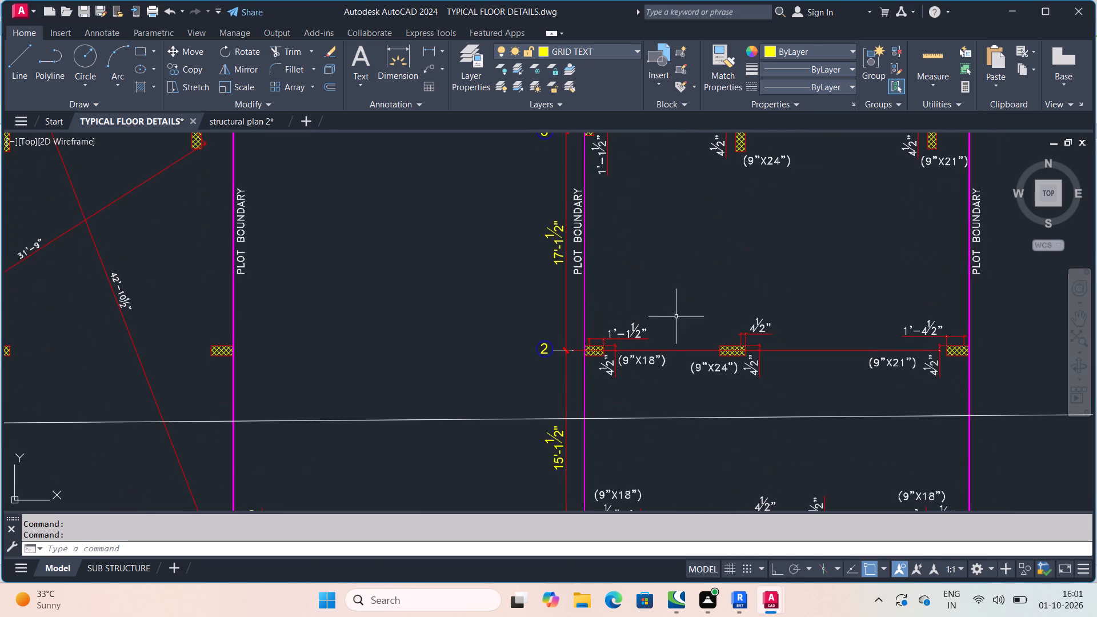
middle_click_drag(674, 320, 671, 161)
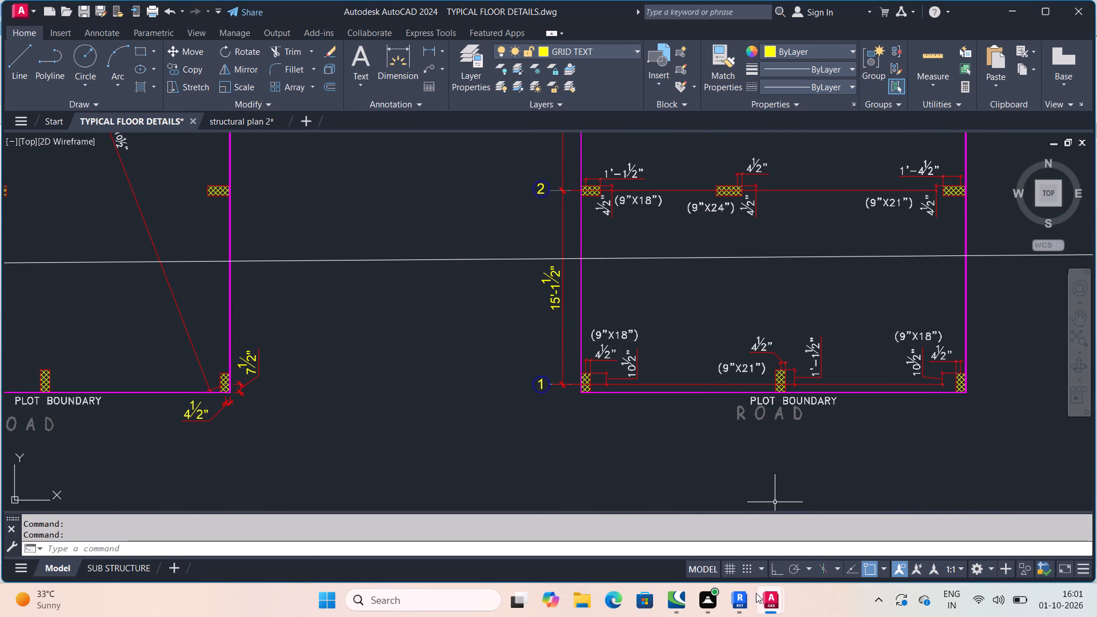
Switch to Revit and place a 9" x 18" column at the C2 position on footing LP1 along grid 4.
left_click(735, 535)
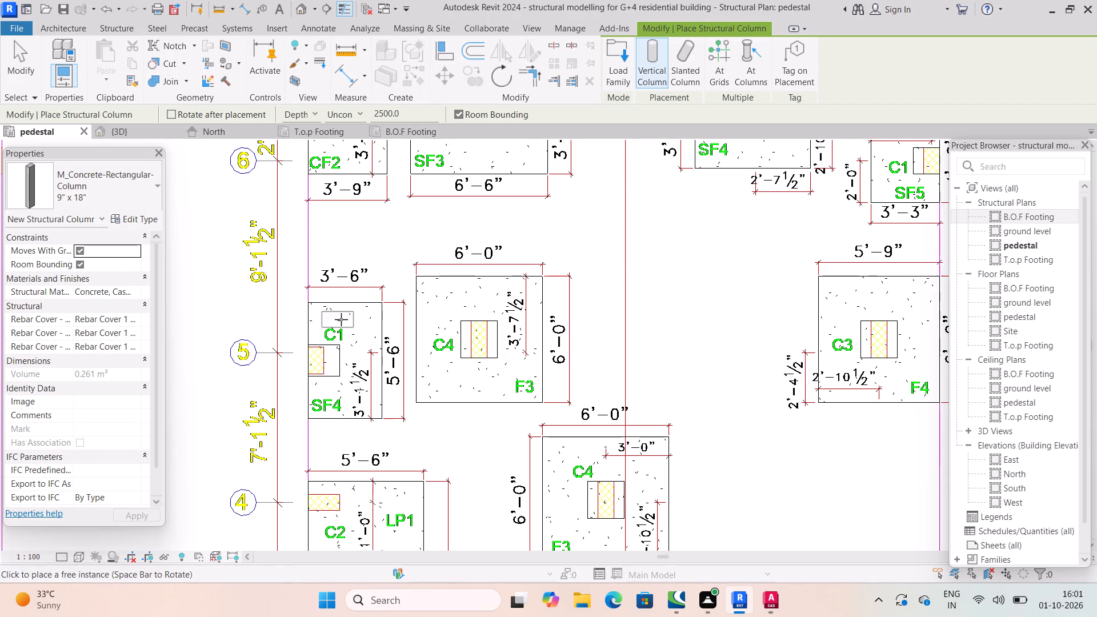
scroll(439, 270, "down", 4)
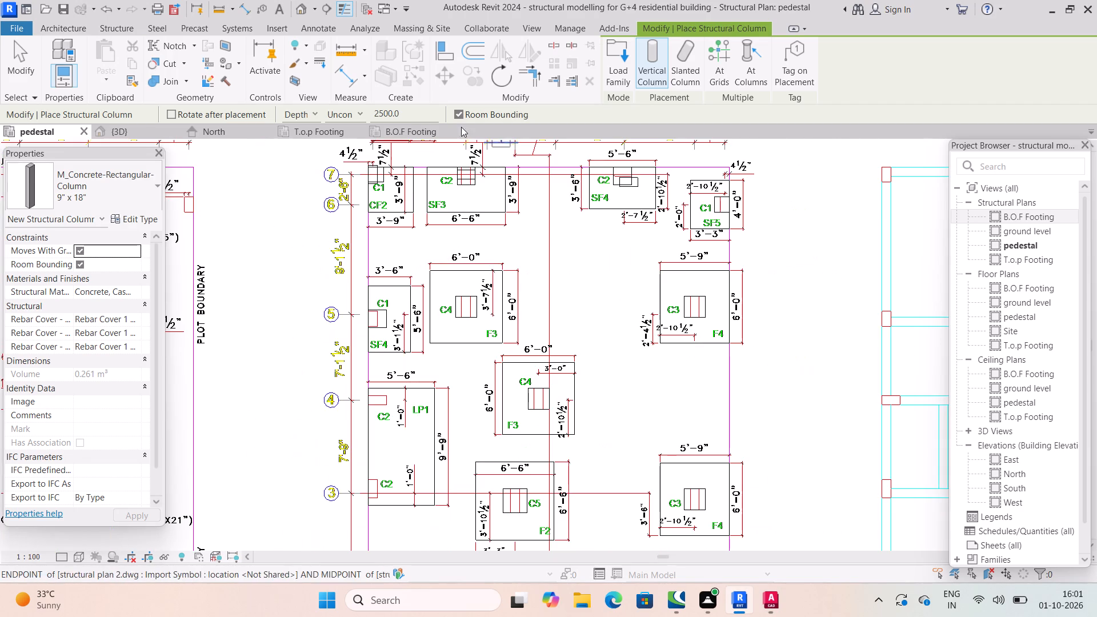
scroll(394, 339, "up", 2)
scroll(375, 412, "up", 1)
middle_click_drag(386, 421, 506, 300)
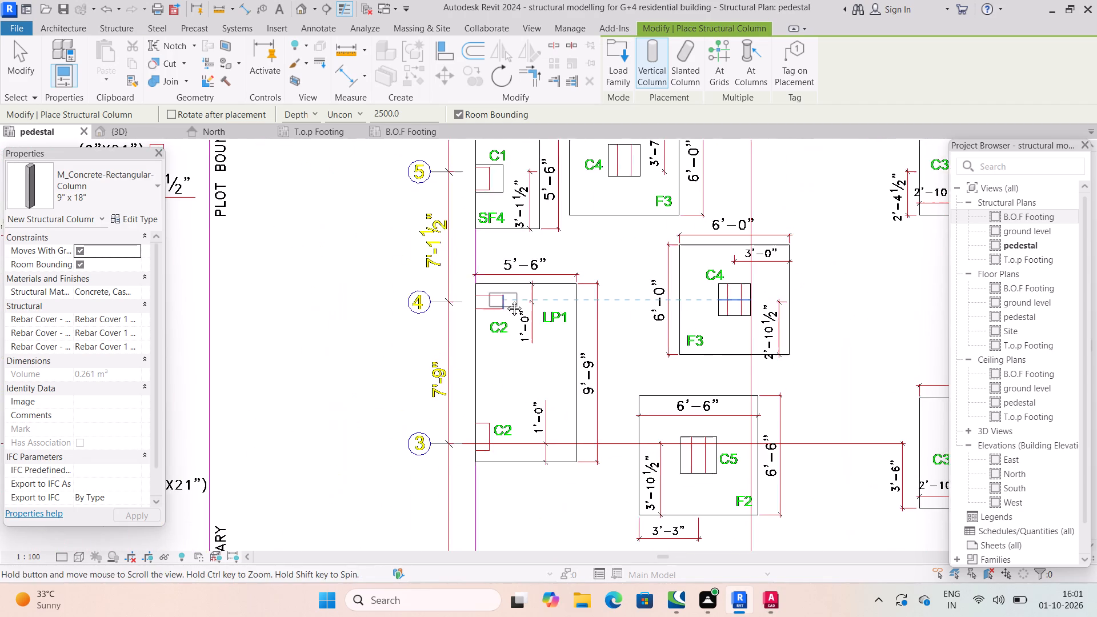
middle_click_drag(506, 300, 505, 300)
scroll(488, 311, "up", 2)
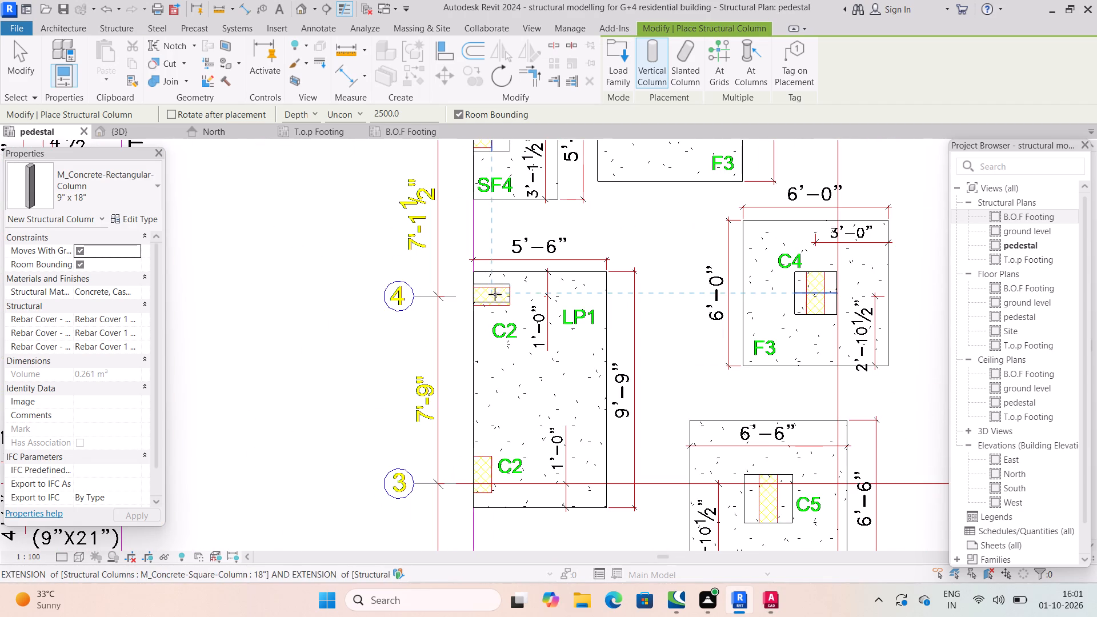
left_click(505, 292)
scroll(558, 348, "down", 3)
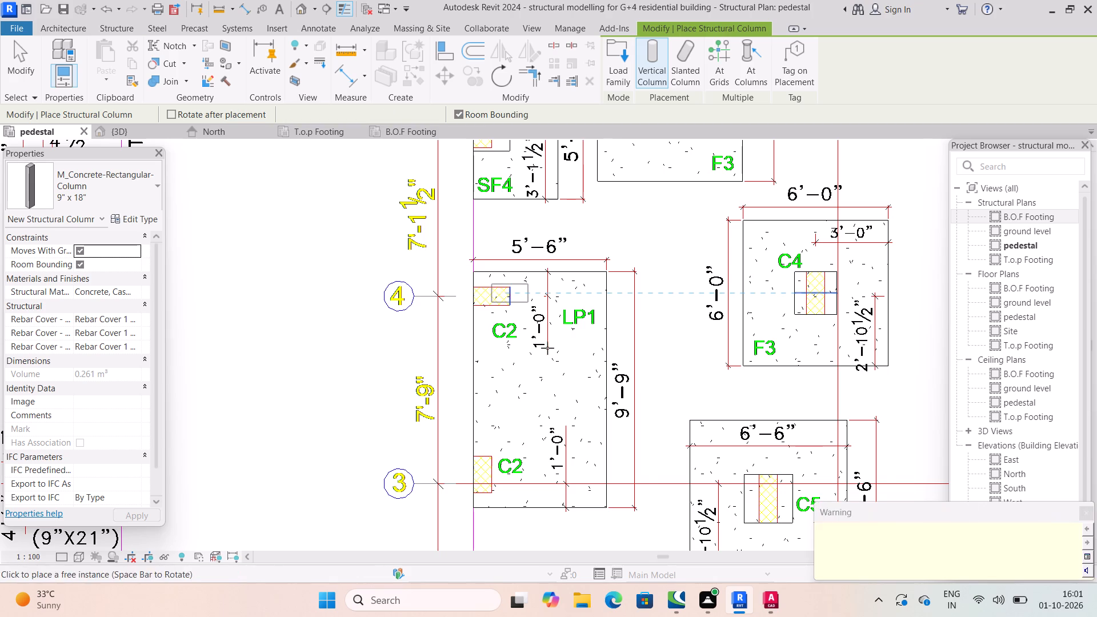
scroll(485, 432, "down", 2)
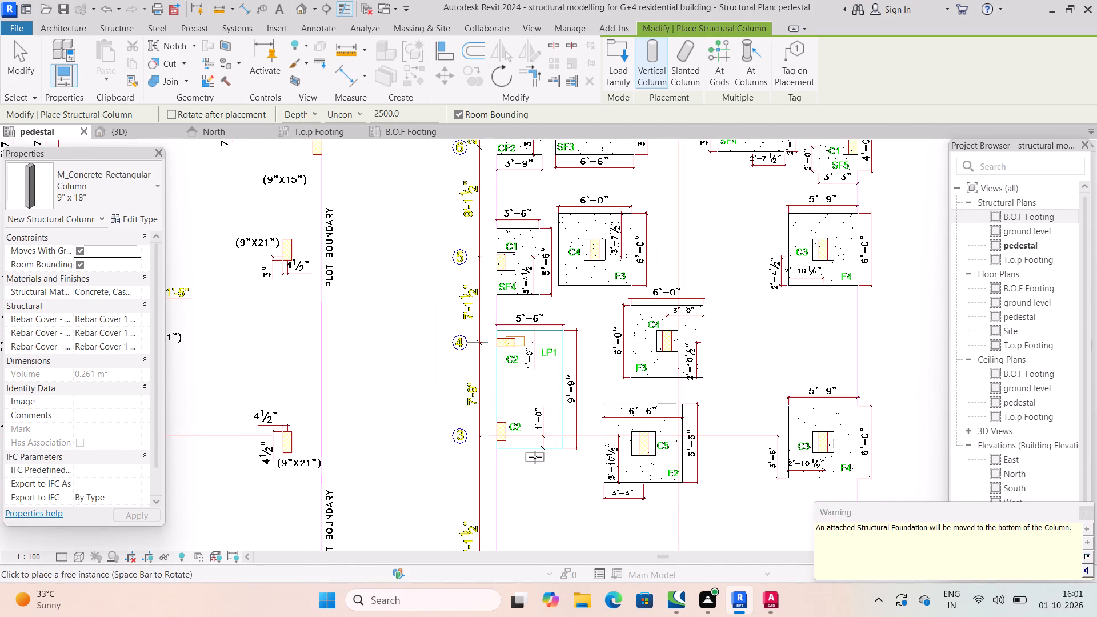
Place a 9" x 18" column lengthwise along grid 2 at the C2 pedestal of footing SF2.
scroll(534, 444, "down", 3)
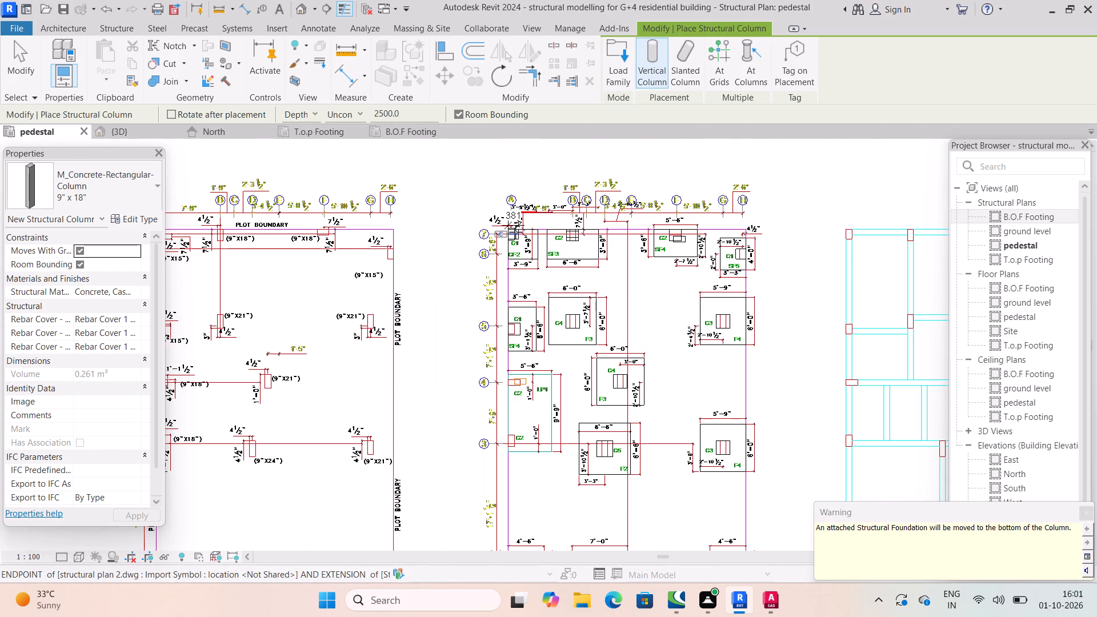
scroll(515, 232, "up", 3)
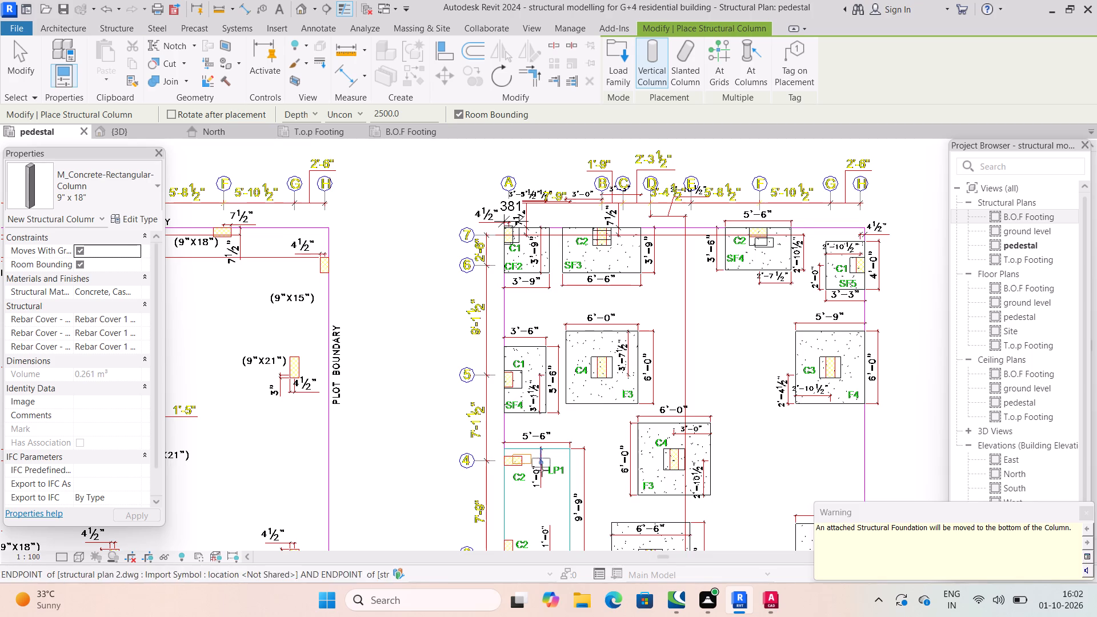
middle_click_drag(542, 470, 550, 343)
middle_click_drag(551, 420, 521, 282)
middle_click_drag(508, 447, 537, 181)
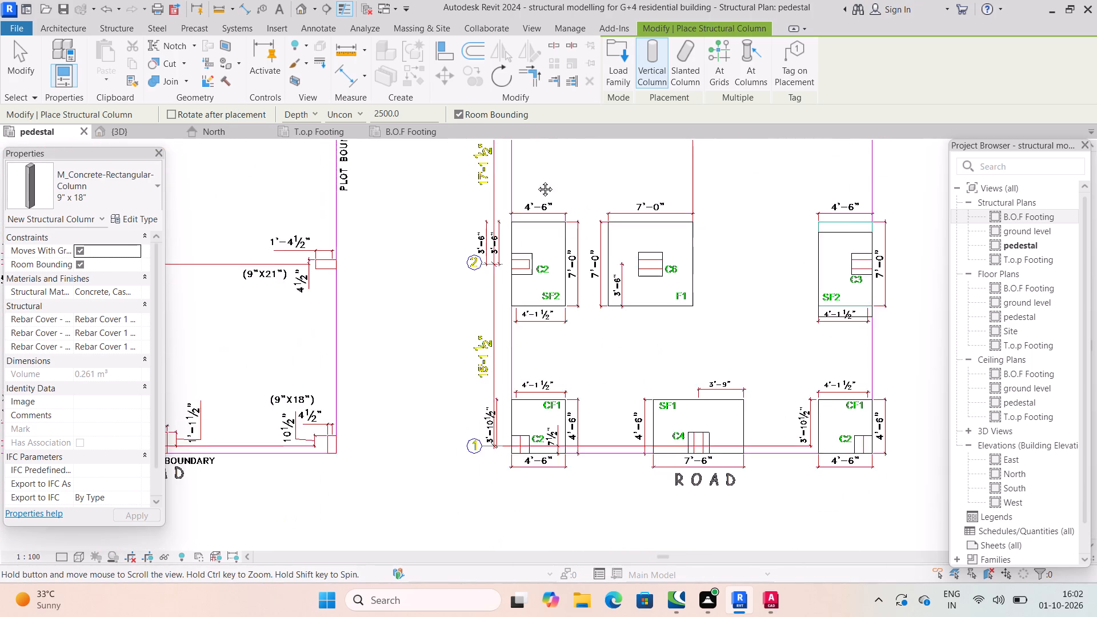
middle_click_drag(537, 181, 551, 269)
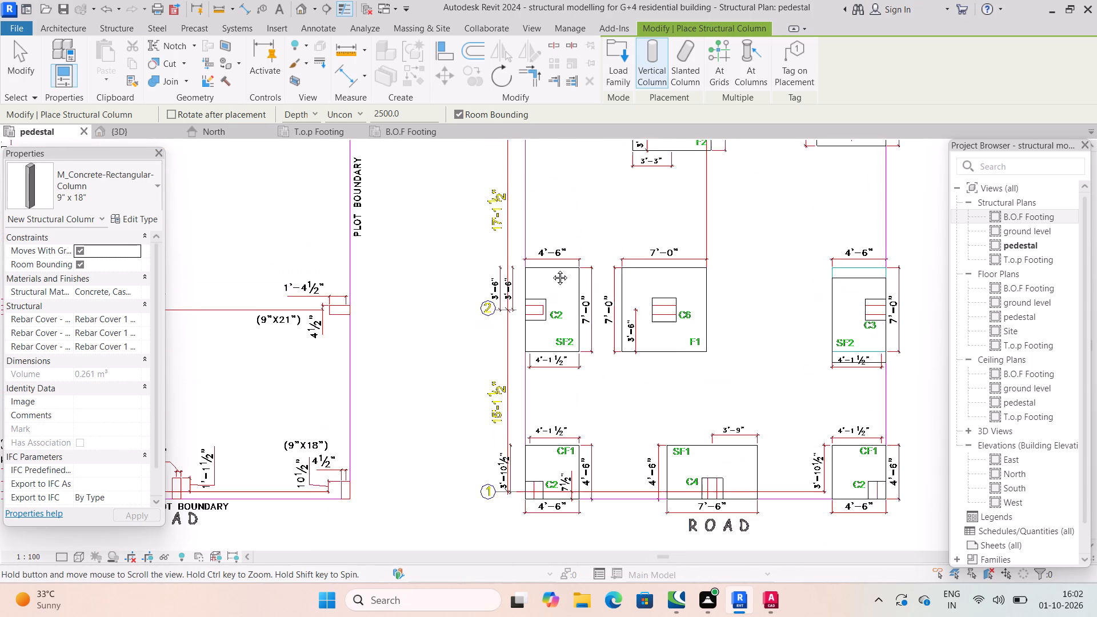
middle_click_drag(551, 269, 550, 294)
scroll(527, 346, "up", 7)
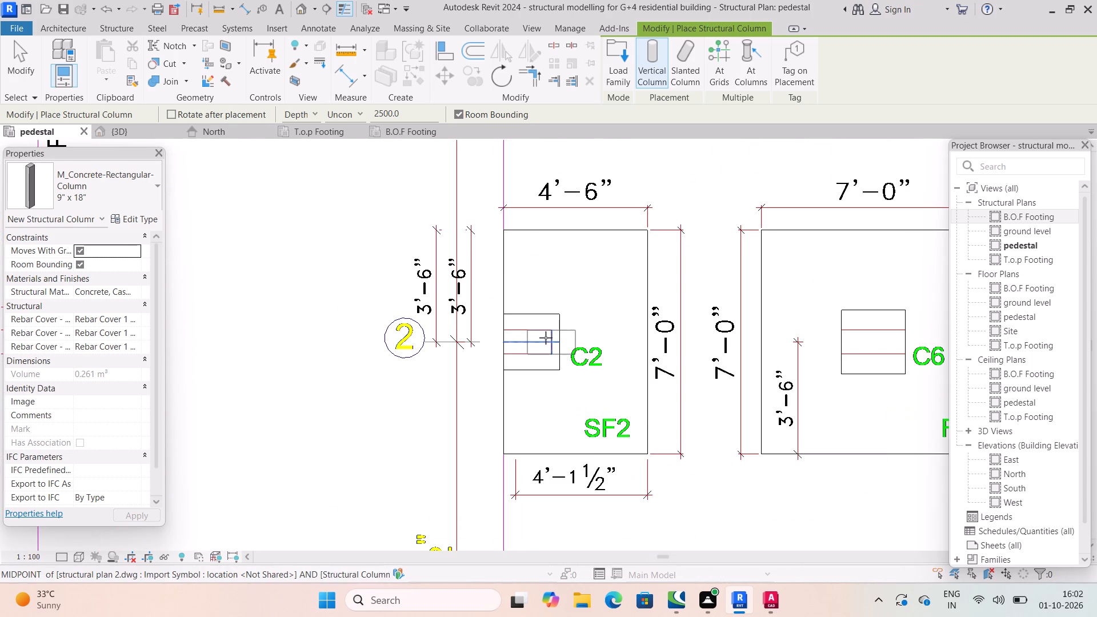
left_click(544, 331)
Rotate the 9" x 18" column upright in plan and place it at the C2 pedestal of footing CF1 near grids A and 1.
middle_click_drag(560, 421, 546, 197)
scroll(545, 279, "down", 1)
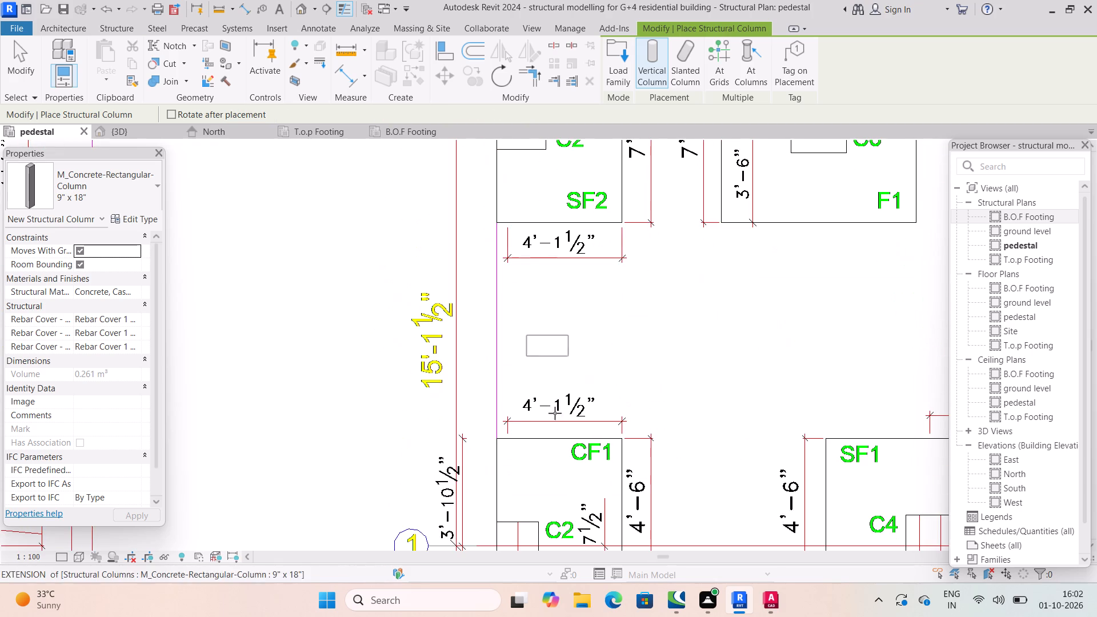
middle_click_drag(550, 456, 544, 302)
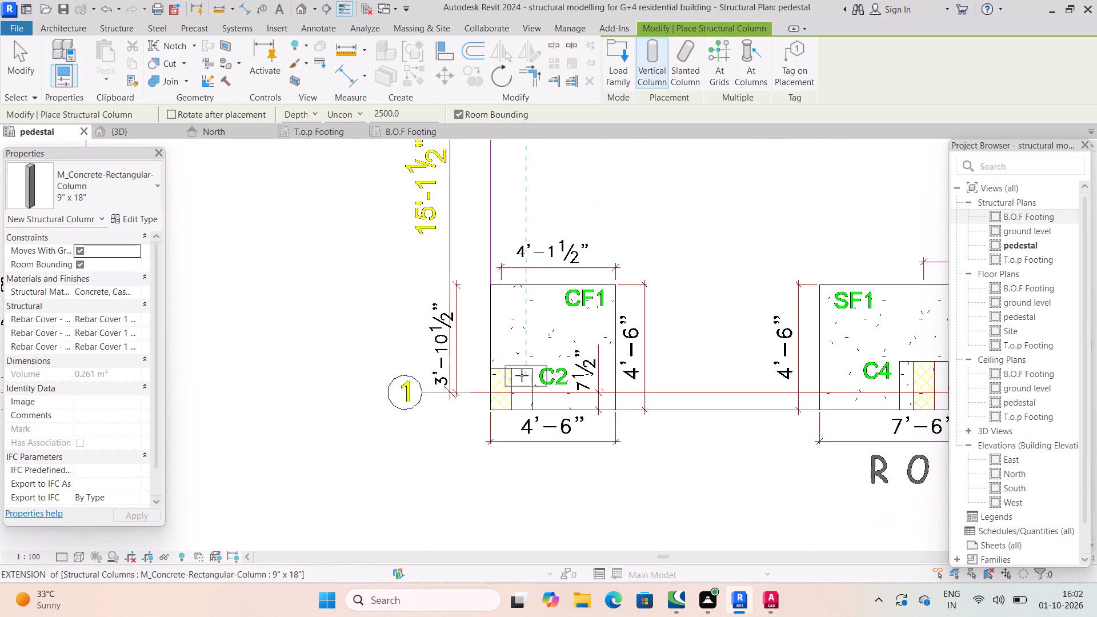
key("space")
key("space")
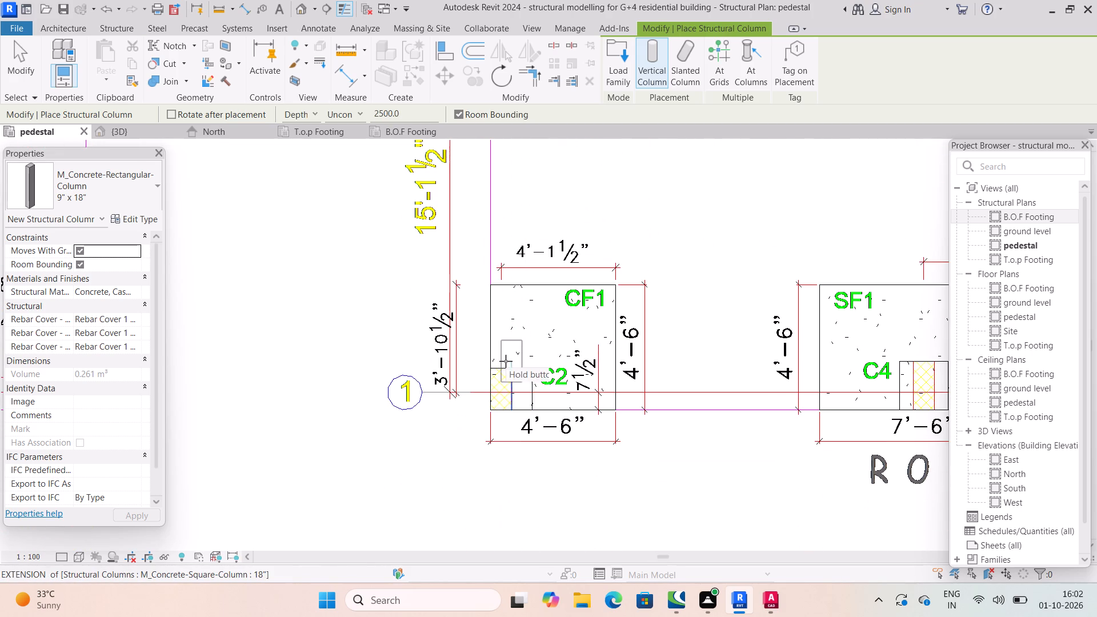
left_click(505, 362)
Place an upright 9" x 18" column at the C2 position of footing LP1 along grid 3.
middle_click_drag(566, 313, 580, 420)
scroll(566, 345, "down", 6)
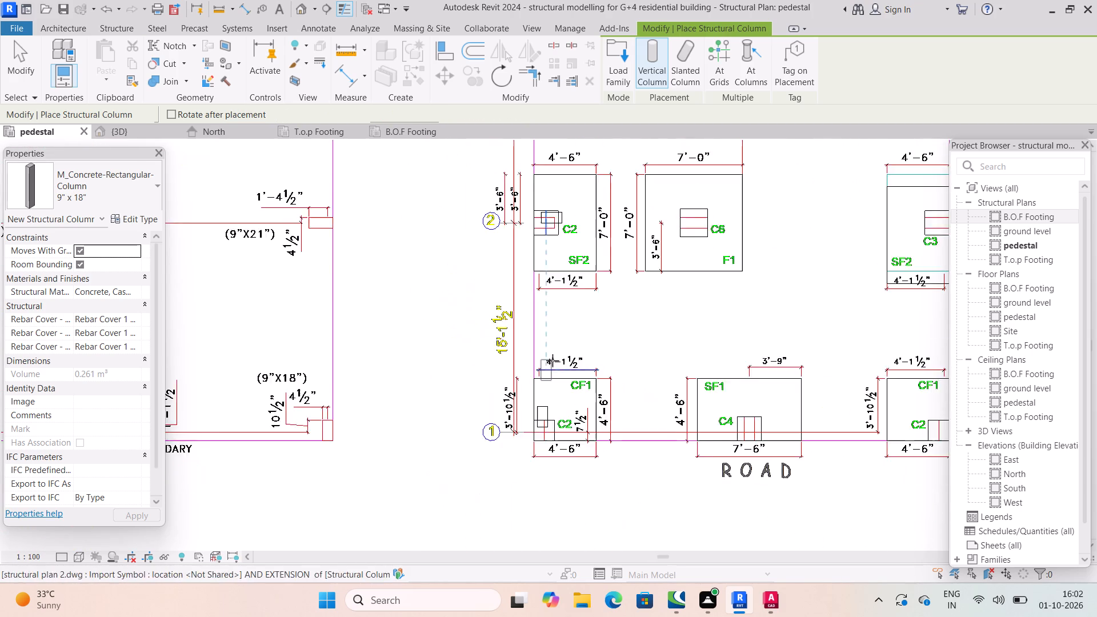
middle_click_drag(557, 248, 553, 383)
middle_click_drag(542, 247, 547, 363)
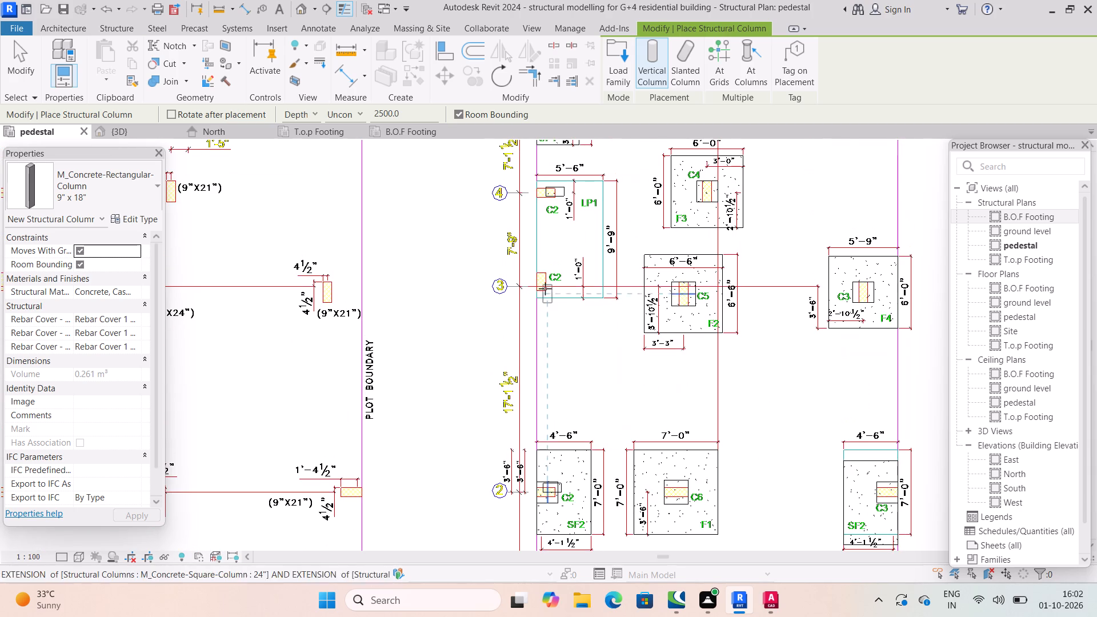
scroll(539, 263, "up", 6)
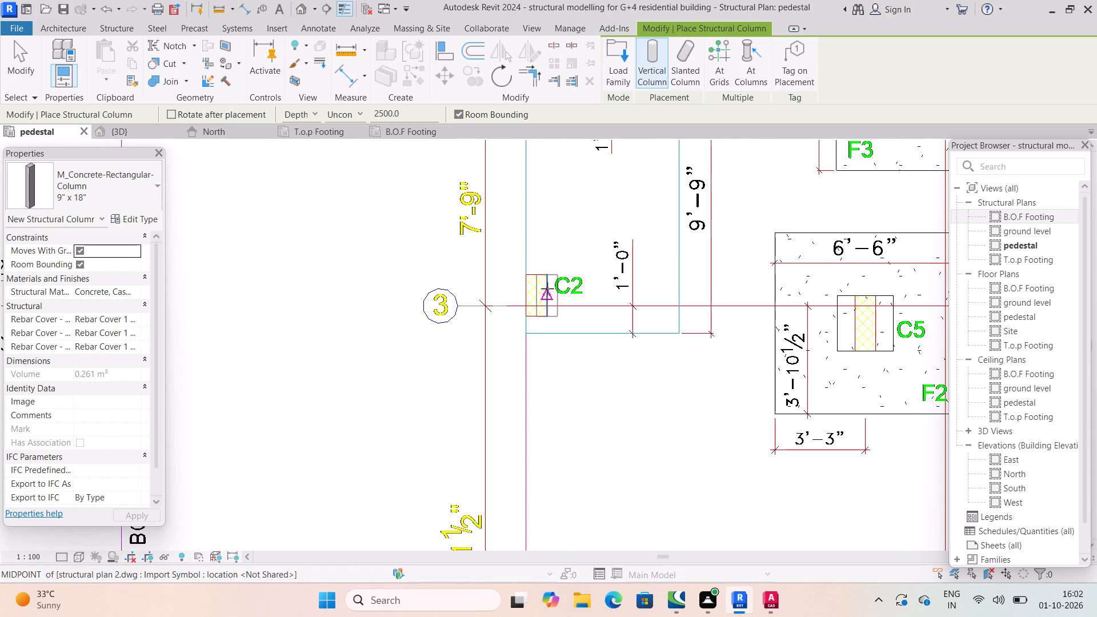
scroll(548, 283, "up", 4)
left_click(538, 283)
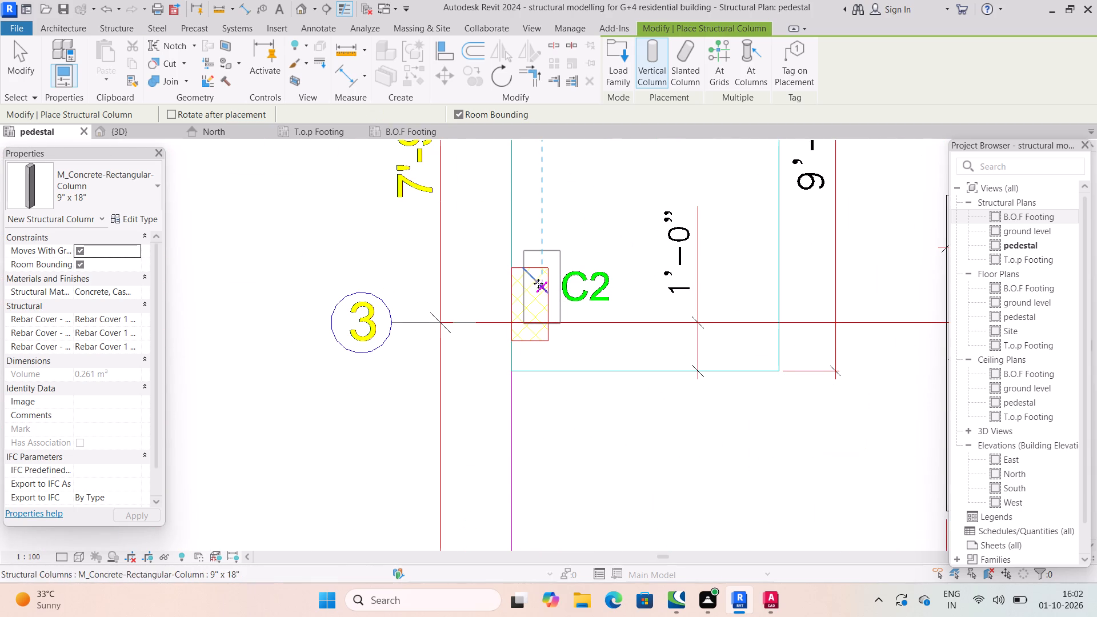
Switch to AutoCAD's TYPICAL FLOOR DETAILS drawing and examine the column sizes and orientations along grids 1 and 2.
scroll(647, 351, "down", 4)
middle_click_drag(674, 384, 568, 463)
scroll(587, 452, "down", 3)
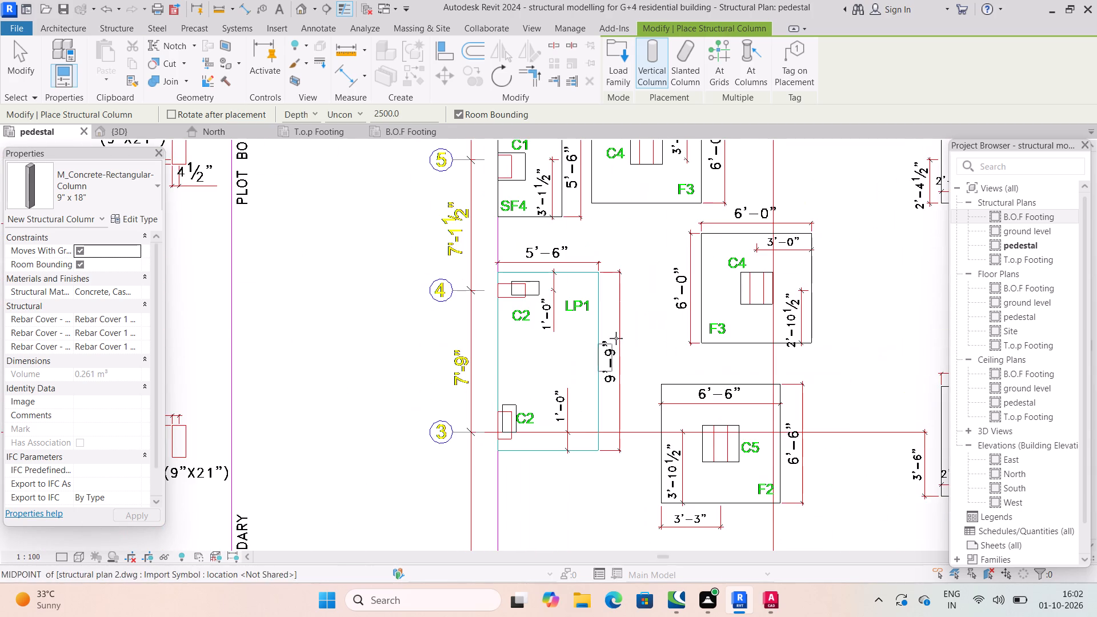
middle_click_drag(614, 328, 586, 415)
scroll(682, 394, "down", 3)
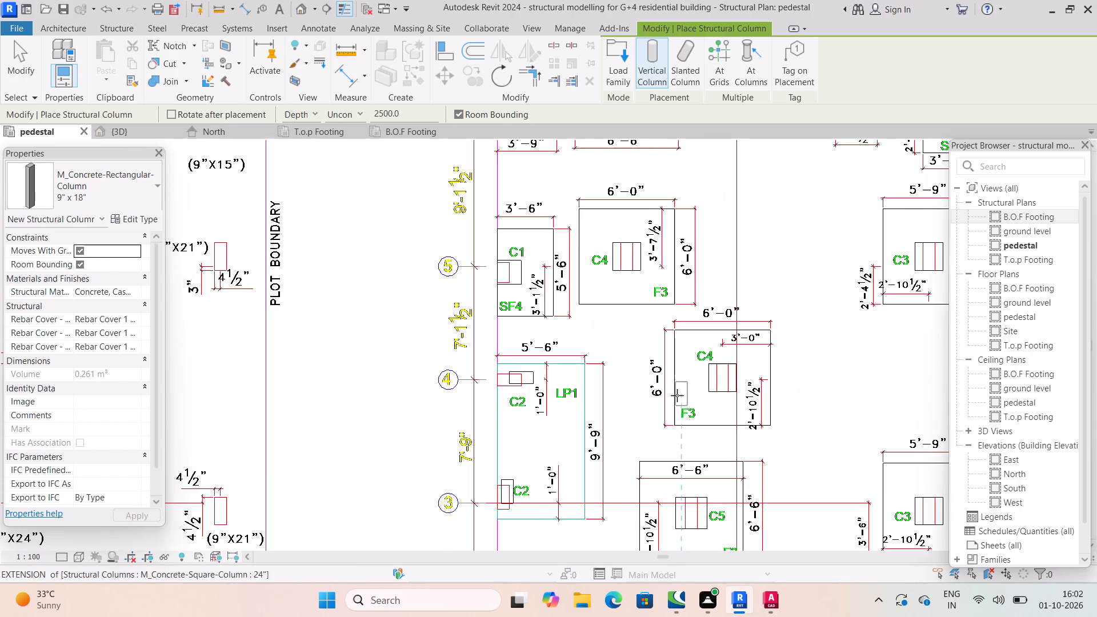
left_click(693, 510)
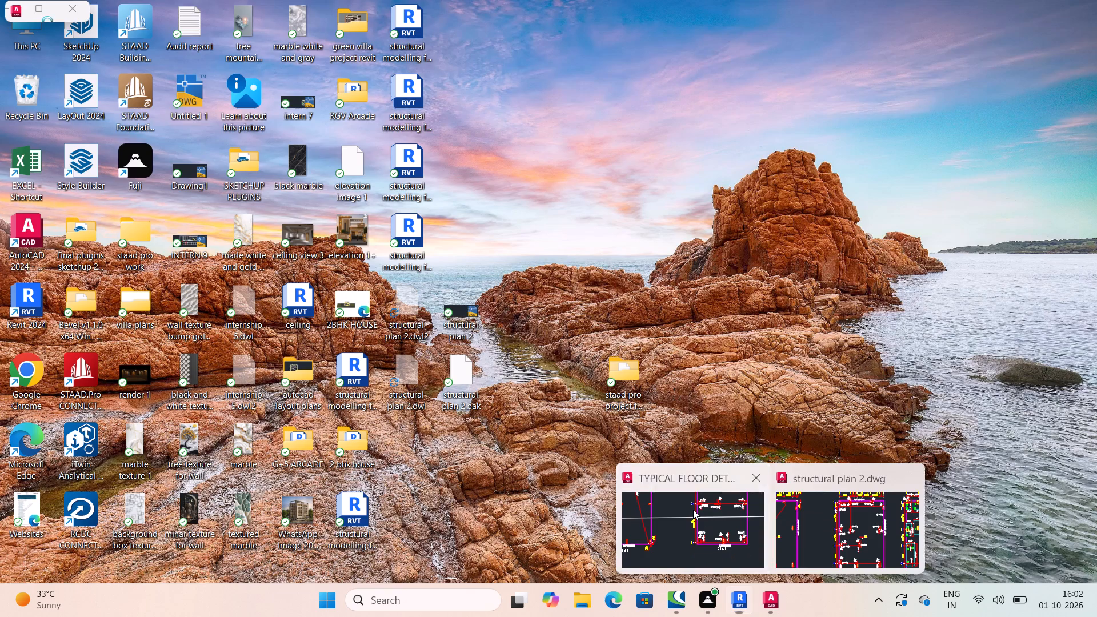
scroll(452, 285, "down", 2)
middle_click_drag(578, 238, 572, 294)
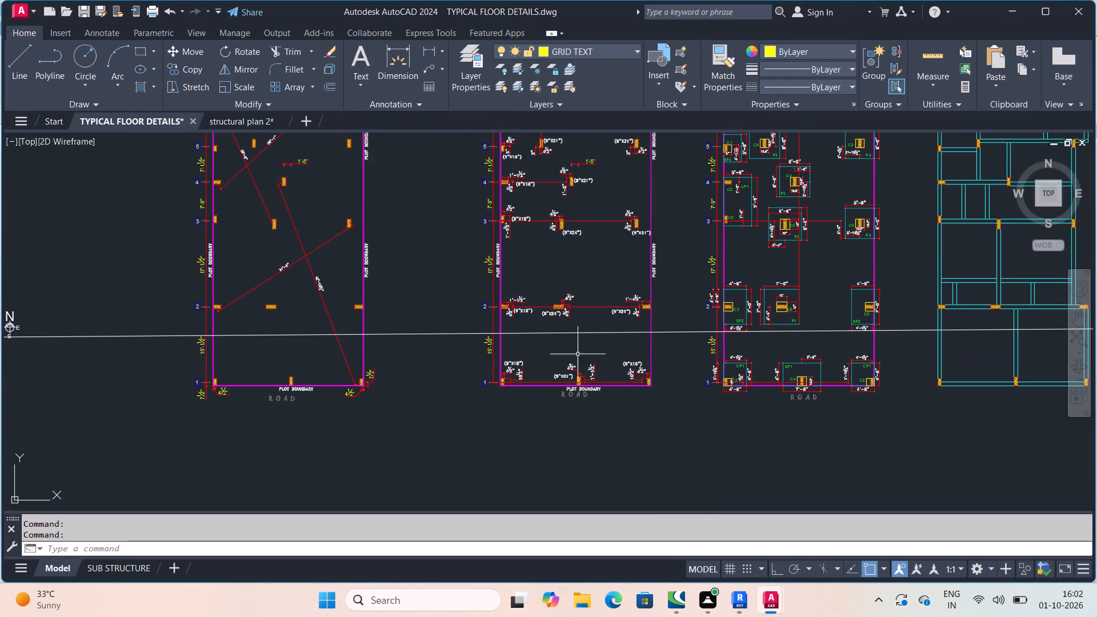
scroll(582, 382, "up", 3)
middle_click_drag(672, 217, 672, 355)
scroll(672, 331, "down", 1)
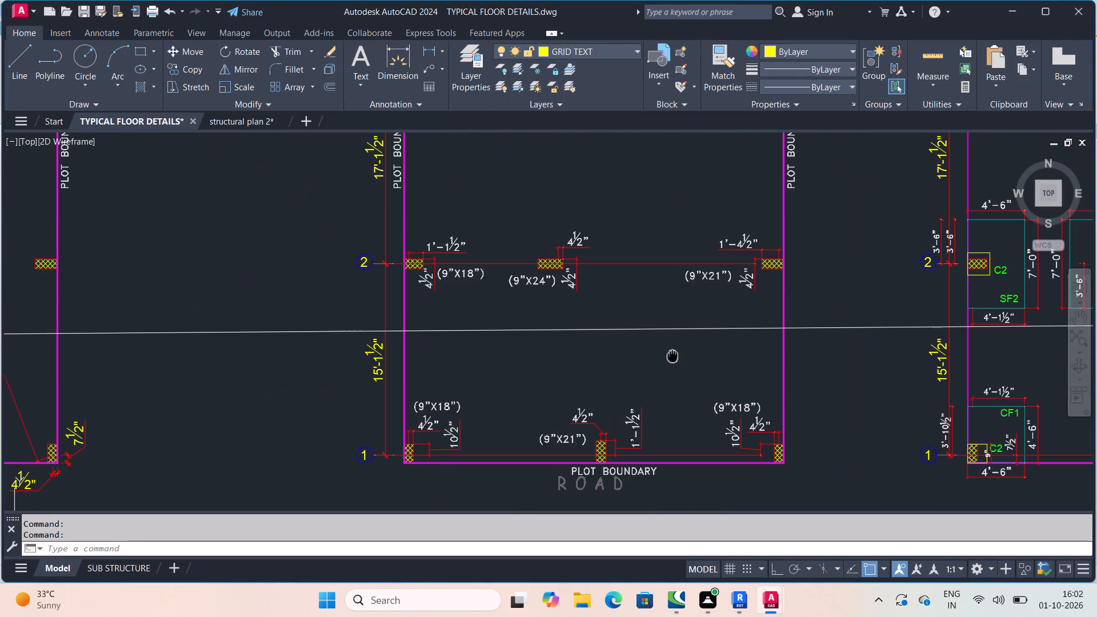
middle_click_drag(724, 326, 722, 376)
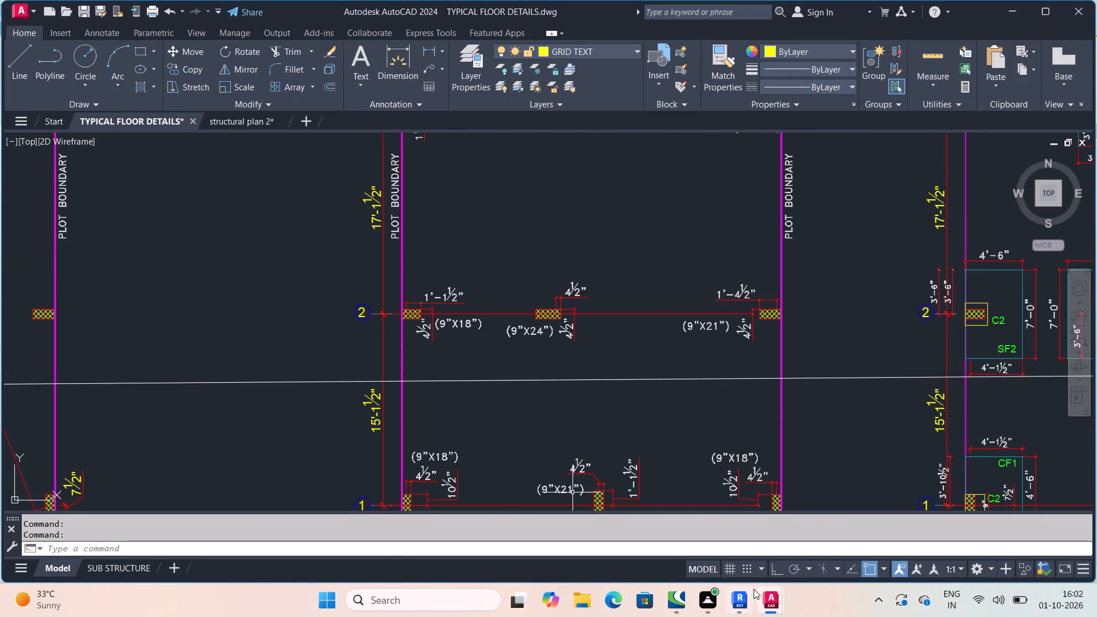
Switch to Revit and place an upright 9" x 18" column at the C2 pedestal of footing CF1 near grids H and 1.
left_click(740, 548)
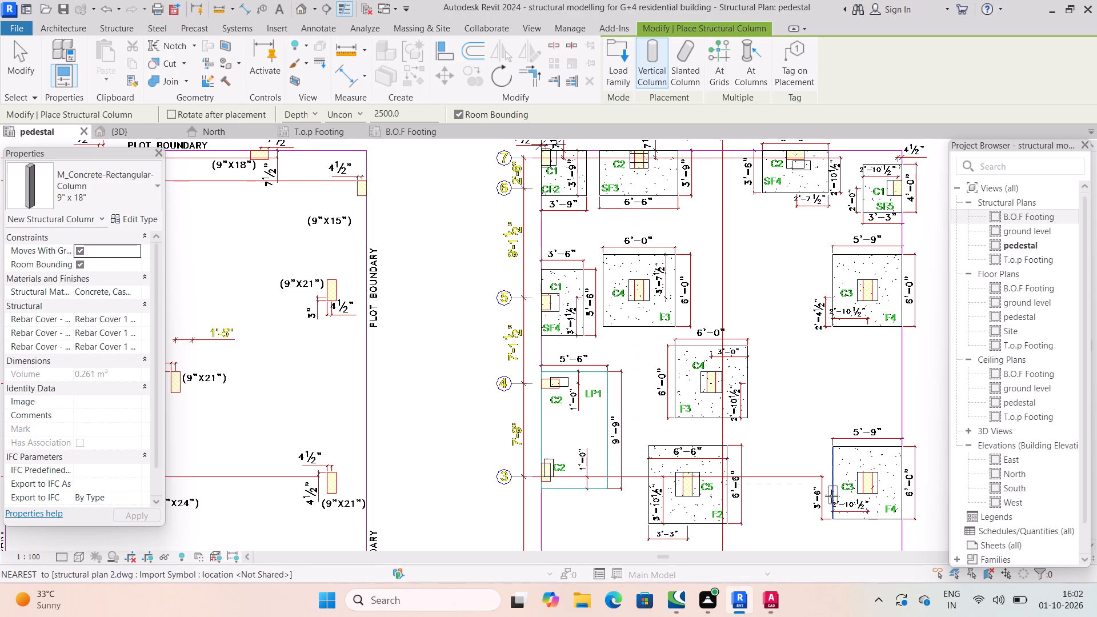
middle_click_drag(830, 497, 679, 403)
scroll(691, 451, "down", 1)
middle_click_drag(603, 376, 567, 370)
middle_click_drag(620, 440, 585, 334)
scroll(608, 411, "down", 1)
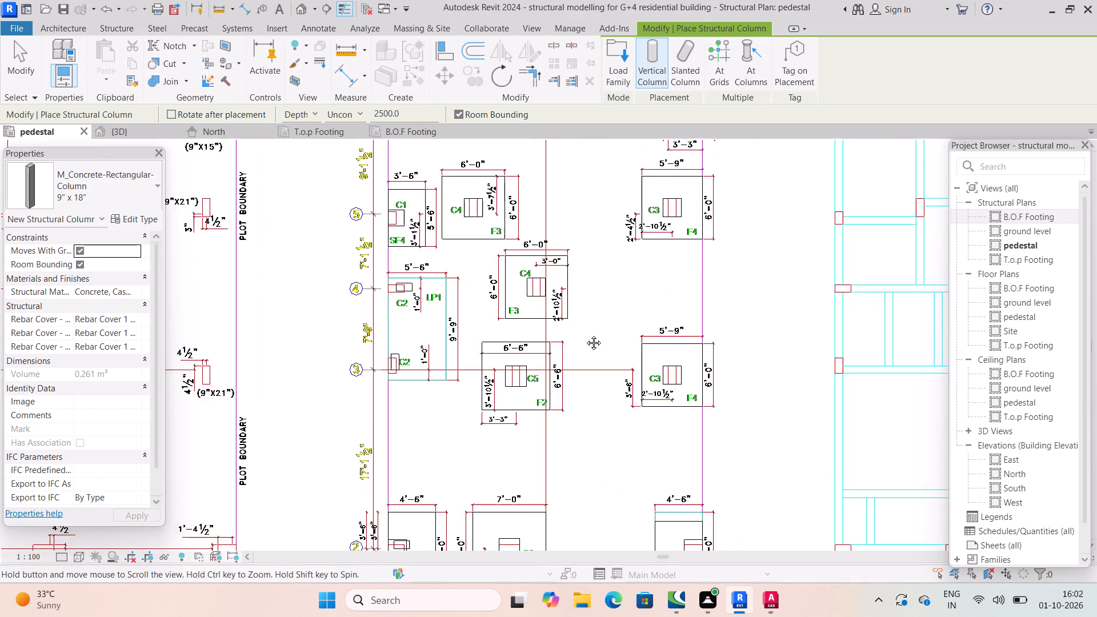
middle_click_drag(585, 334, 577, 318)
middle_click_drag(631, 442, 576, 265)
scroll(591, 383, "up", 3)
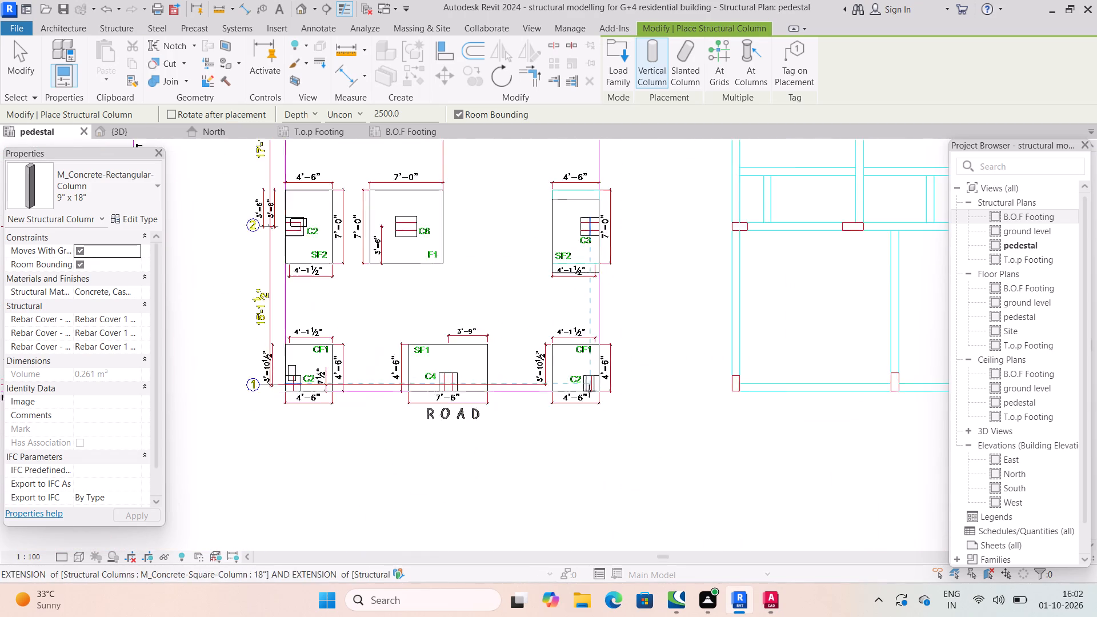
scroll(590, 396, "up", 7)
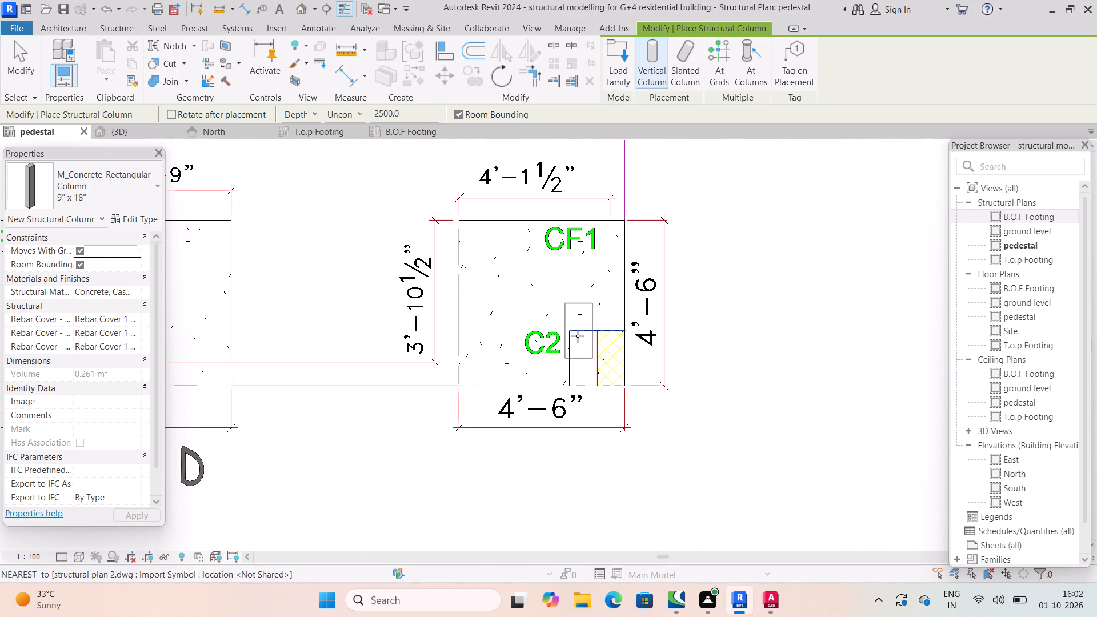
left_click(606, 329)
Examine the column sizes from grid 2 up to grid 7 in AutoCAD's TYPICAL FLOOR DETAILS drawing, and return to Revit.
middle_click_drag(450, 234, 514, 346)
scroll(470, 286, "down", 1)
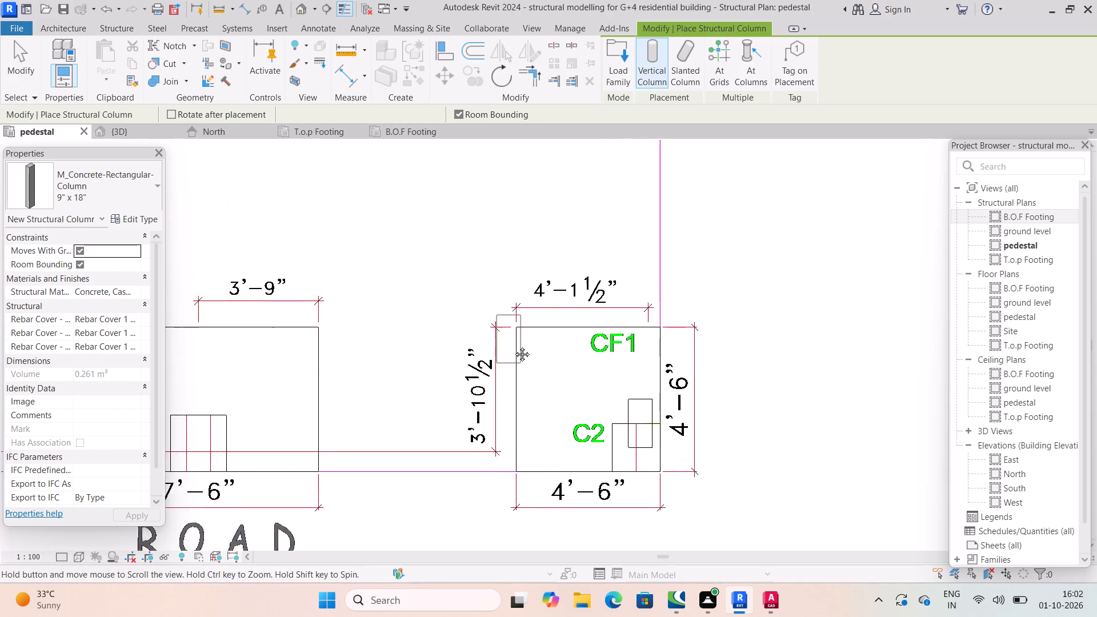
scroll(514, 346, "down", 1)
middle_click_drag(514, 346, 514, 348)
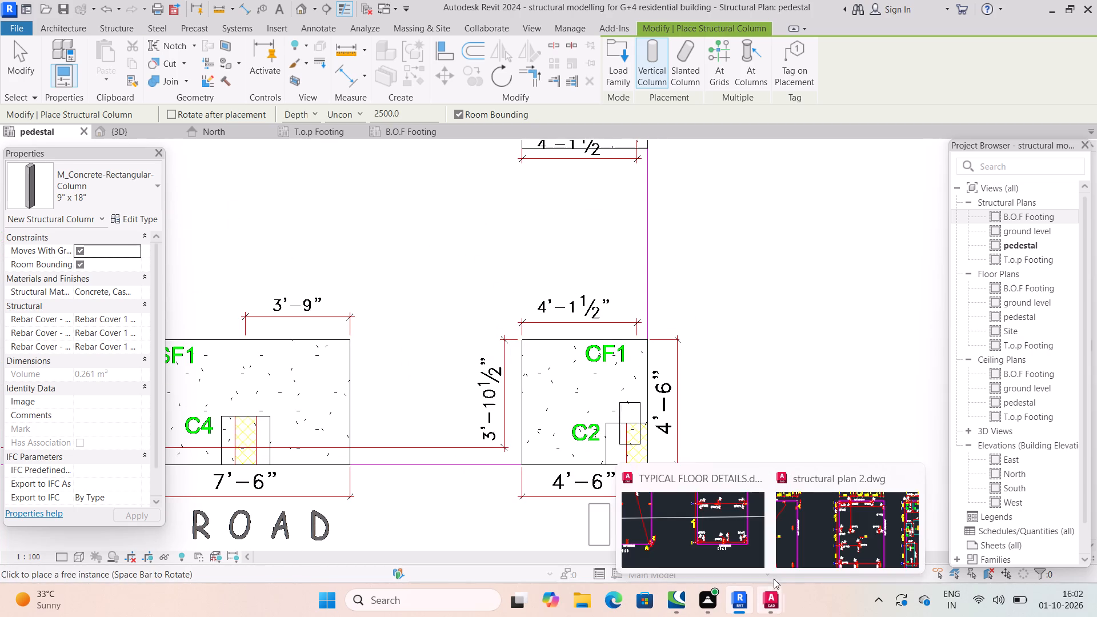
left_click(742, 535)
middle_click_drag(704, 300, 702, 320)
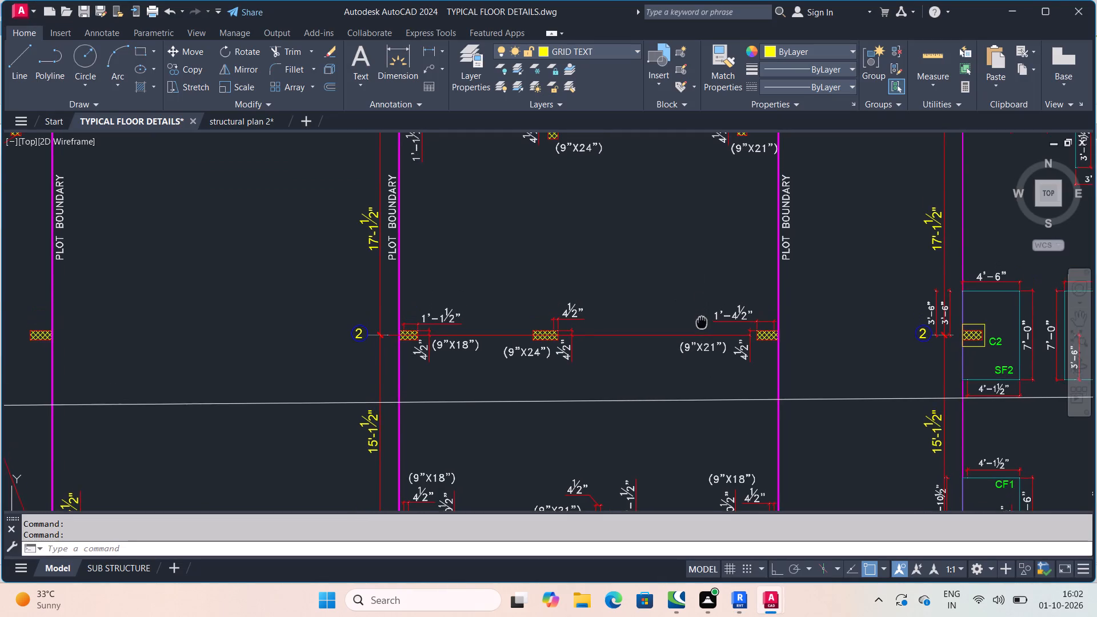
middle_click_drag(702, 320, 691, 467)
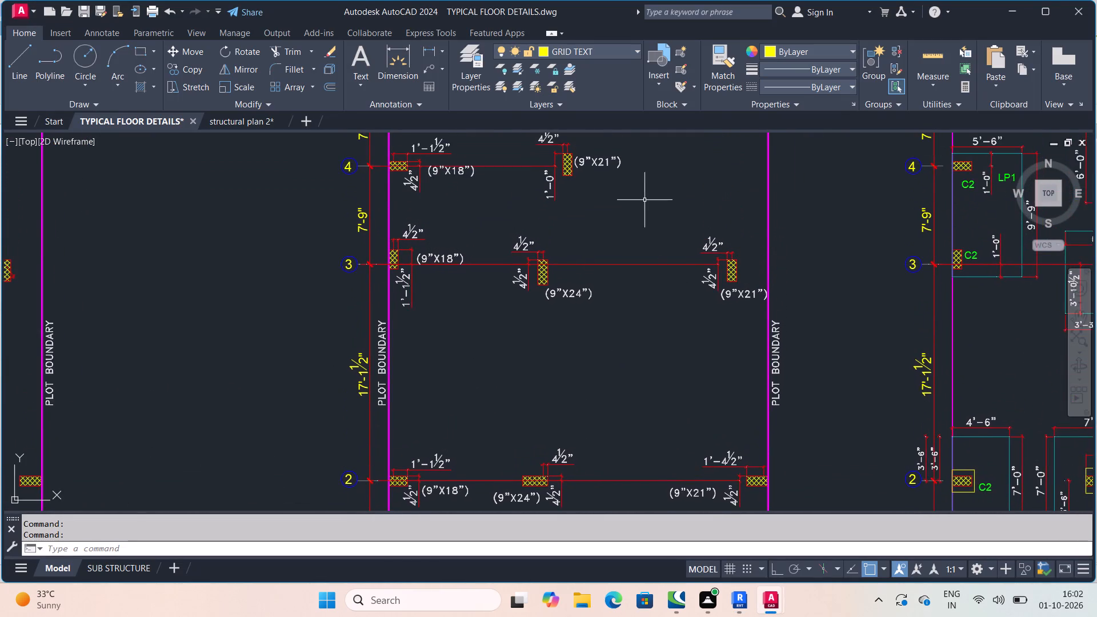
middle_click_drag(642, 202, 659, 414)
scroll(659, 414, "down", 1)
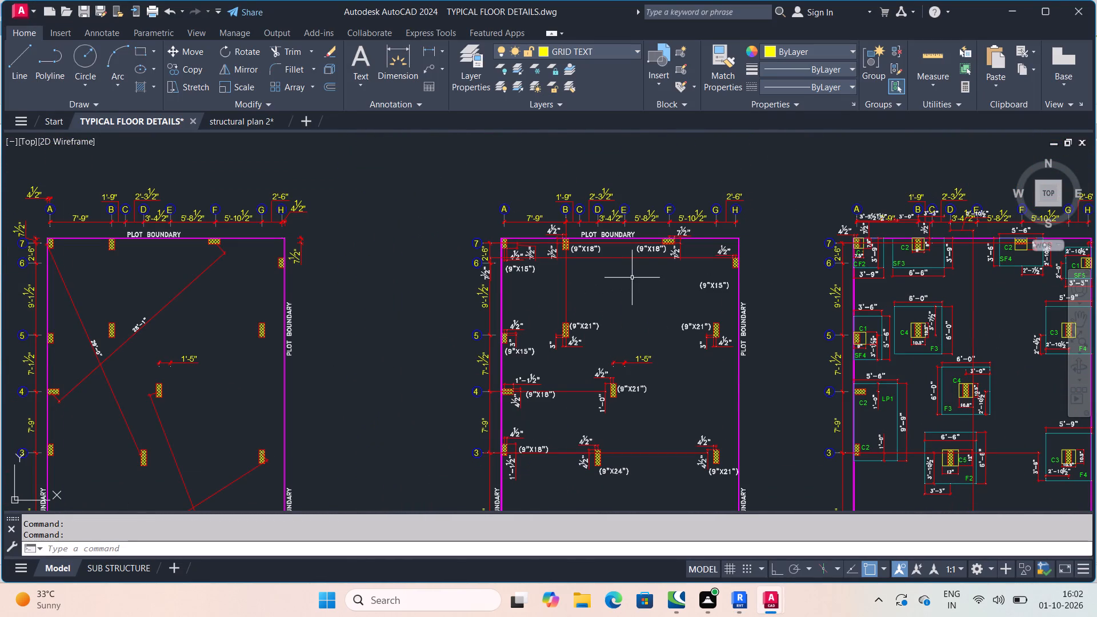
scroll(610, 277, "up", 2)
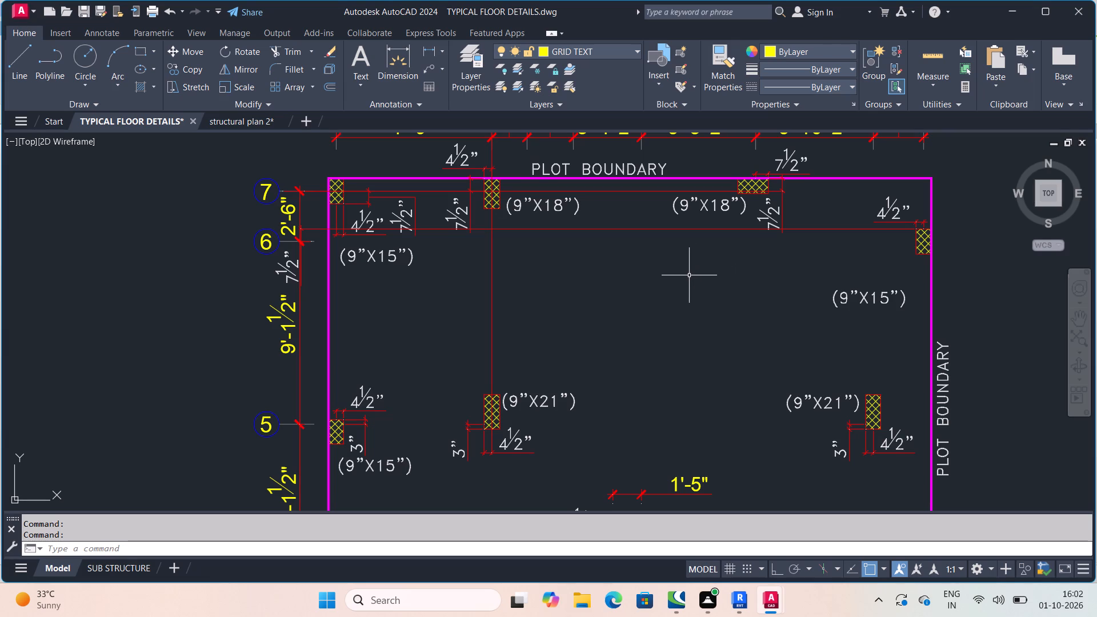
scroll(655, 296, "down", 3)
scroll(652, 303, "up", 3)
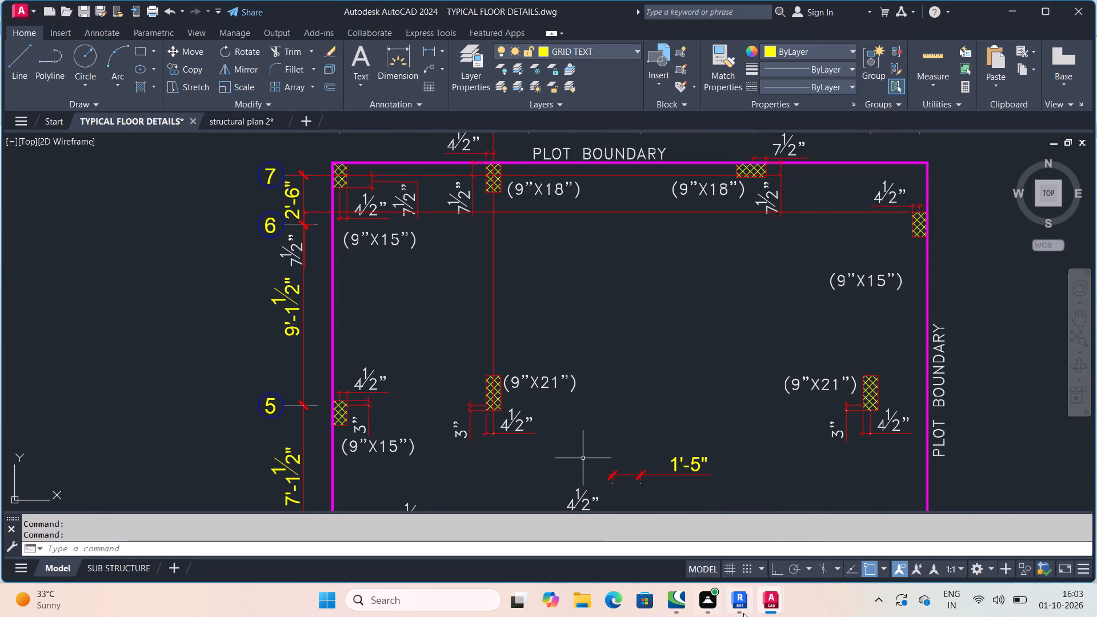
left_click(696, 516)
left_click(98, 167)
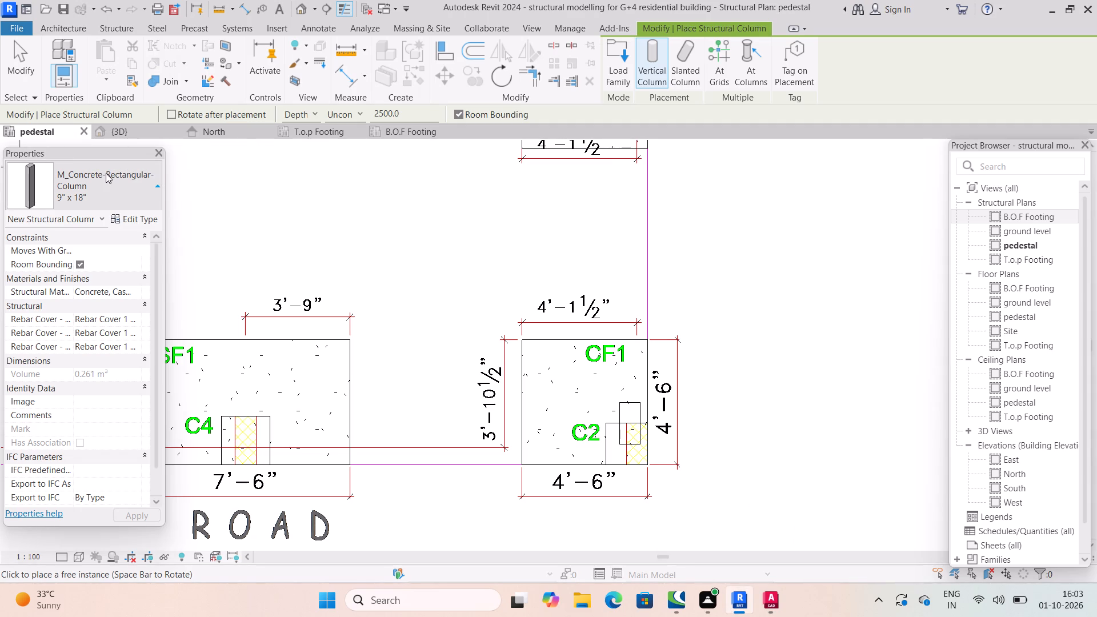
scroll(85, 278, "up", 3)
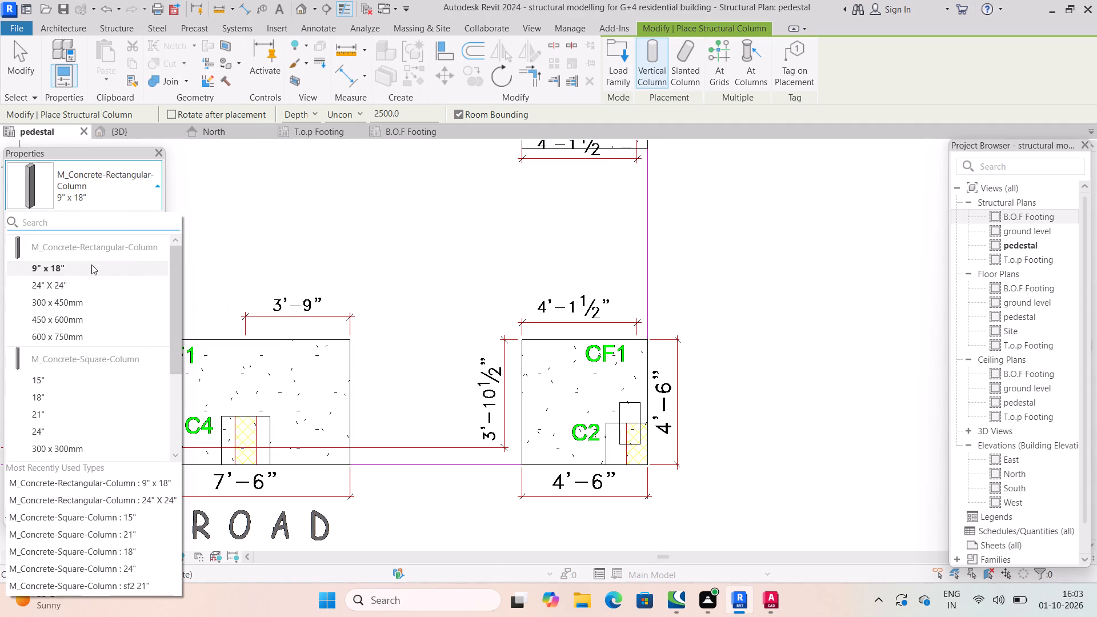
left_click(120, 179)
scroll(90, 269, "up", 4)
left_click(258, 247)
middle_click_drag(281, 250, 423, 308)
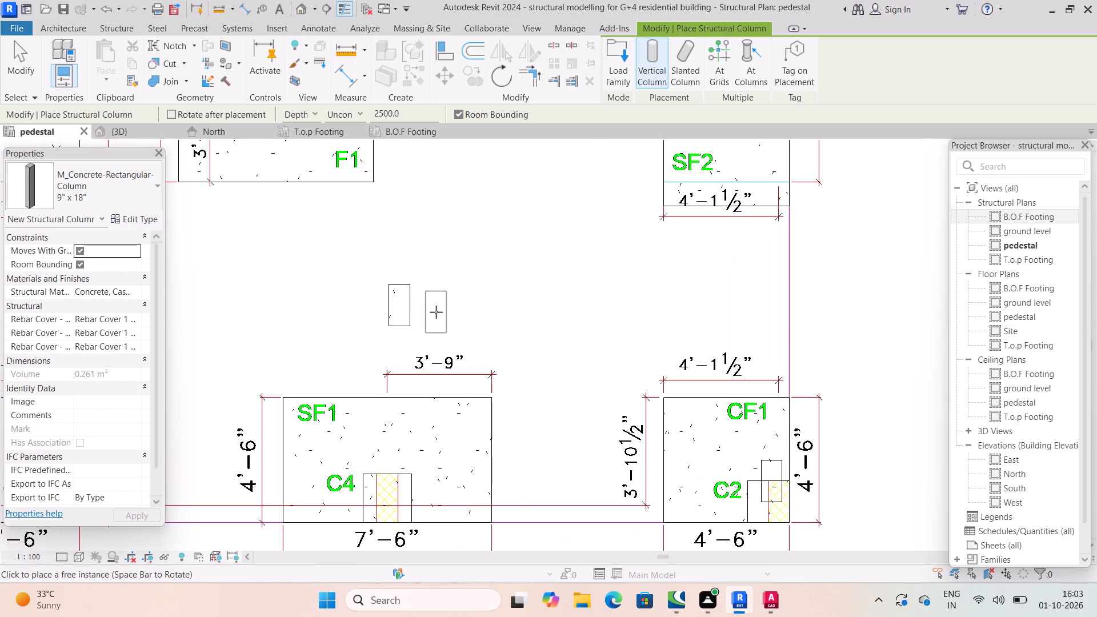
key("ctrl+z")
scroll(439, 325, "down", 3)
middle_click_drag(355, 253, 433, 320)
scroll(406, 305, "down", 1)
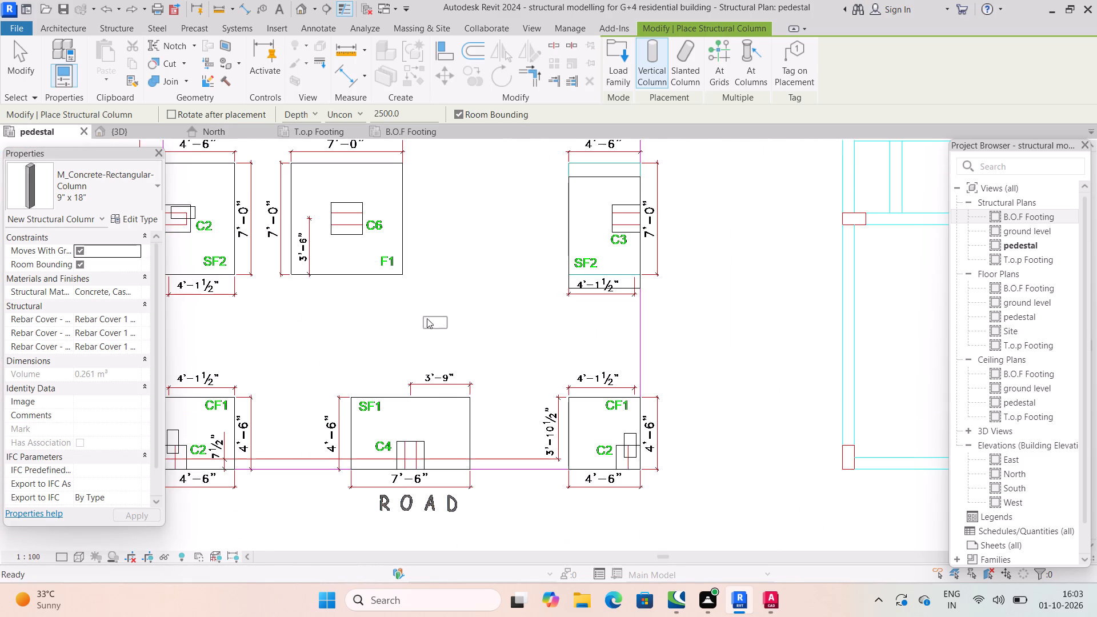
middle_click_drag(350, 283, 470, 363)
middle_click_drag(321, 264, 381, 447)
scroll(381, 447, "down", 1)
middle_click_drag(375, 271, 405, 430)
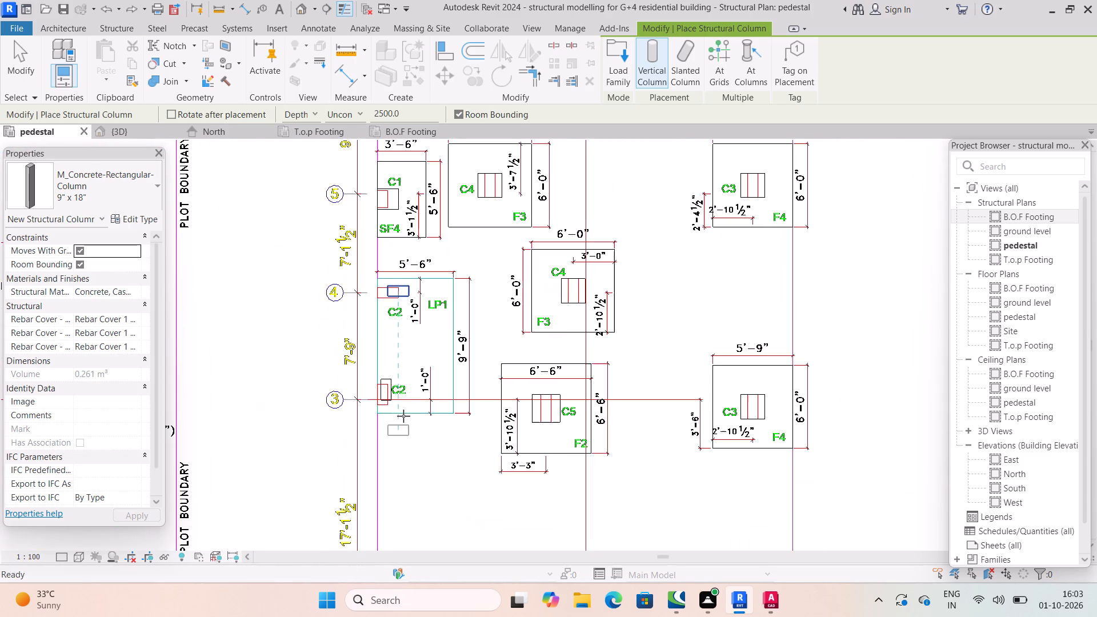
Select the column at footing CF2, check the column size at grids A and 7 in AutoCAD's TYPICAL FLOOR DETAILS drawing, and return to Revit.
middle_click_drag(379, 239, 390, 320)
middle_click_drag(403, 247, 411, 342)
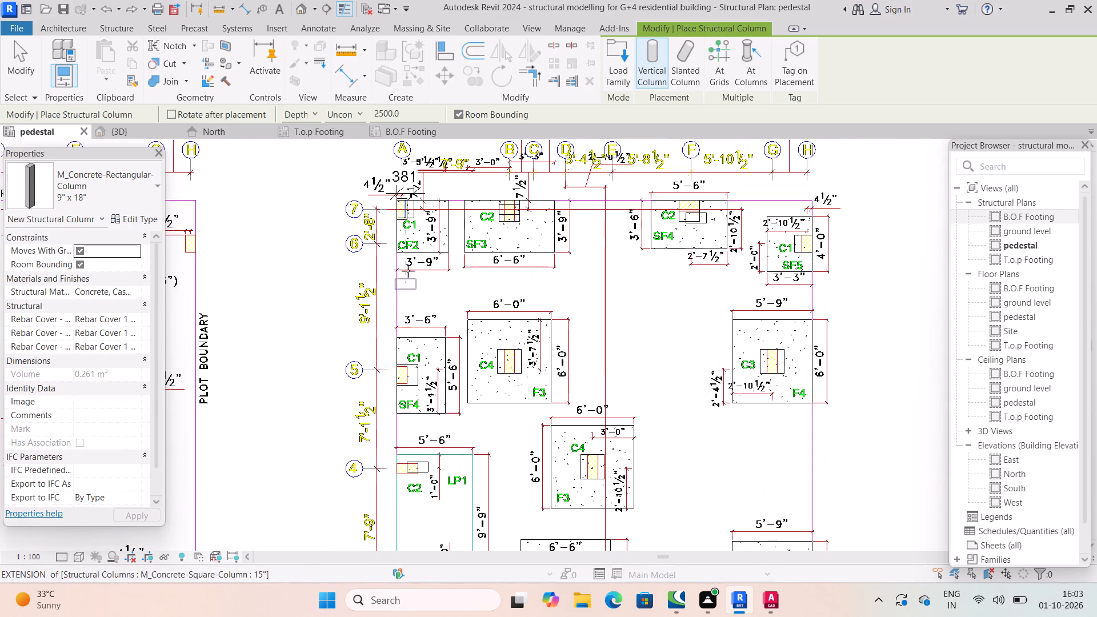
scroll(401, 227, "up", 6)
key("Escape")
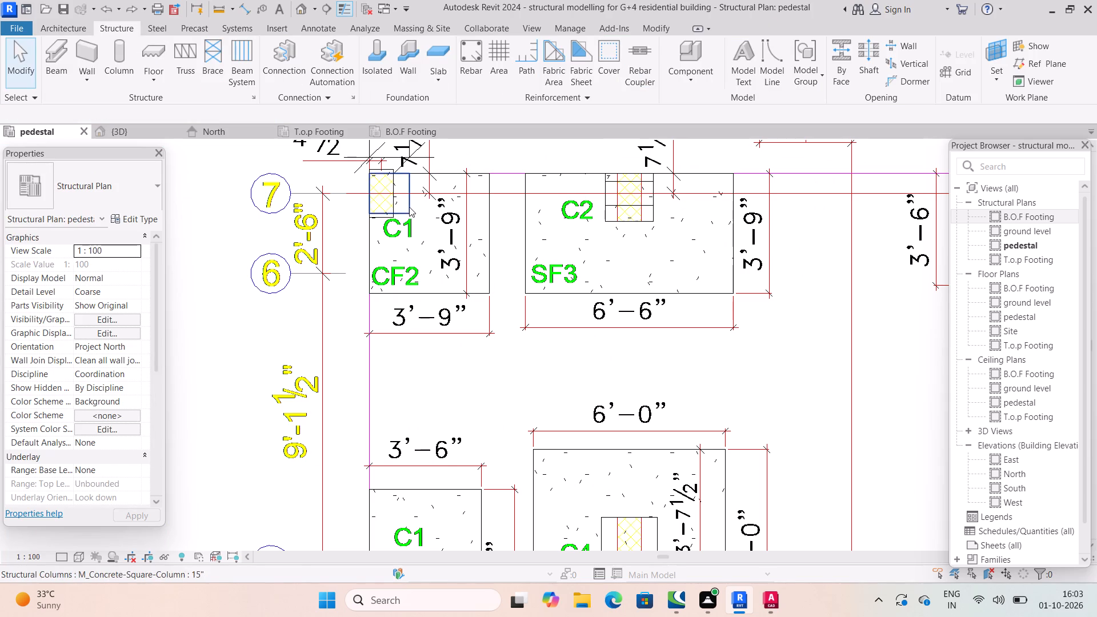
left_click(392, 203)
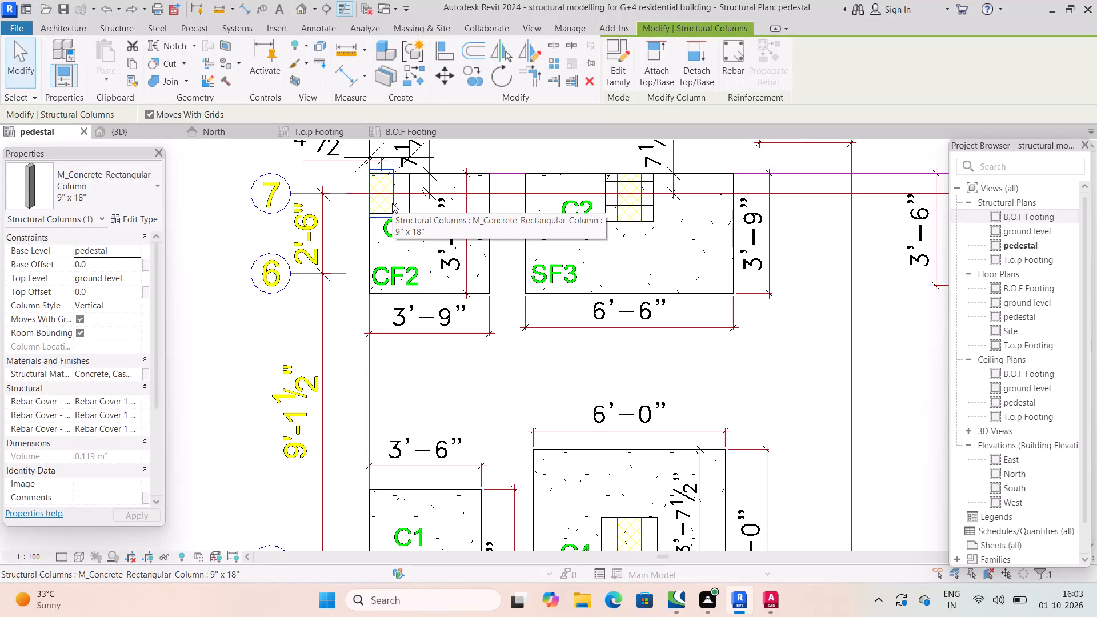
scroll(392, 203, "up", 4)
scroll(395, 206, "down", 4)
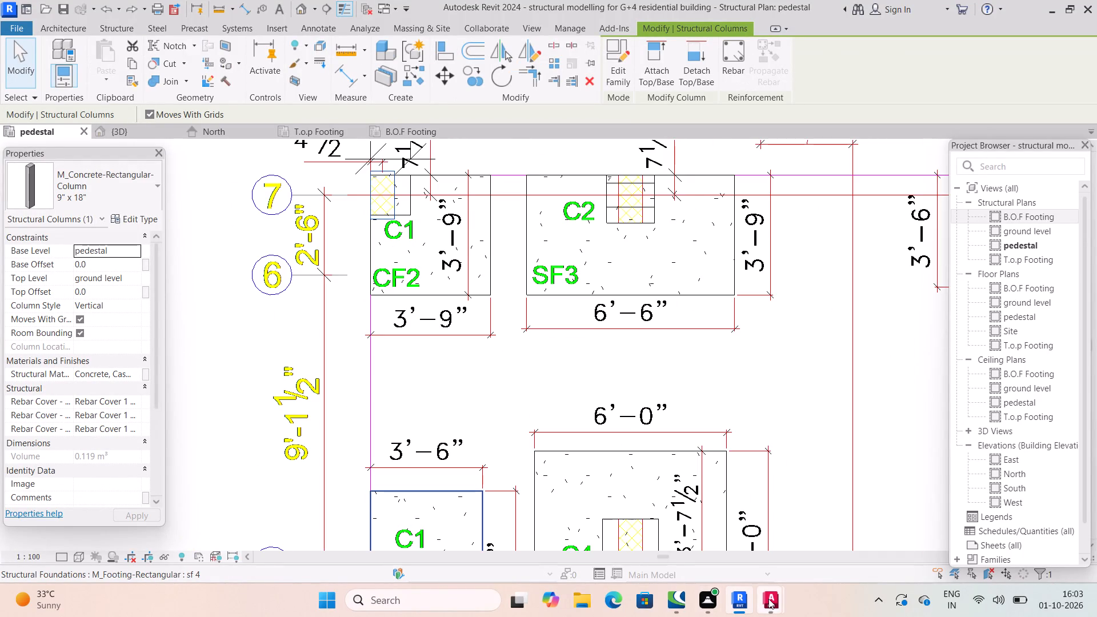
left_click(742, 561)
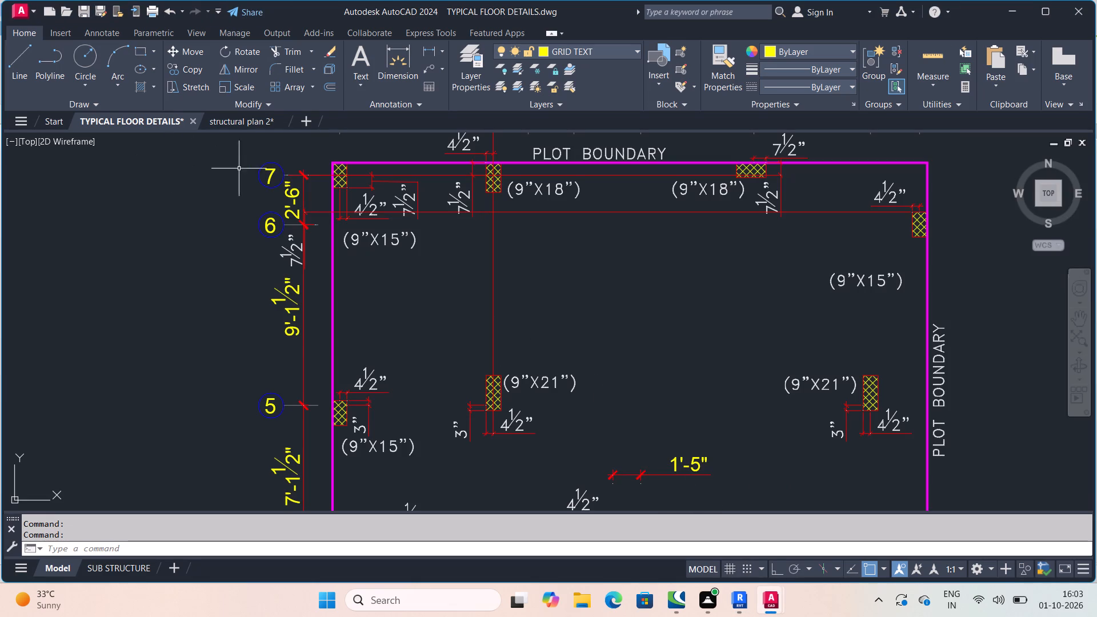
scroll(373, 211, "up", 3)
middle_click_drag(385, 265, 406, 323)
scroll(415, 324, "up", 1)
scroll(415, 324, "down", 5)
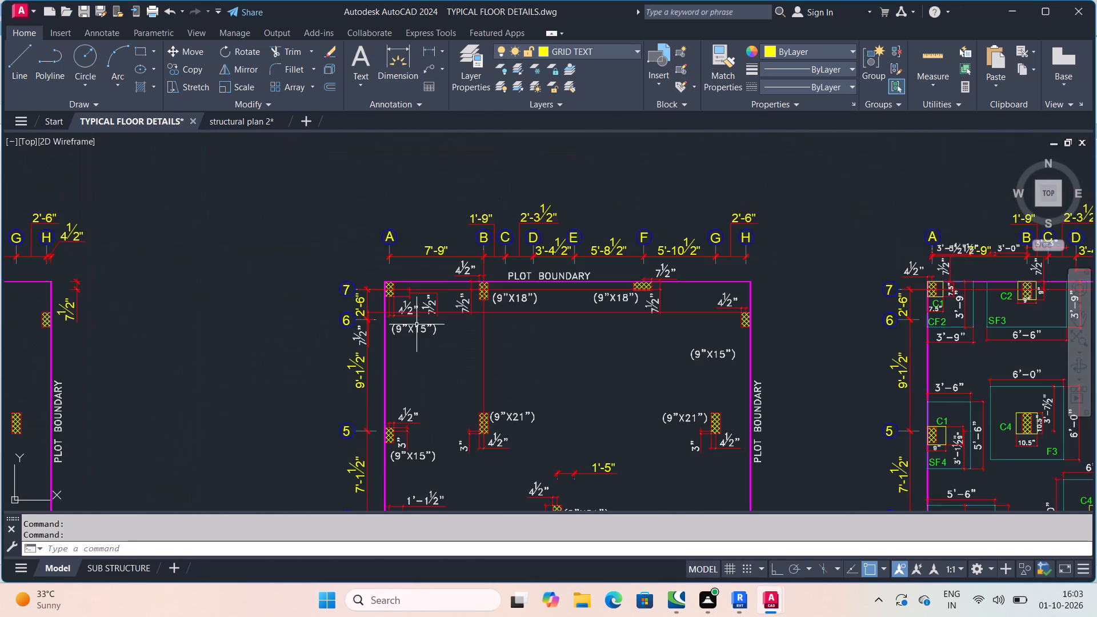
scroll(395, 289, "up", 4)
scroll(465, 319, "down", 2)
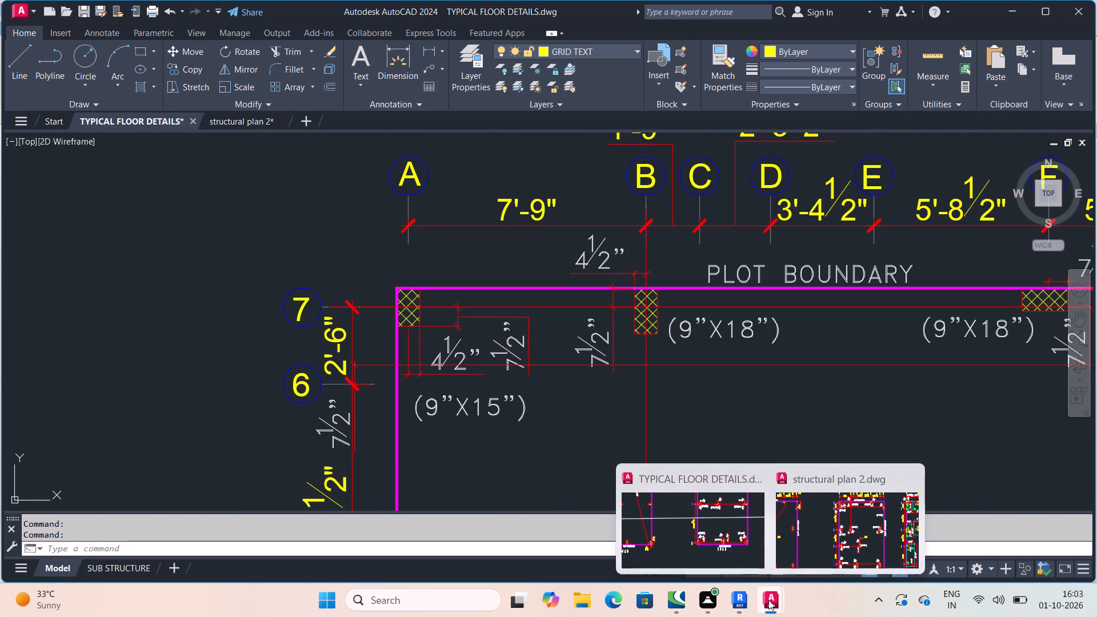
left_click(714, 528)
left_click(748, 594)
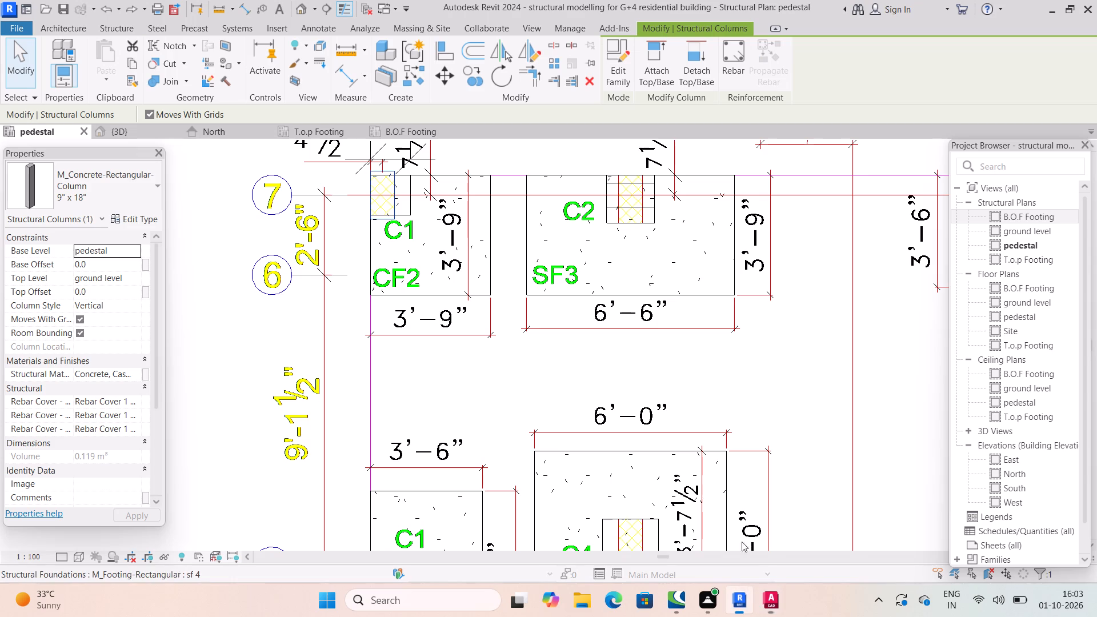
Duplicate the type of the selected C1 column at footing CF2 under the name 9" x 15".
scroll(379, 207, "up", 4)
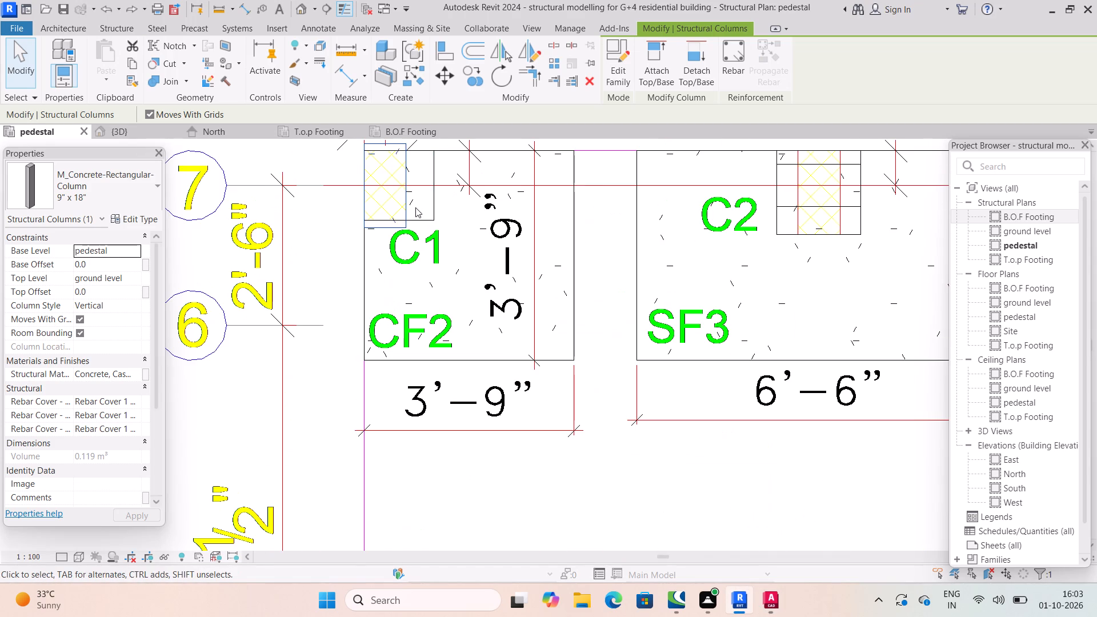
left_click(408, 205)
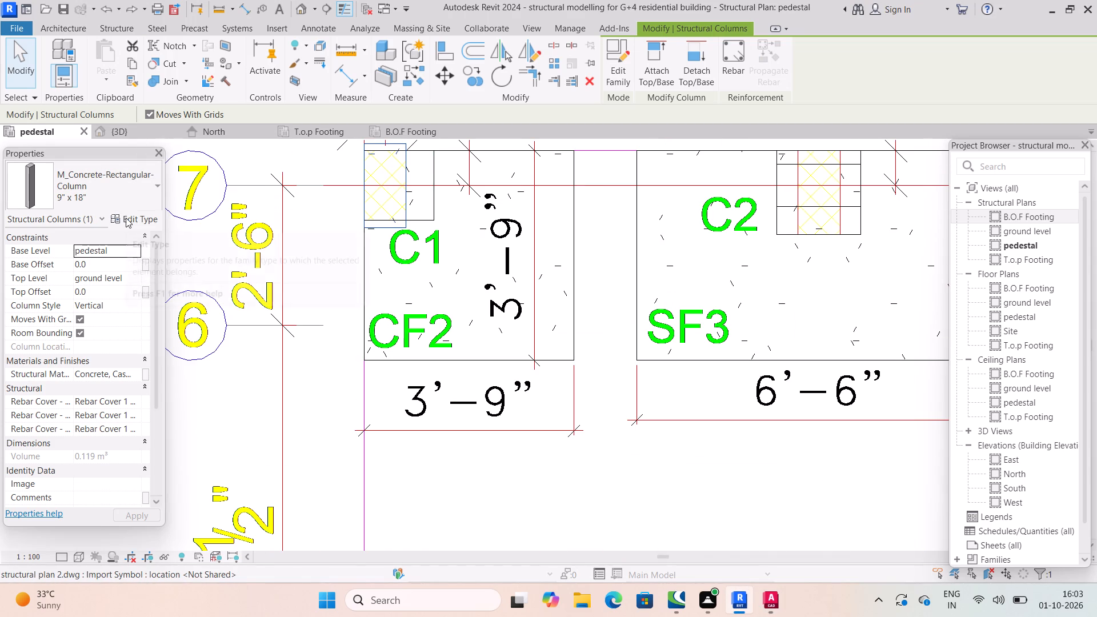
left_click(126, 218)
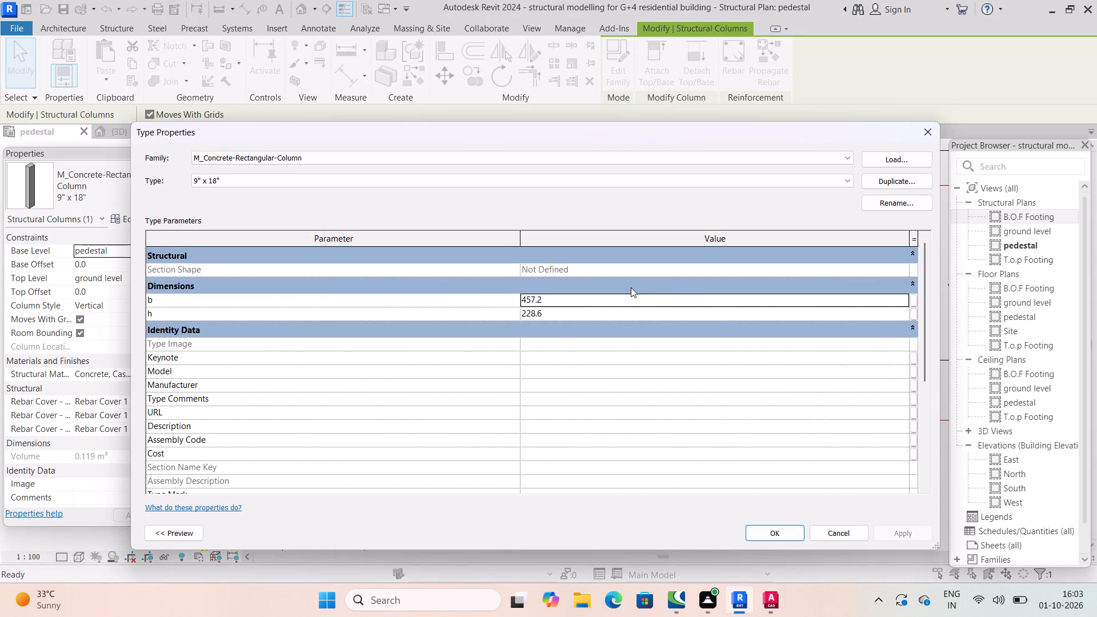
left_click(894, 185)
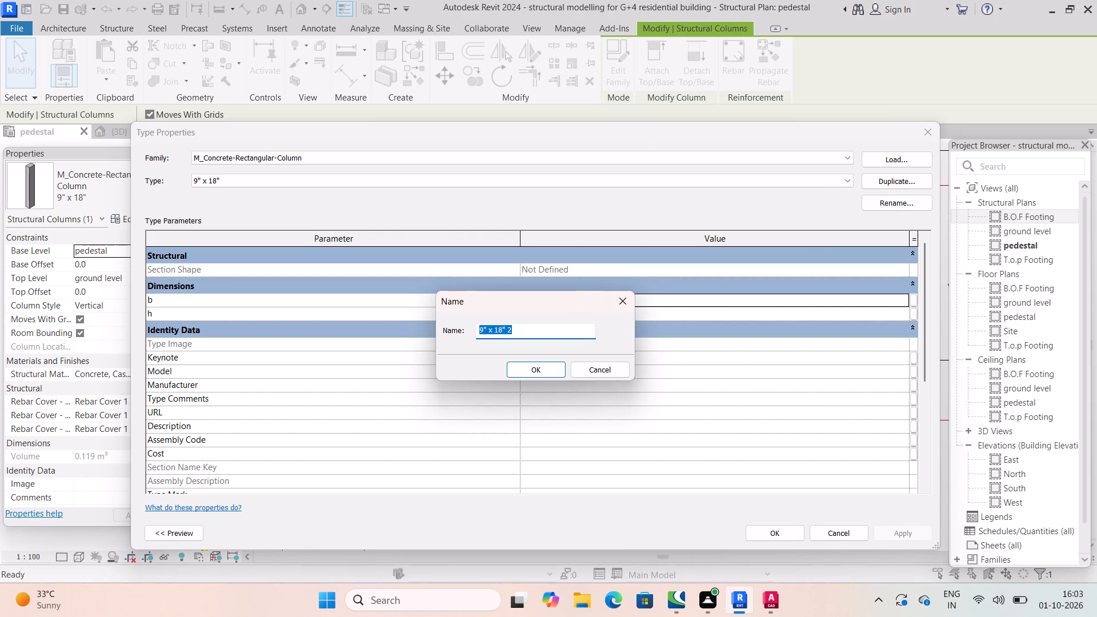
left_click(548, 331)
key("BackSpace")
key("BackSpace")
key("BackSpace")
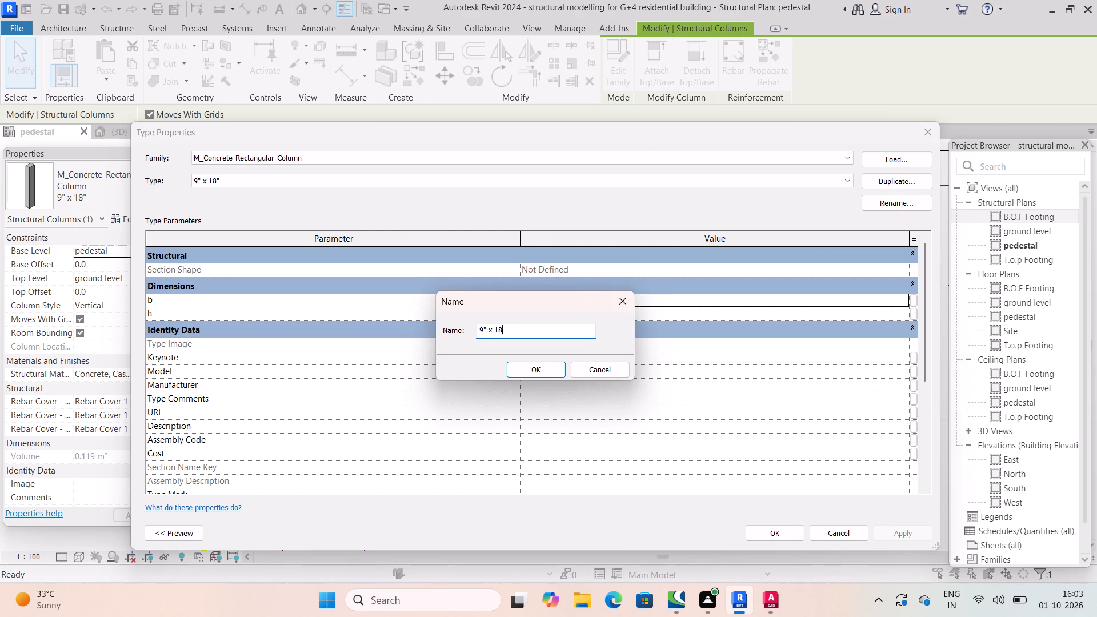
key("BackSpace")
type("5\"")
key("Return")
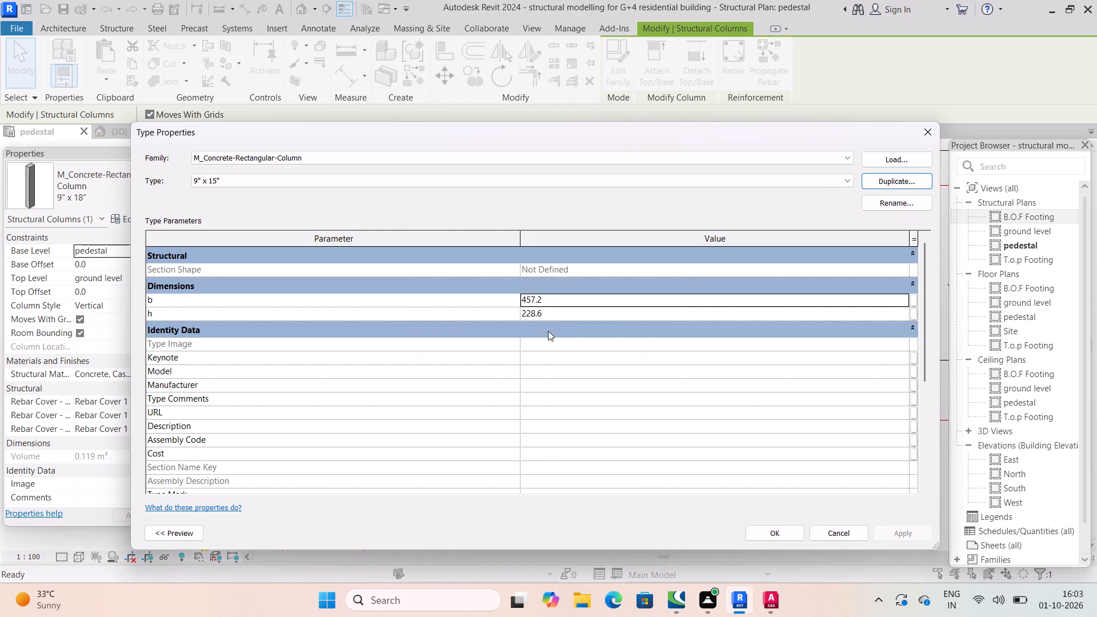
Set the new column type's b to 15" and h to 9", and apply it to the CF2 column.
left_click(571, 301)
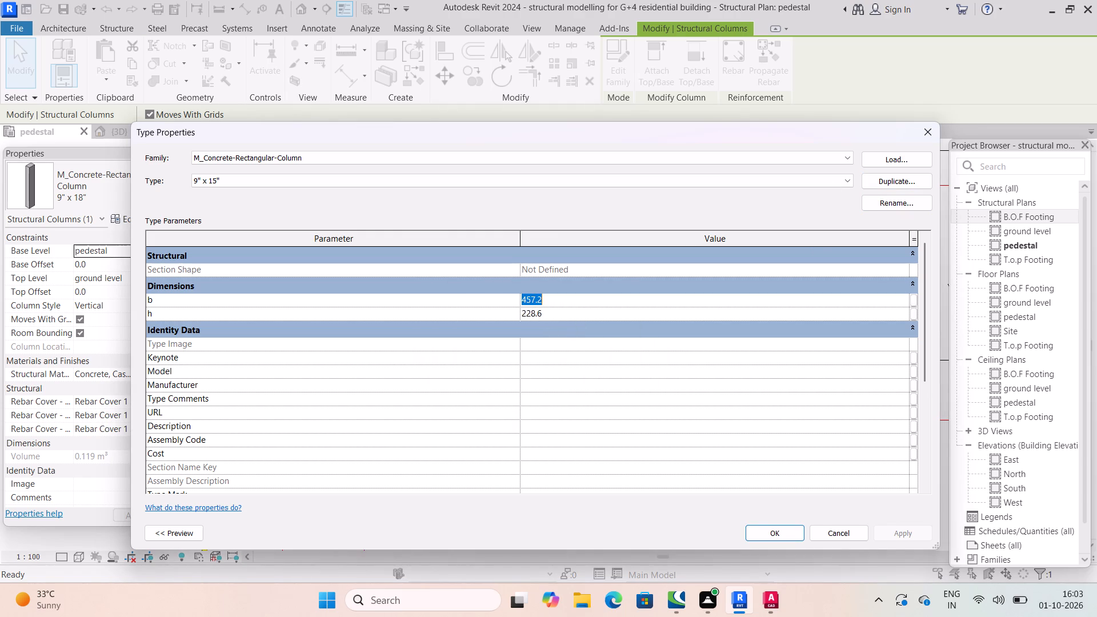
type("15\"")
key("Return")
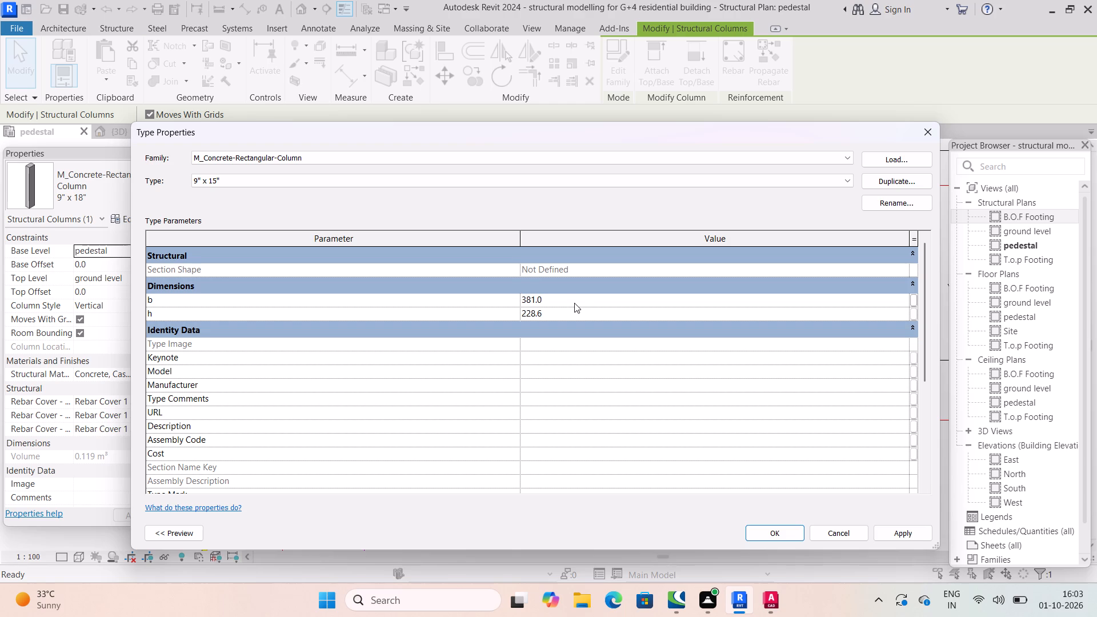
left_click(562, 308)
type("9\"")
key("Return")
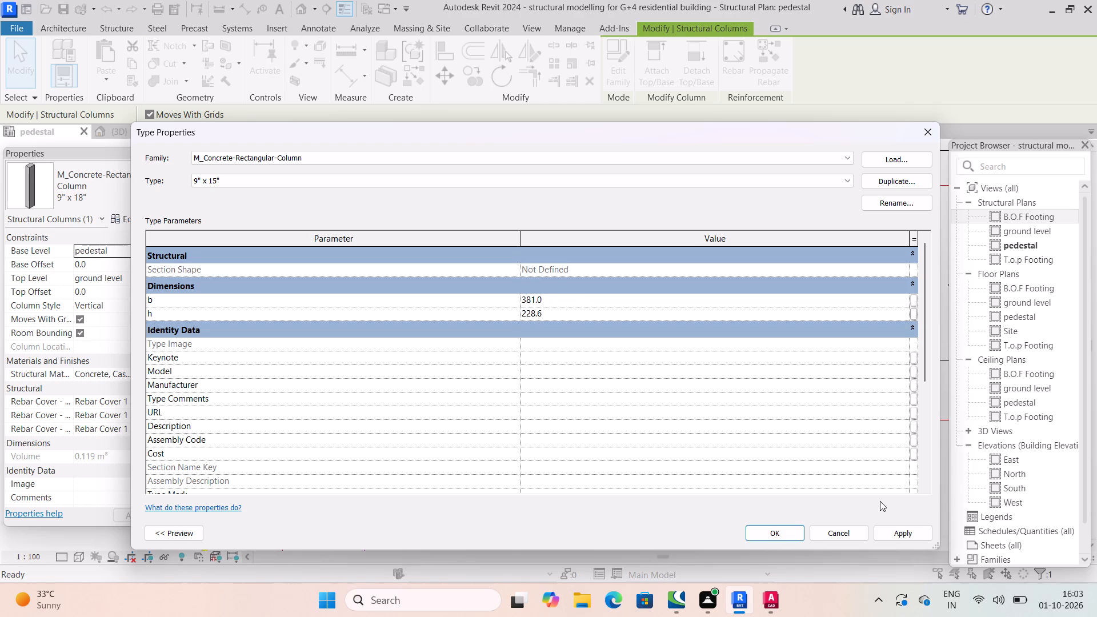
left_click(905, 528)
left_click(792, 531)
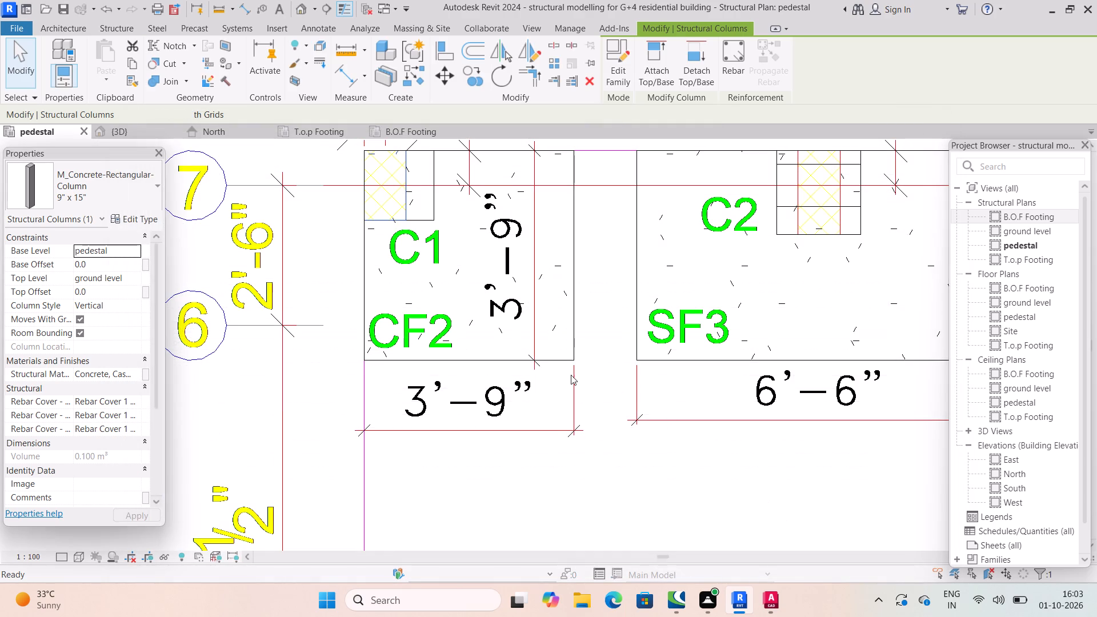
Start placing structural columns with the M_Concrete-Rectangular-Column 9" x 15" type.
middle_click_drag(435, 255, 497, 381)
scroll(497, 380, "down", 1)
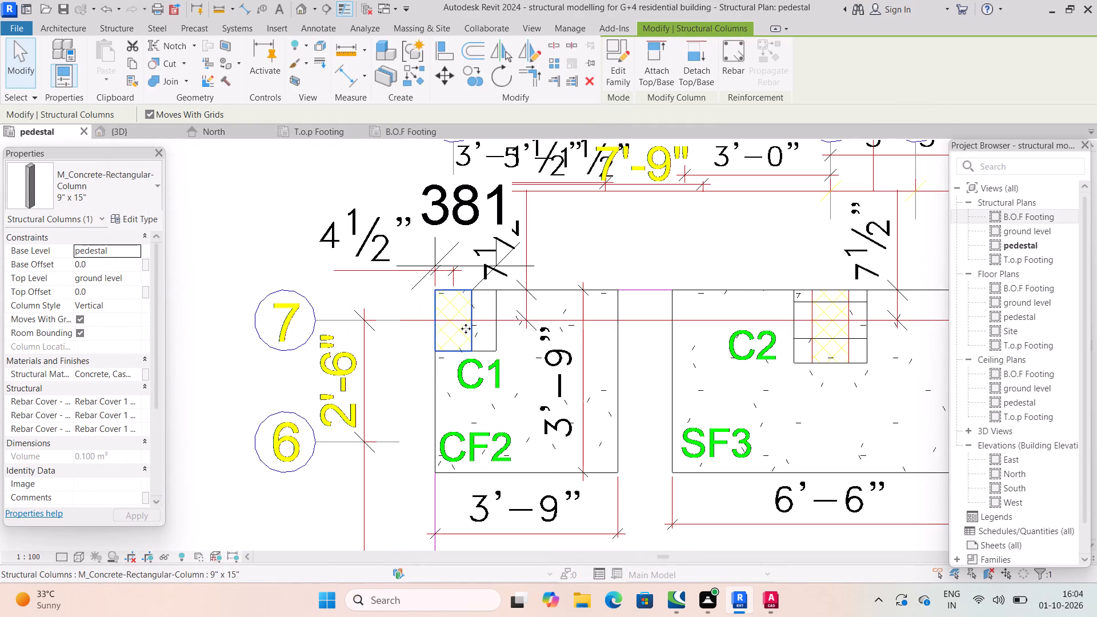
middle_click_drag(554, 431, 465, 335)
scroll(533, 408, "down", 2)
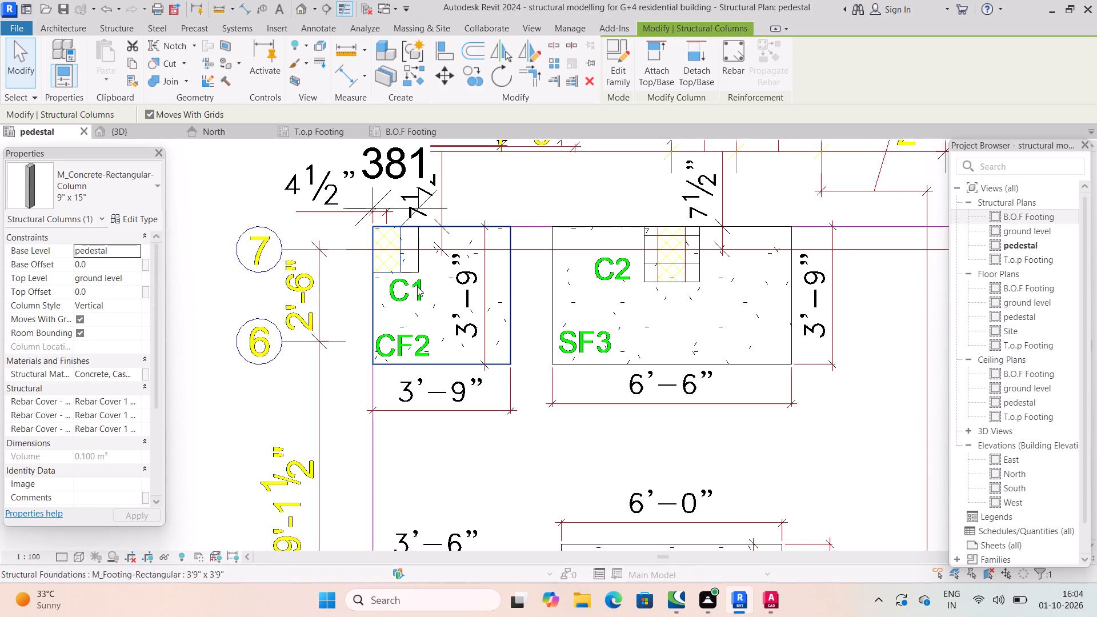
left_click(111, 22)
left_click(111, 65)
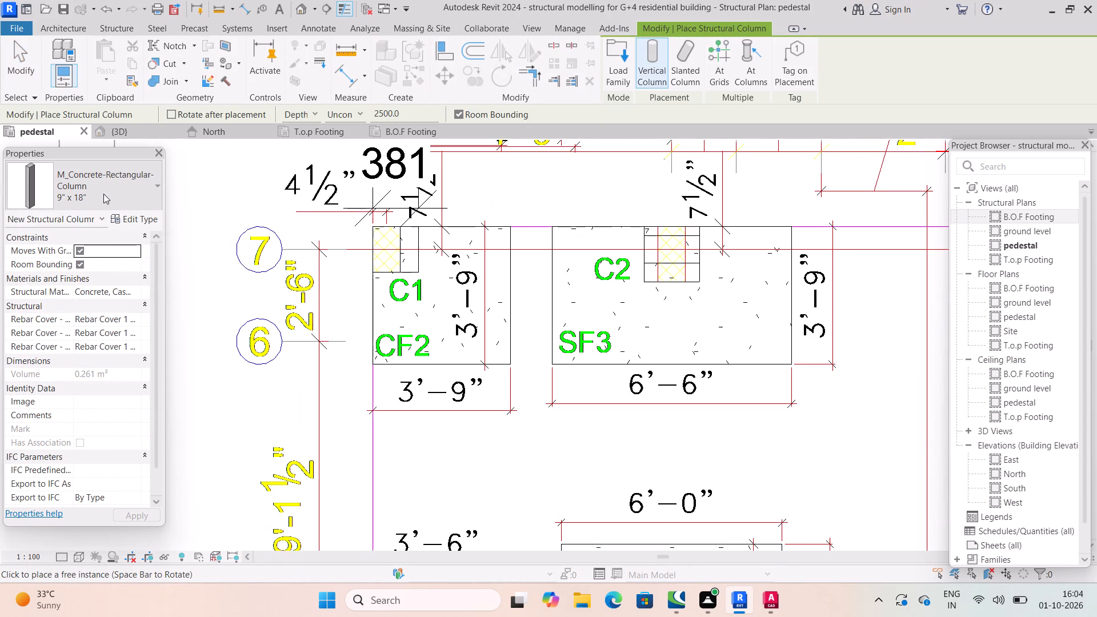
left_click(103, 195)
scroll(77, 261, "up", 3)
left_click(74, 265)
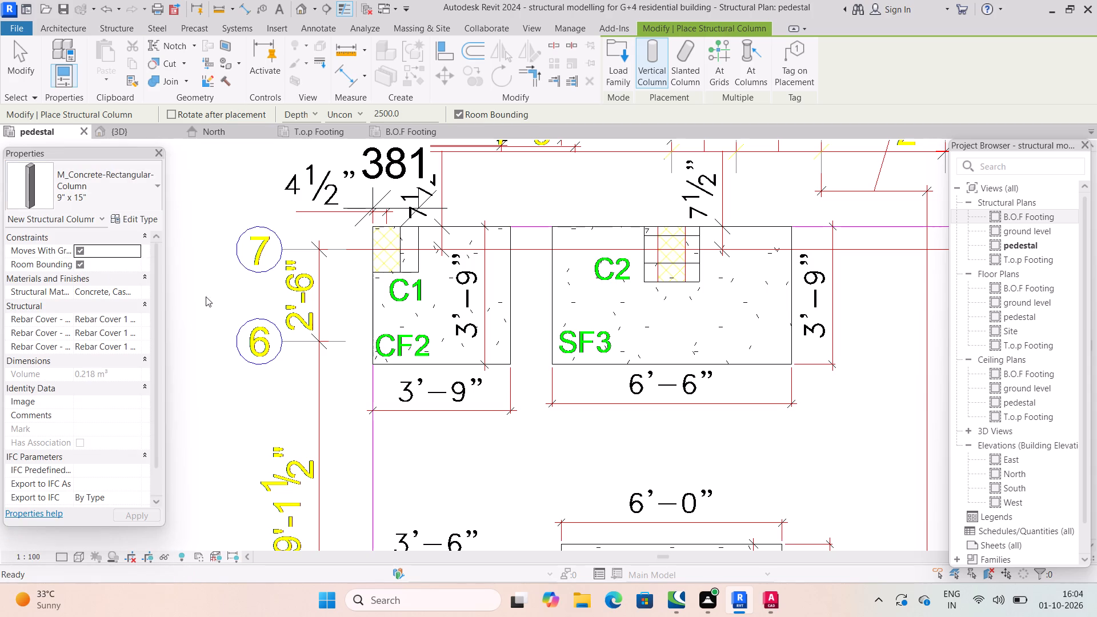
Examine the pedestals from grid 7 down to grid 1, compare column sizes in AutoCAD's TYPICAL FLOOR DETAILS drawing, and return to Revit.
scroll(752, 354, "down", 3)
middle_click_drag(753, 354, 593, 269)
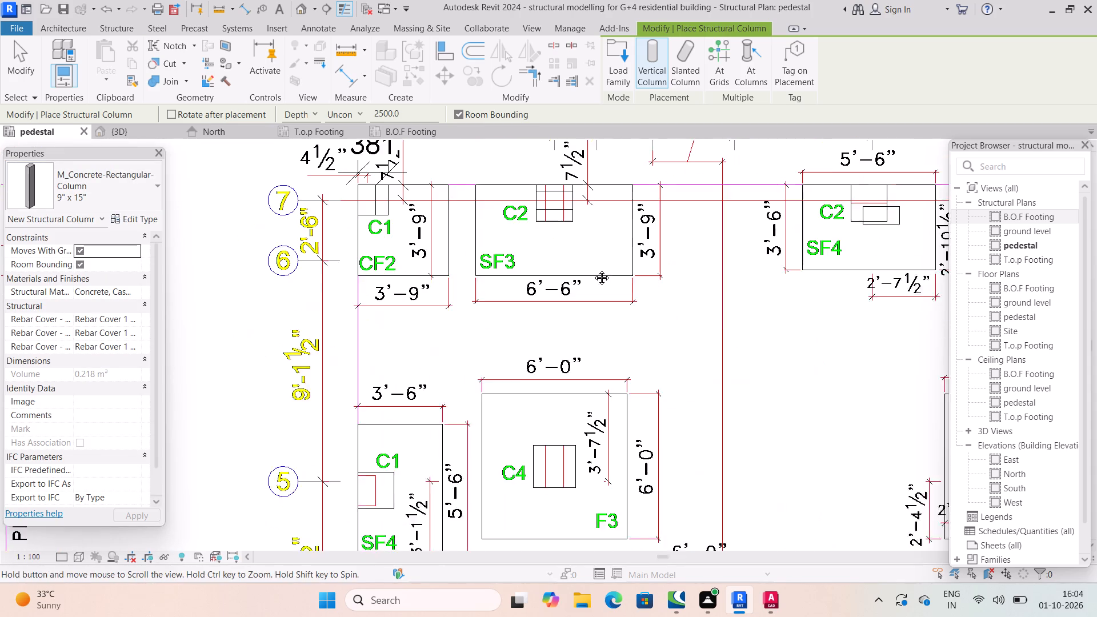
middle_click_drag(593, 269, 592, 270)
scroll(584, 285, "down", 1)
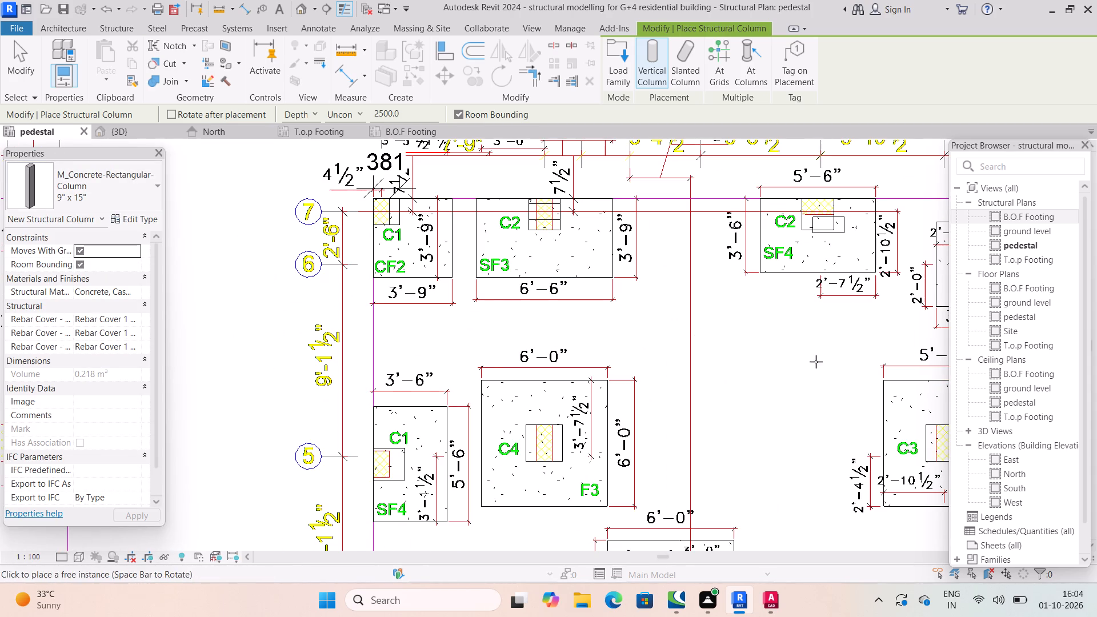
middle_click_drag(671, 397, 608, 283)
scroll(667, 395, "down", 1)
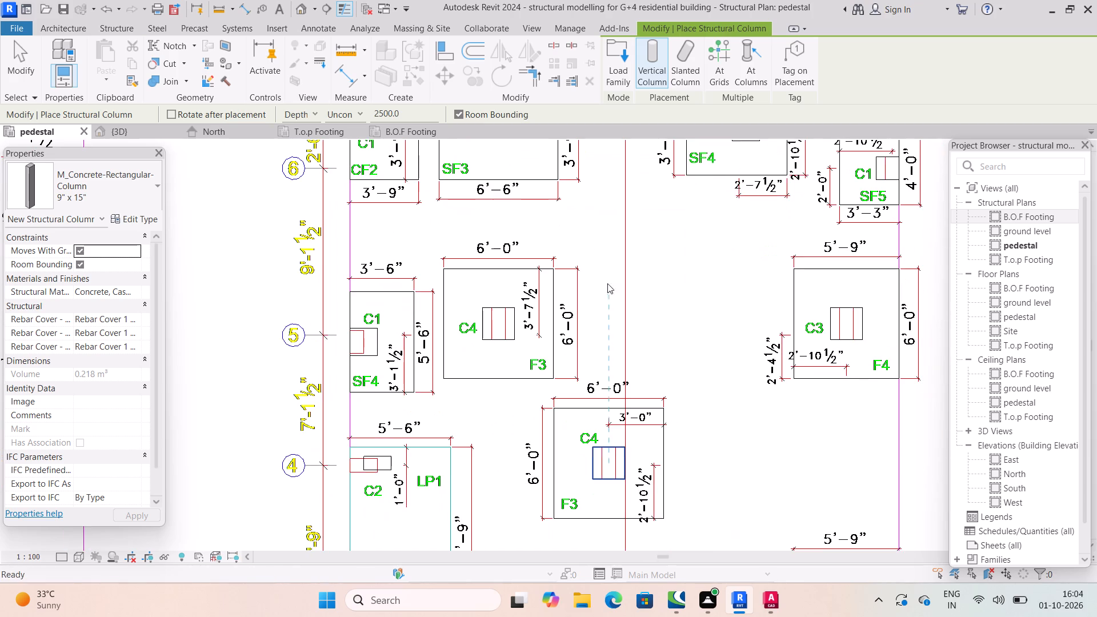
middle_click_drag(620, 433, 578, 270)
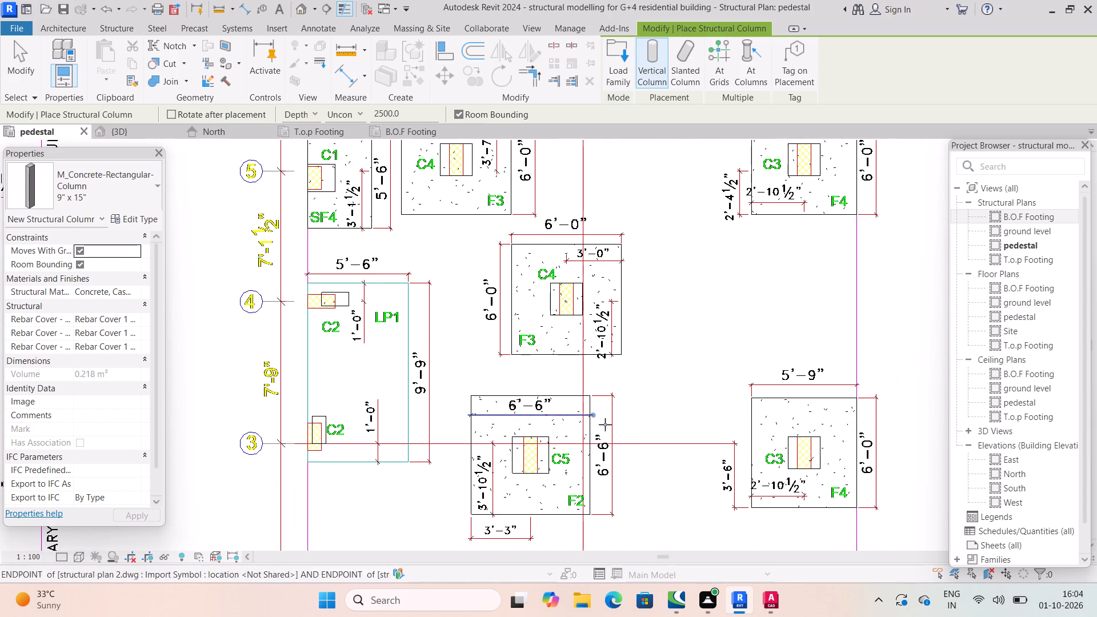
middle_click_drag(627, 436, 583, 265)
scroll(623, 416, "down", 1)
middle_click_drag(726, 467, 653, 261)
scroll(690, 372, "down", 1)
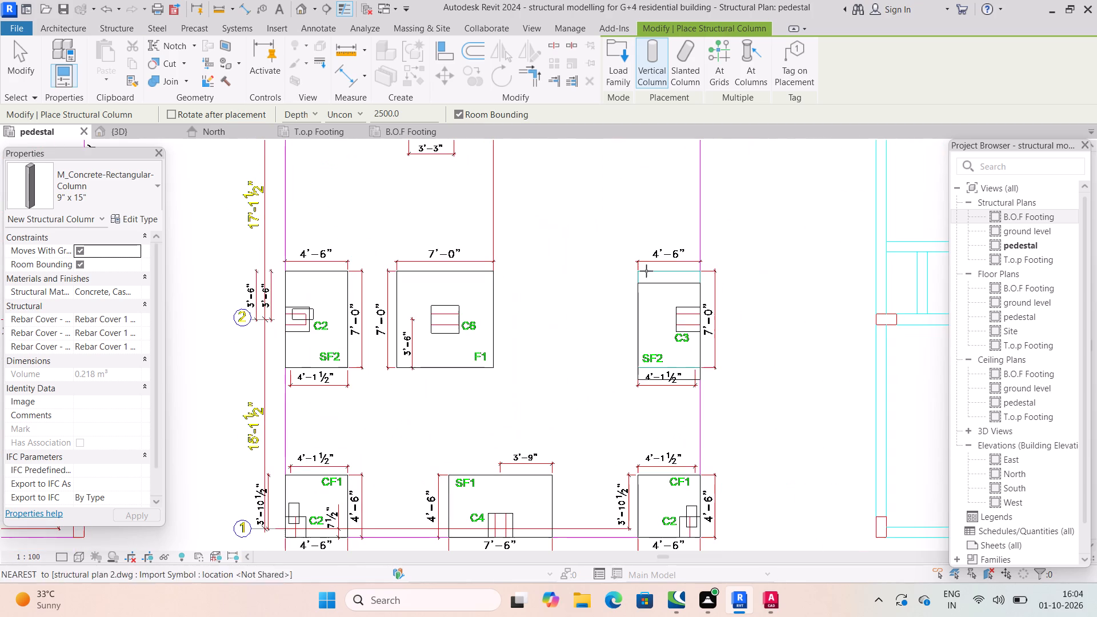
middle_click_drag(663, 450, 651, 374)
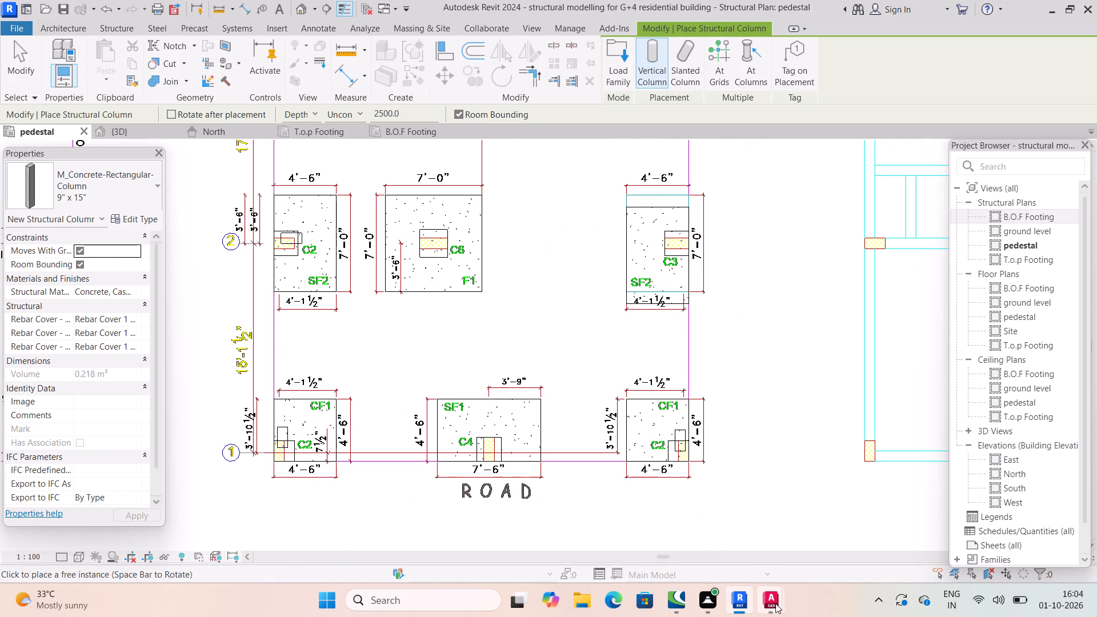
left_click(738, 539)
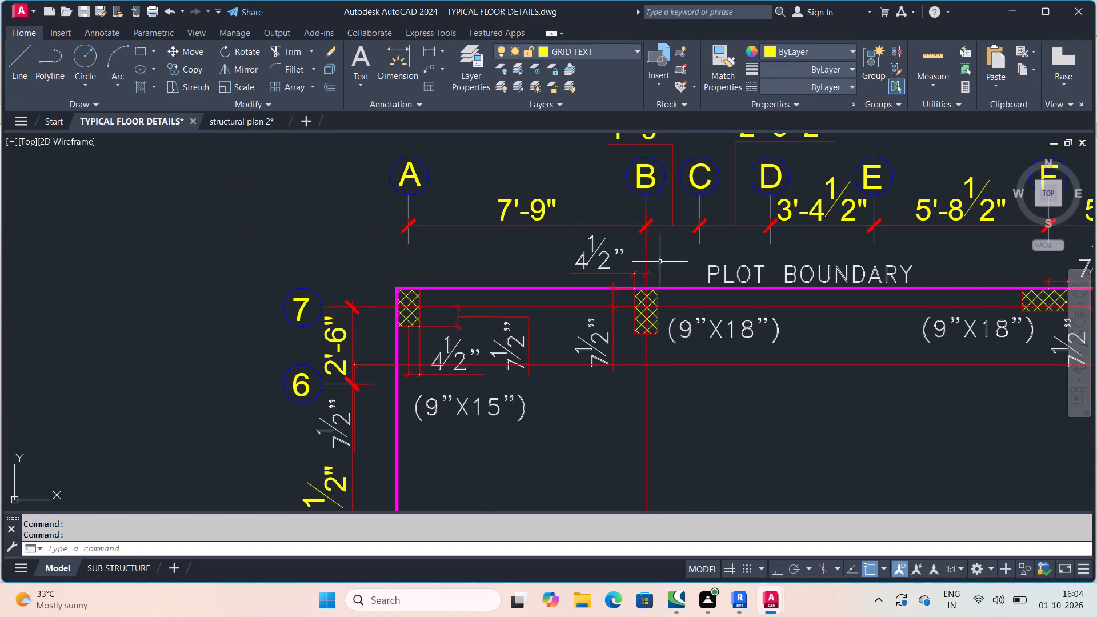
scroll(651, 215, "down", 4)
scroll(653, 228, "up", 7)
scroll(644, 254, "down", 3)
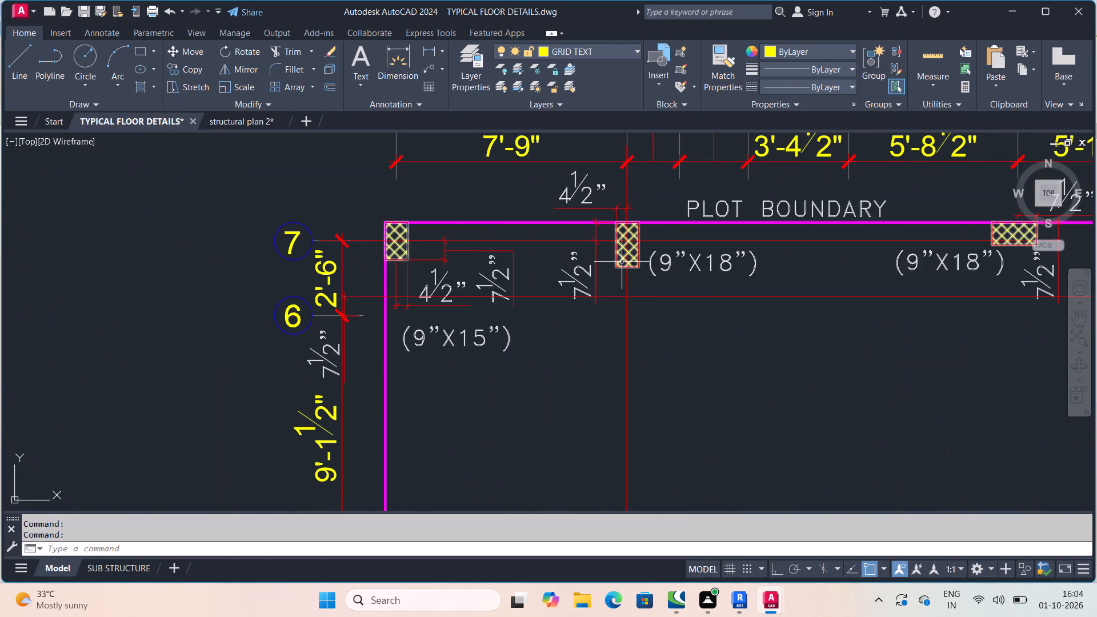
middle_click_drag(777, 308, 722, 167)
scroll(699, 181, "down", 2)
scroll(582, 340, "up", 2)
scroll(581, 340, "down", 2)
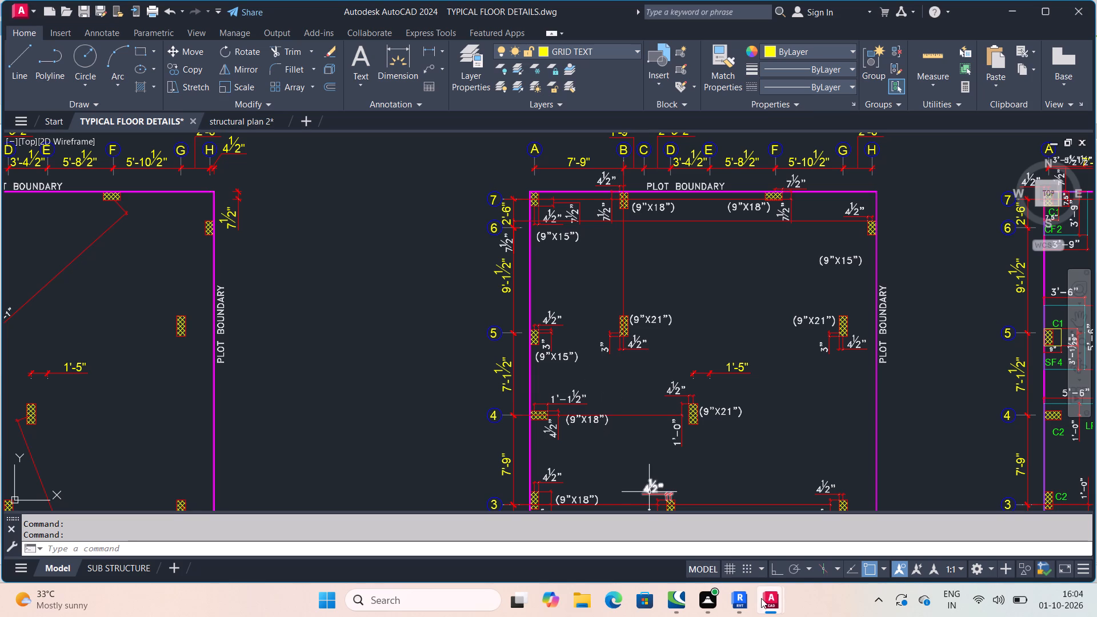
left_click(729, 552)
Place a 9" x 15" column at the C1 pedestal of footing SF4 near grid 5.
middle_click_drag(341, 207, 409, 387)
middle_click_drag(373, 216, 426, 406)
middle_click_drag(411, 250, 428, 332)
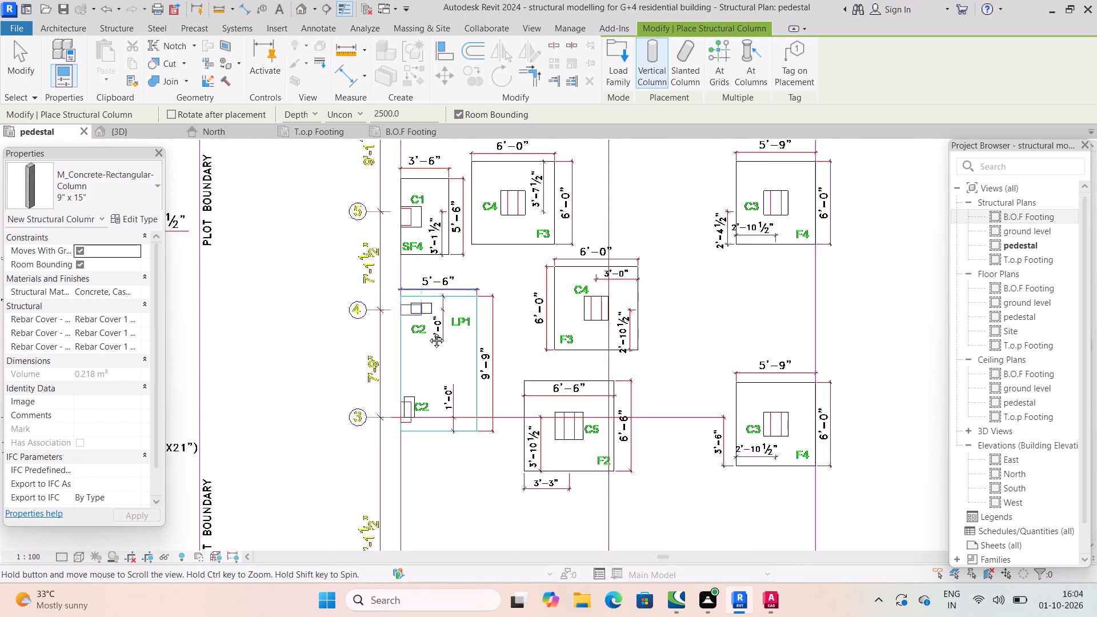
middle_click_drag(428, 332, 460, 444)
scroll(452, 378, "up", 8)
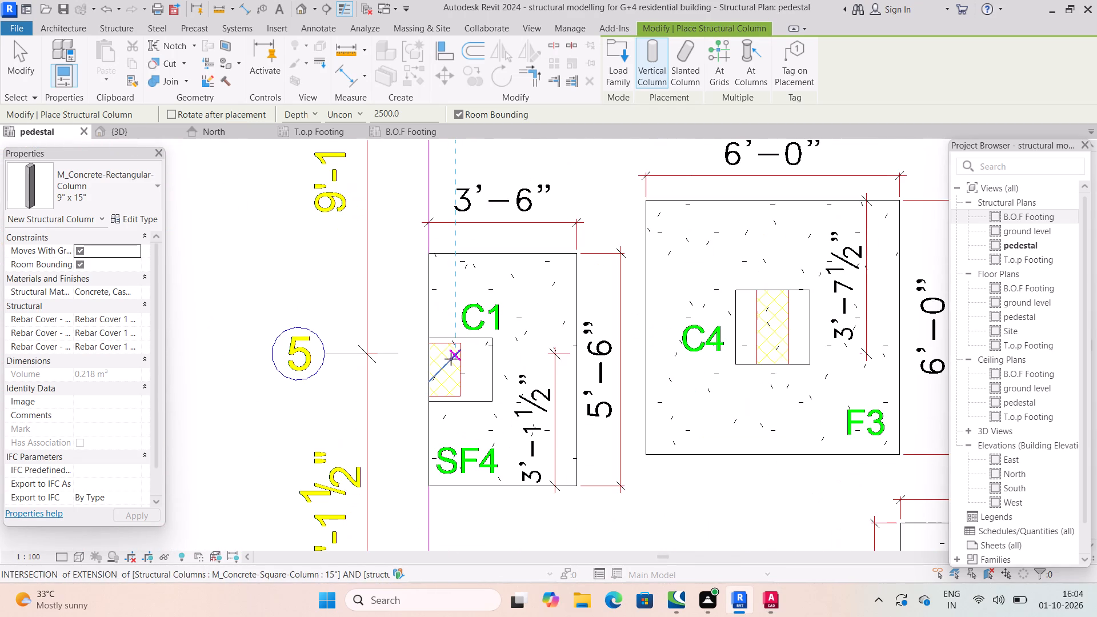
left_click(451, 359)
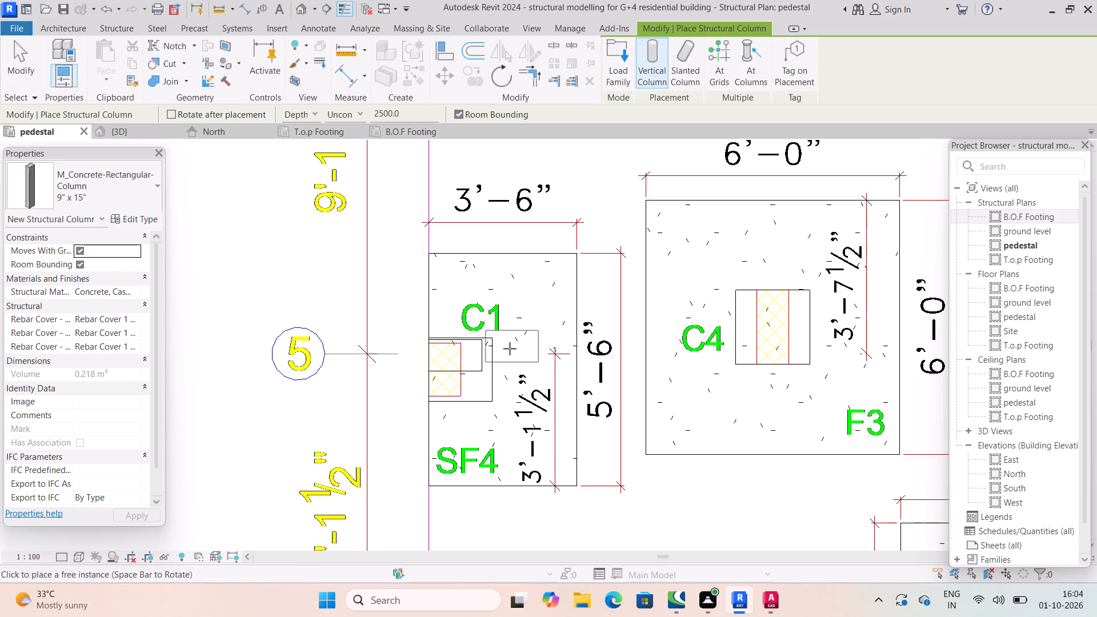
Examine the column sizes and offsets from grid 7 to grid 1 in AutoCAD's TYPICAL FLOOR DETAILS drawing, and return to Revit.
scroll(563, 294, "down", 1)
scroll(734, 207, "down", 1)
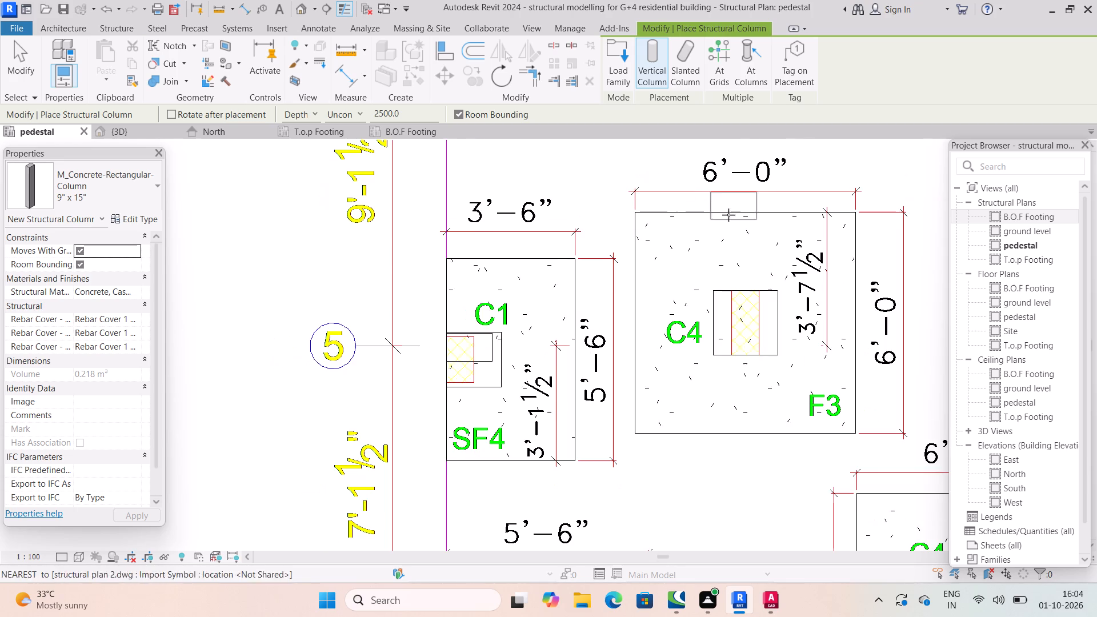
scroll(728, 215, "down", 2)
middle_click_drag(791, 295, 611, 248)
scroll(791, 298, "down", 2)
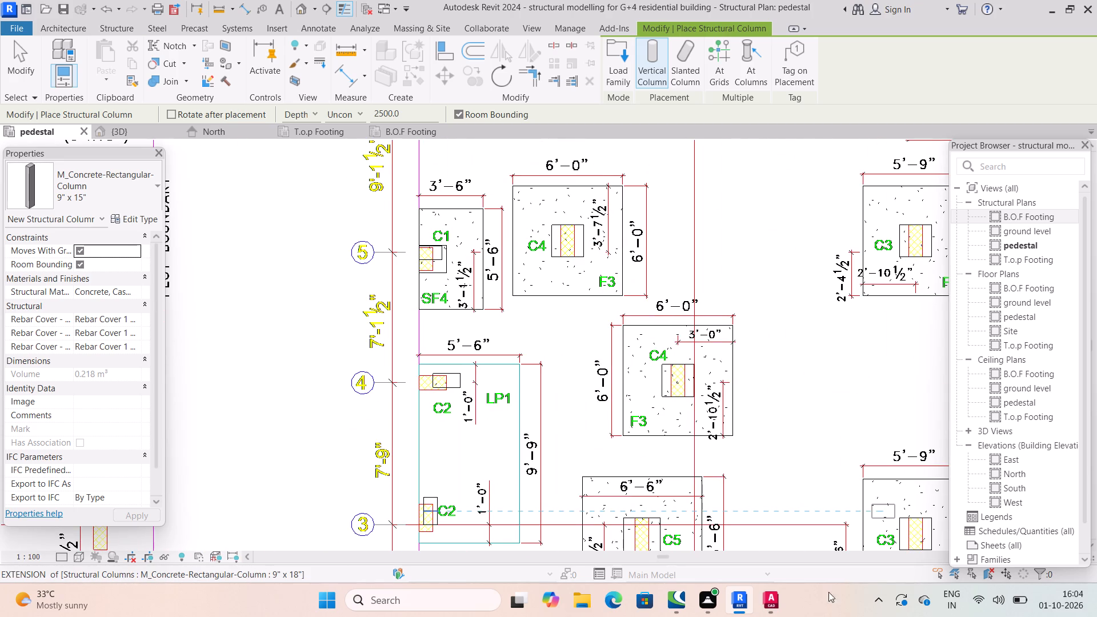
left_click(774, 599)
left_click(715, 506)
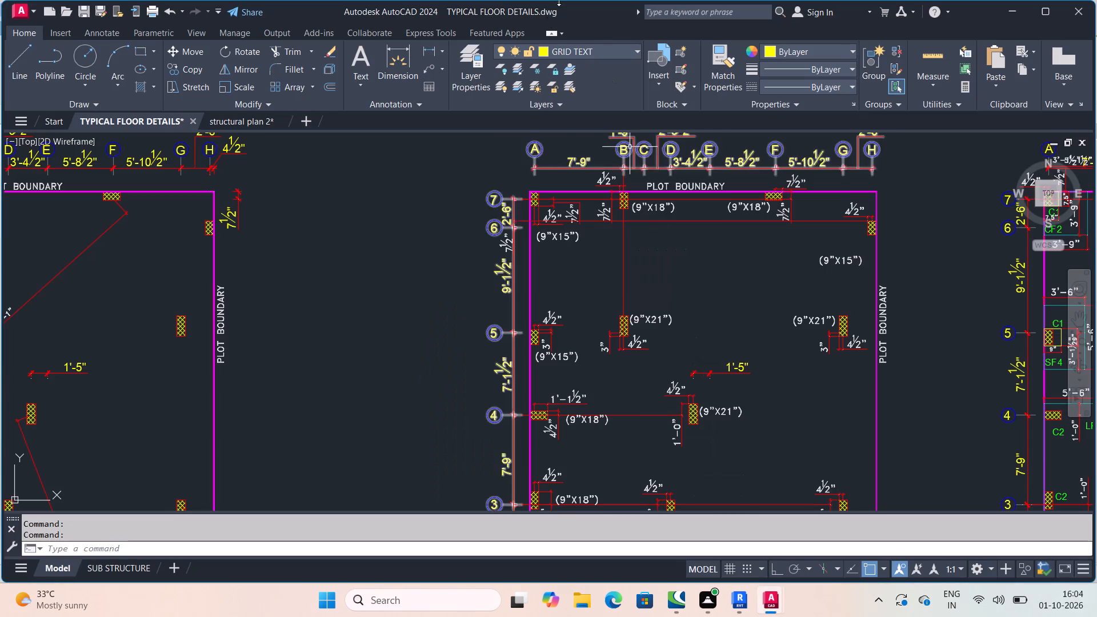
middle_click_drag(772, 371, 714, 280)
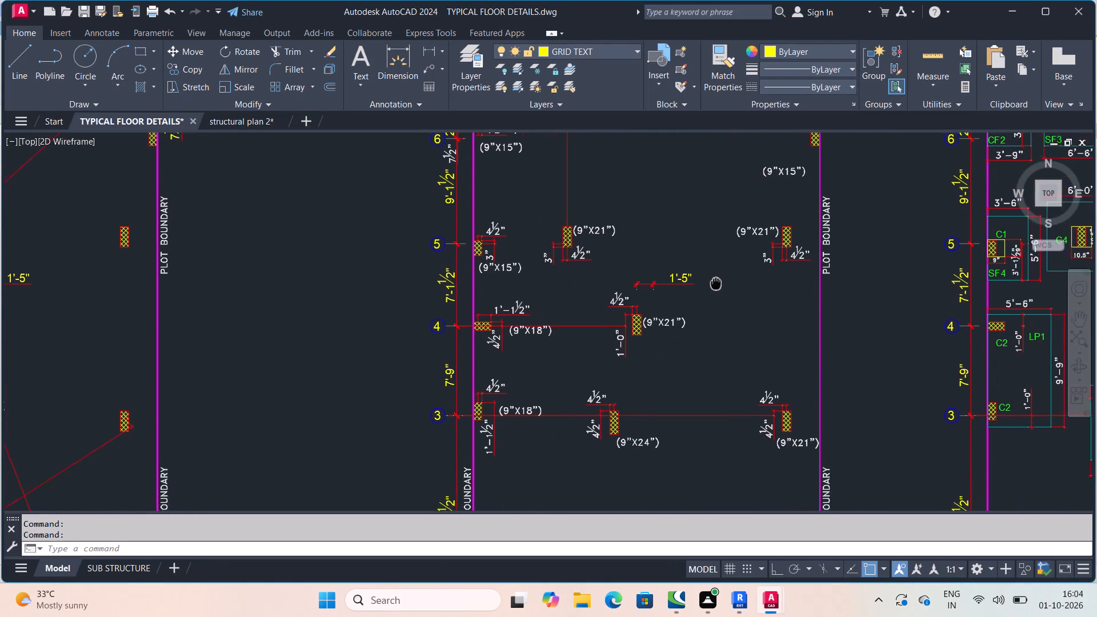
middle_click_drag(714, 280, 710, 265)
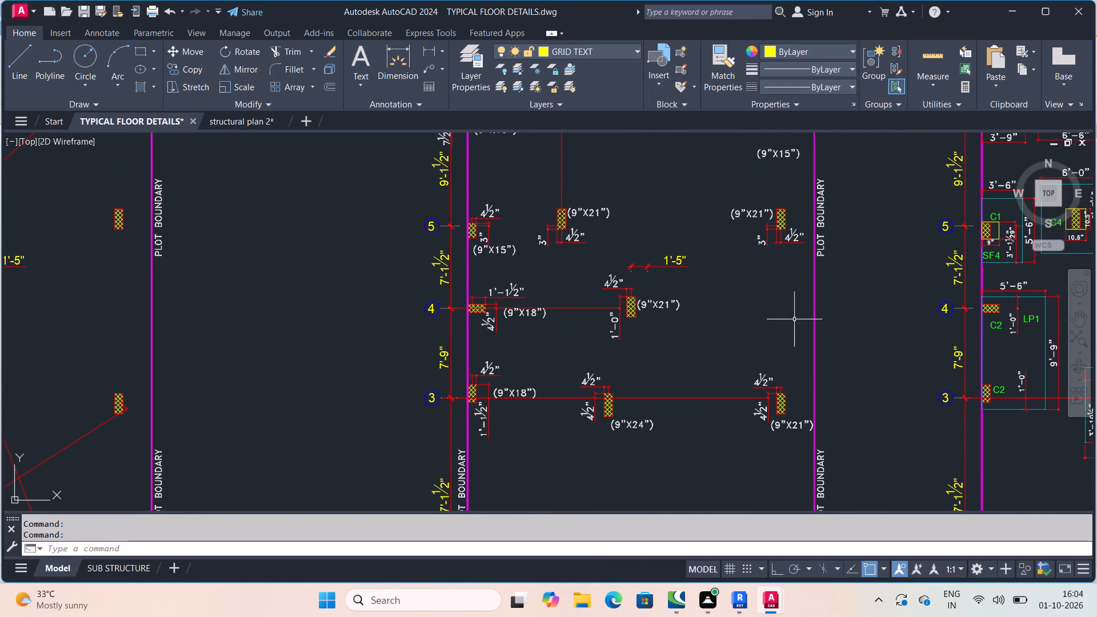
middle_click_drag(688, 399, 668, 206)
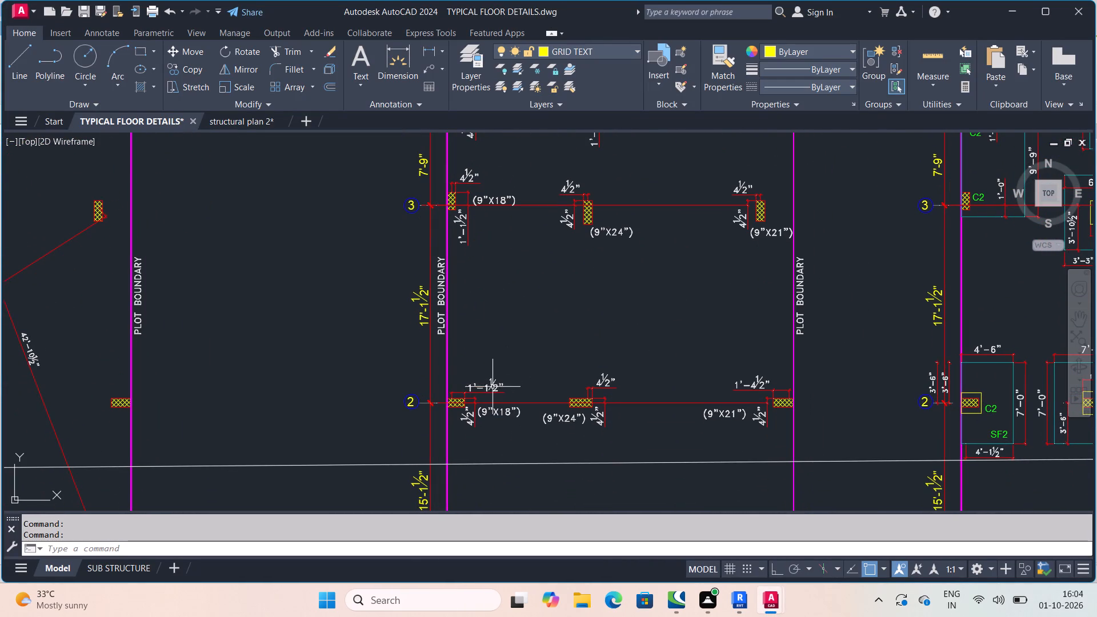
middle_click_drag(700, 442, 674, 333)
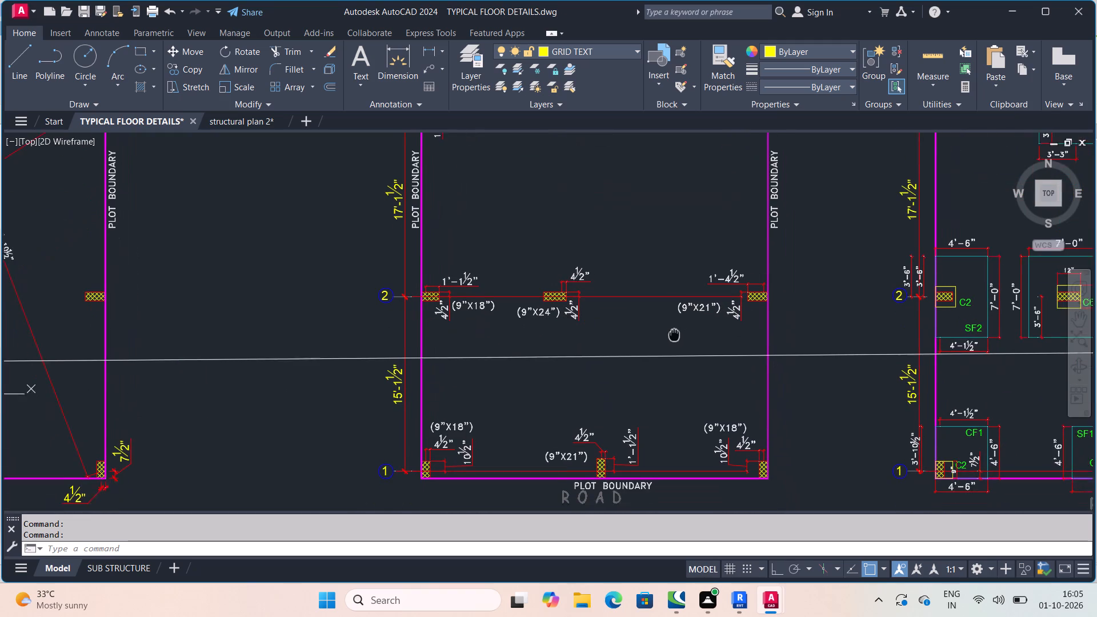
middle_click_drag(674, 333, 672, 315)
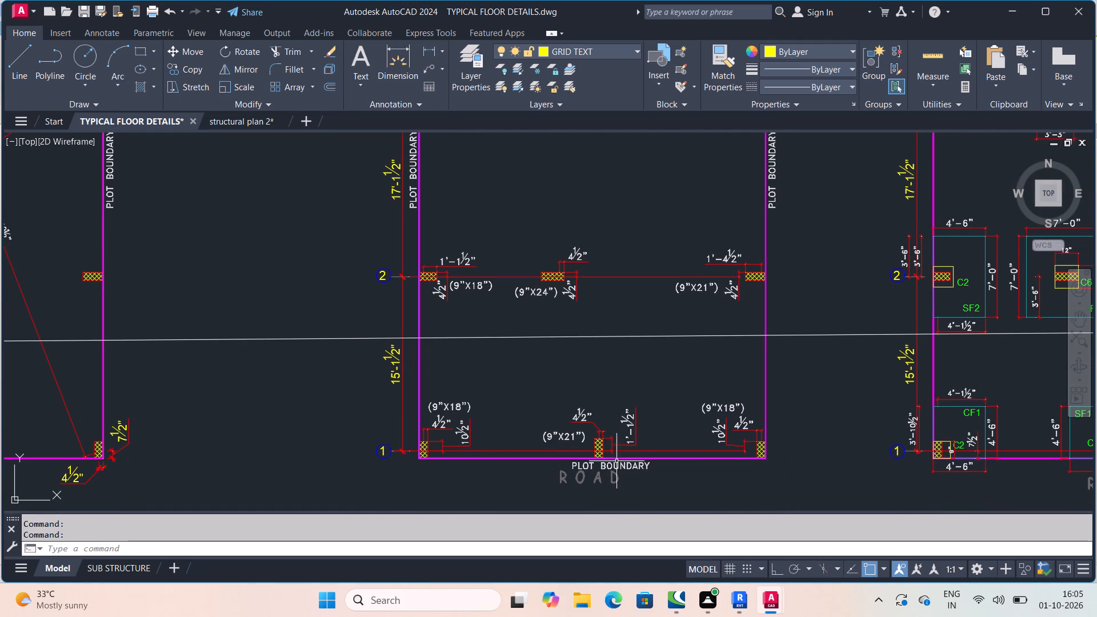
middle_click_drag(647, 282, 687, 443)
scroll(676, 401, "down", 1)
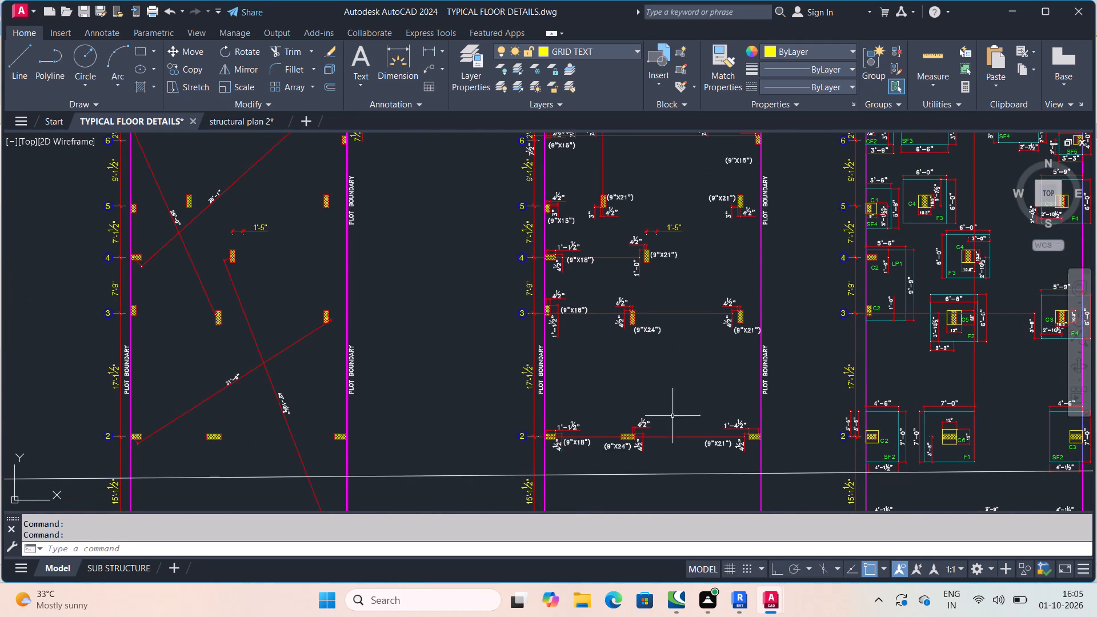
middle_click_drag(645, 266, 652, 395)
scroll(692, 295, "up", 3)
middle_click_drag(667, 262, 647, 324)
scroll(646, 326, "down", 1)
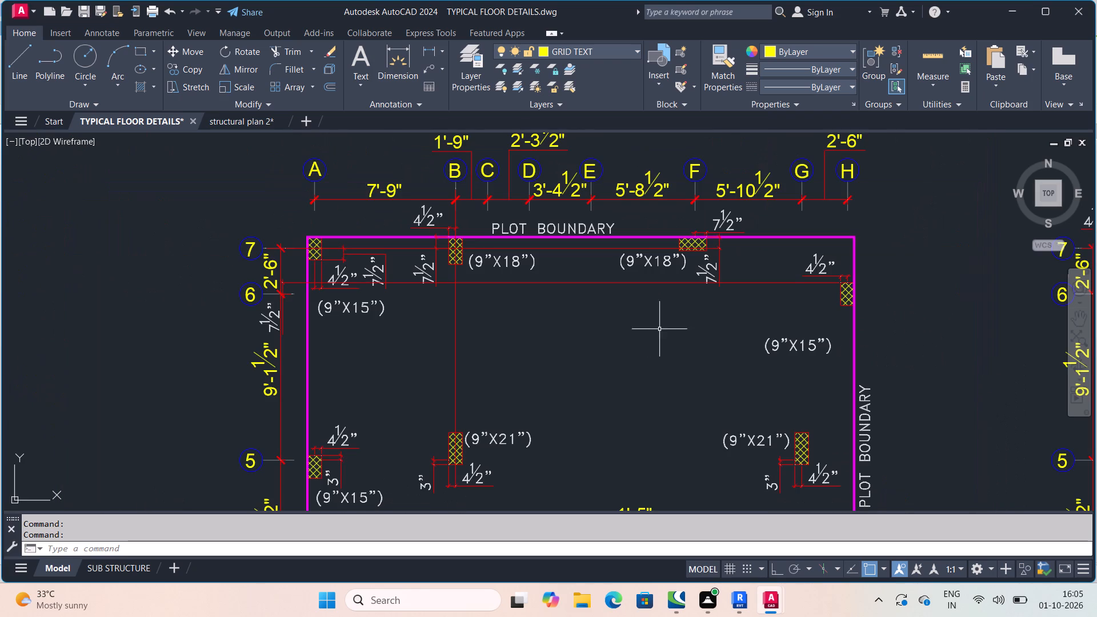
scroll(834, 330, "up", 2)
scroll(832, 330, "down", 2)
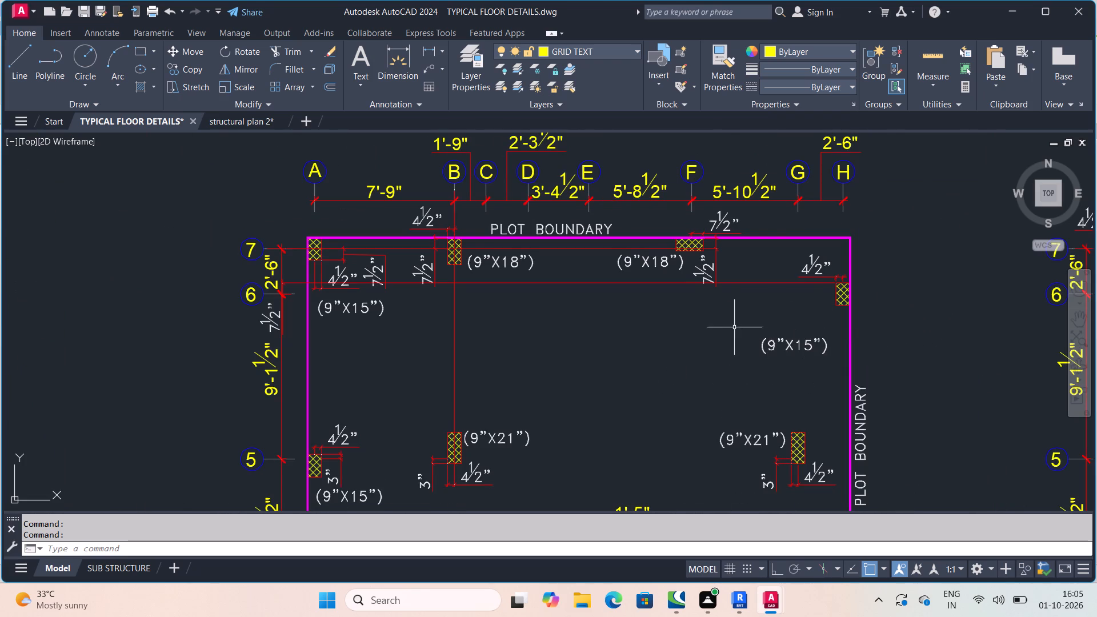
left_click(743, 596)
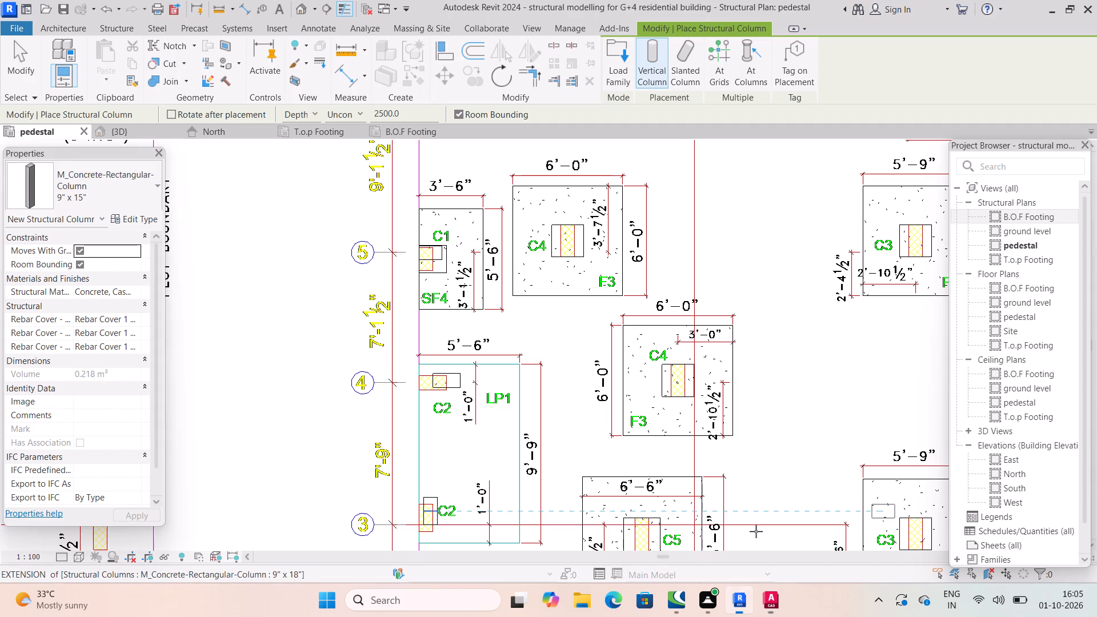
Place a 9" x 15" column, rotated upright, at the C1 pedestal of footing SF5 near grid H.
middle_click_drag(806, 297, 660, 397)
scroll(796, 187, "up", 3)
middle_click_drag(793, 189, 794, 284)
scroll(825, 272, "up", 3)
left_click_drag(824, 271, 780, 265)
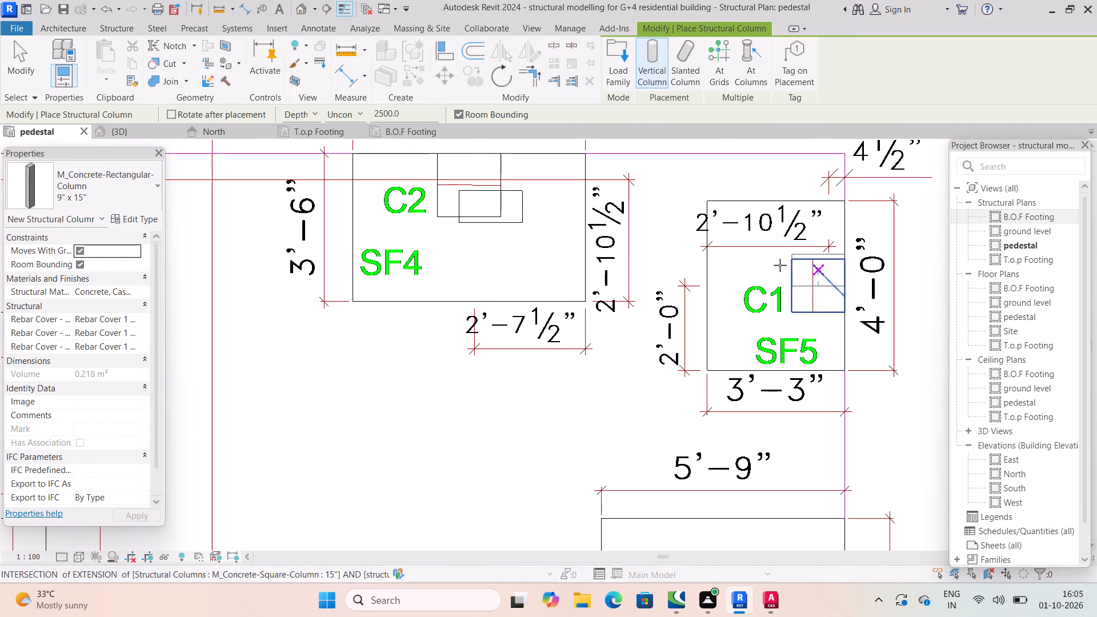
left_click_drag(780, 265, 776, 266)
left_click_drag(775, 266, 796, 263)
key("space")
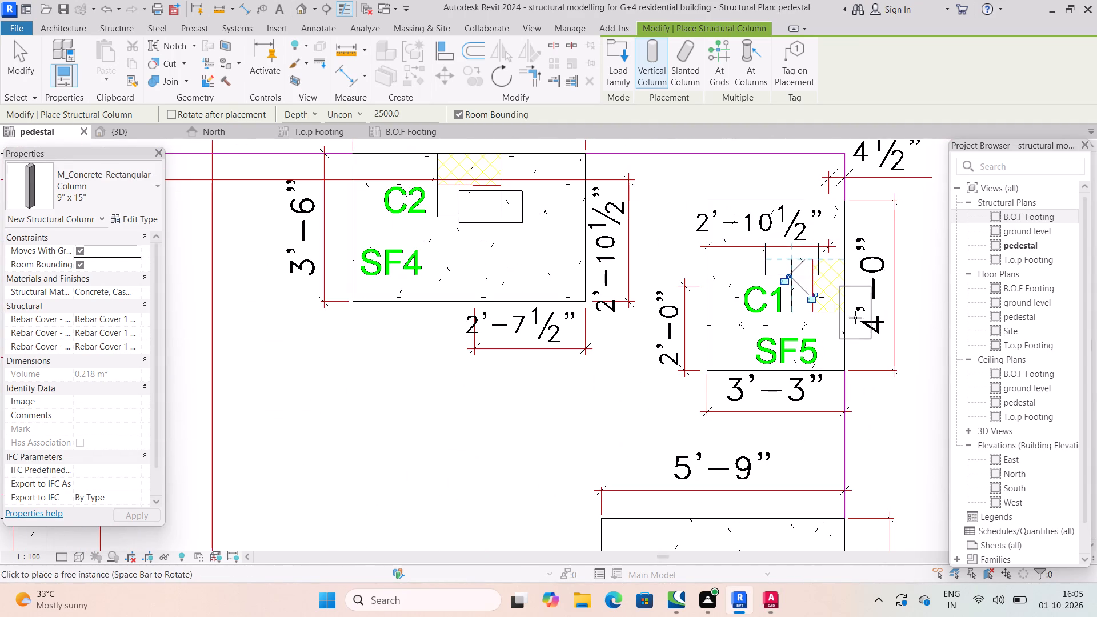
left_click(843, 257)
key("Escape")
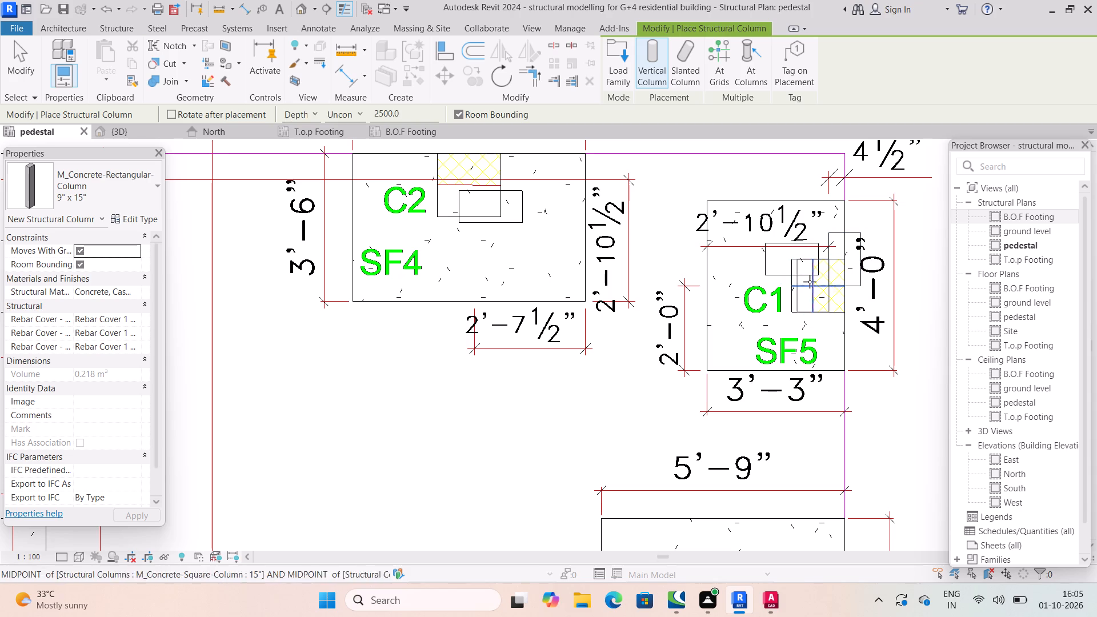
key("Escape")
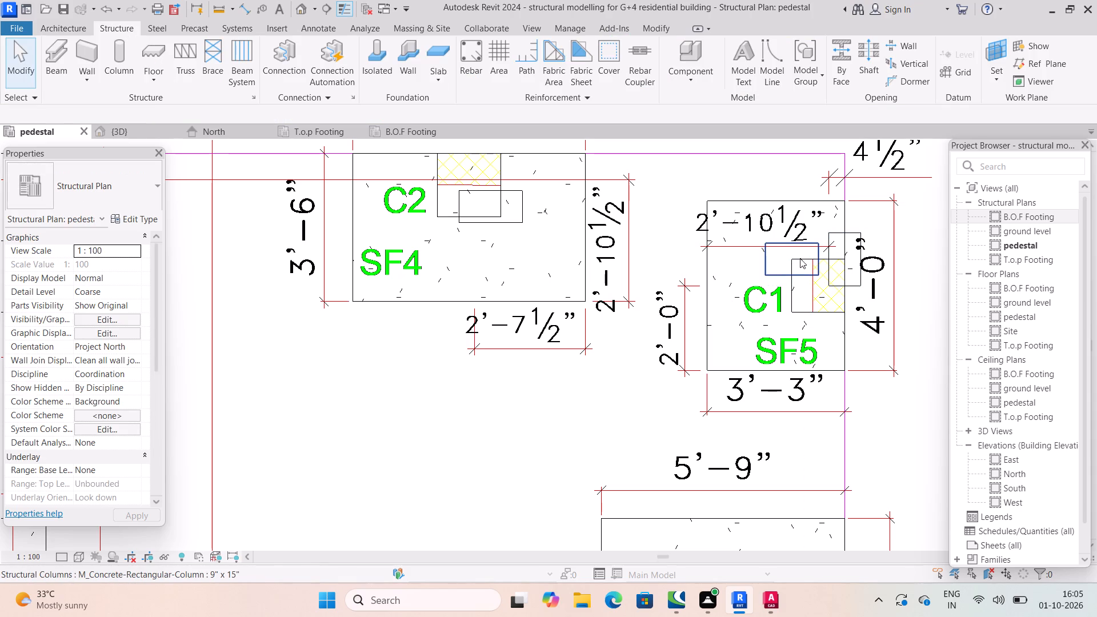
Delete the stray horizontal 9" x 15" column over footing SF5.
left_click(780, 265)
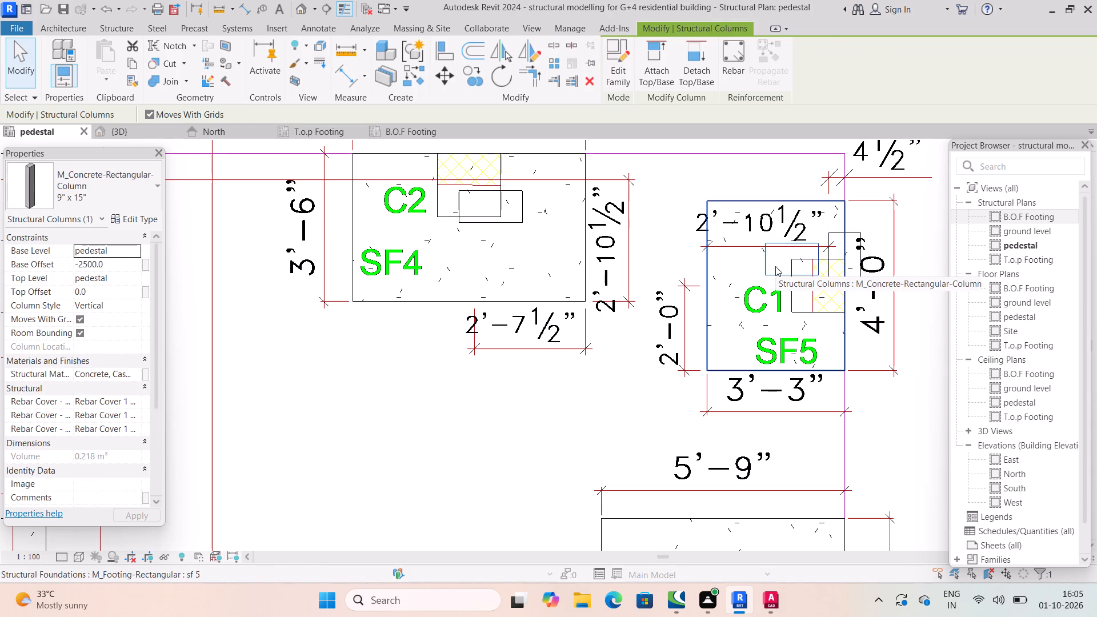
key("Delete")
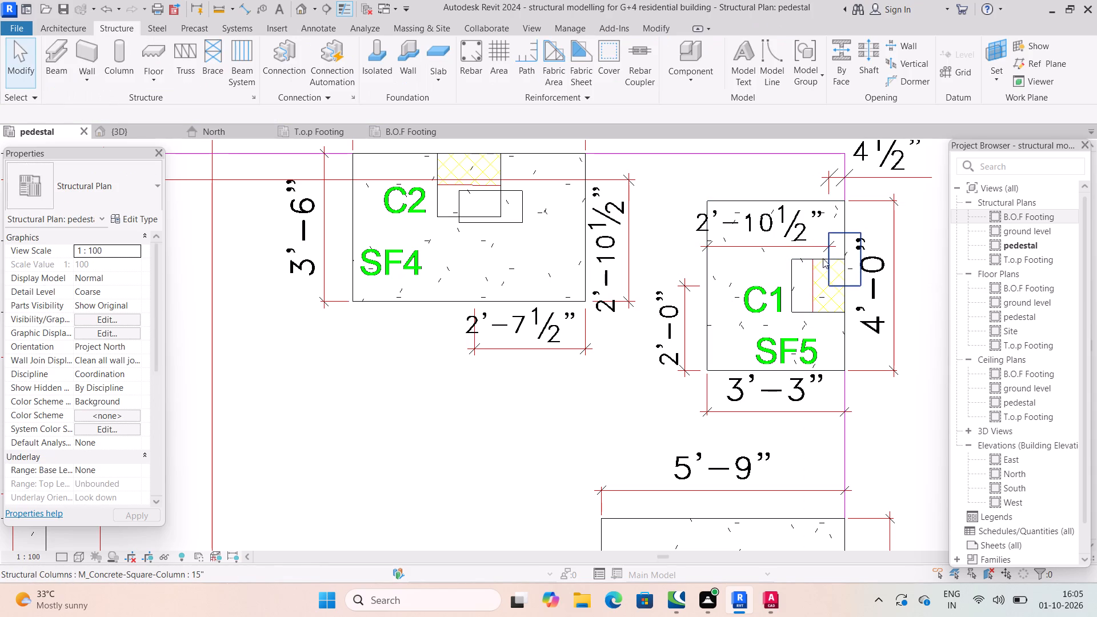
Compare the remaining footings with the column sizes around grids 7 to 3 in AutoCAD's TYPICAL FLOOR DETAILS drawing, and return to Revit.
scroll(816, 261, "down", 3)
scroll(743, 278, "down", 4)
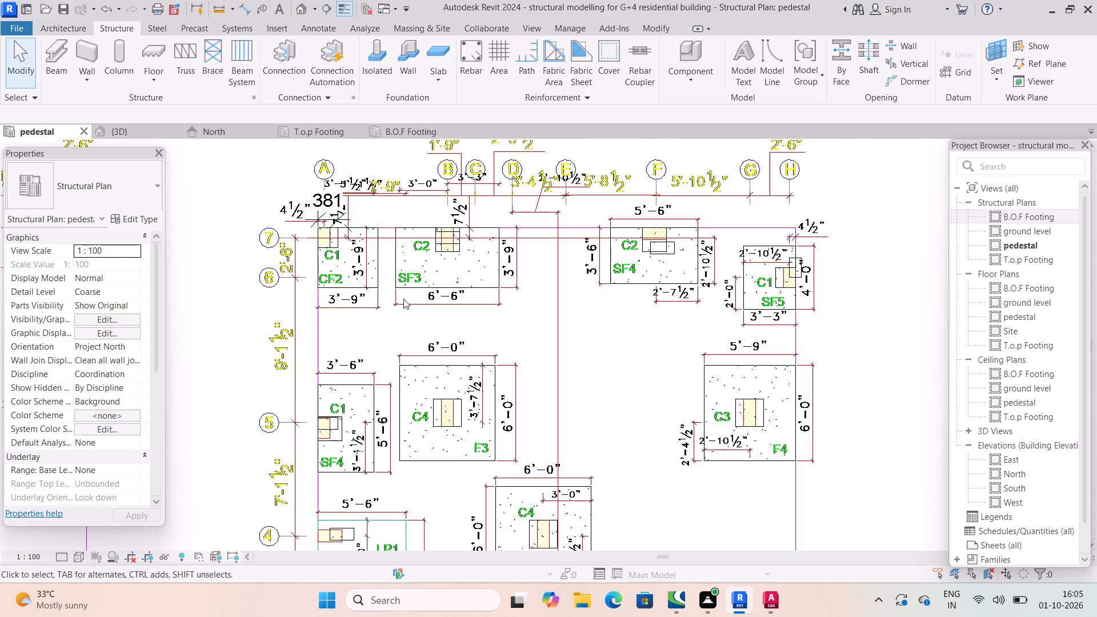
scroll(412, 301, "down", 1)
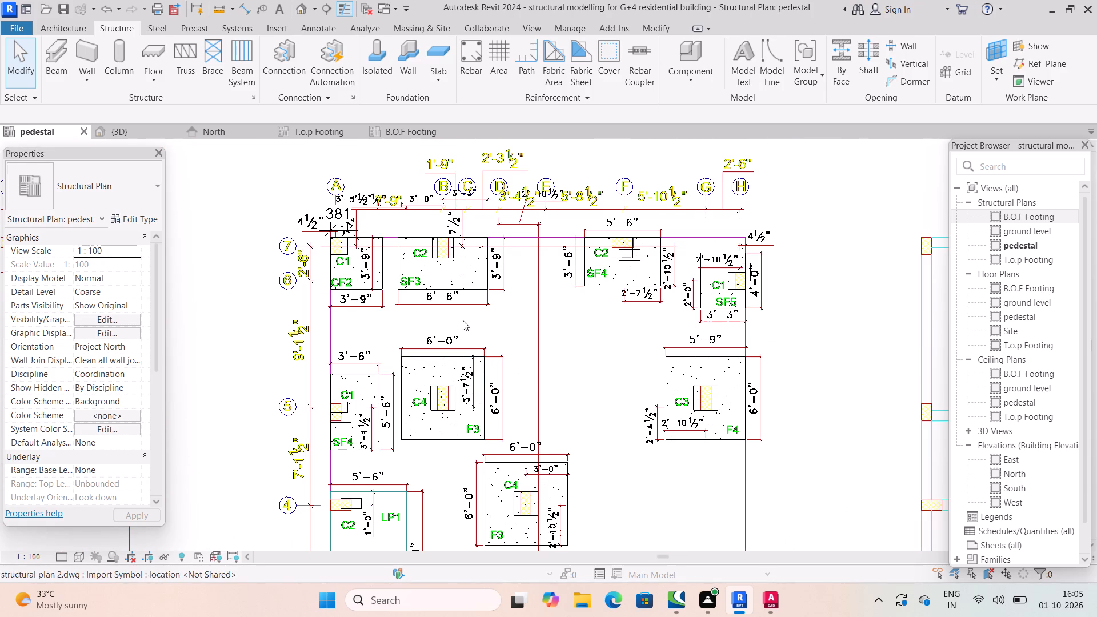
left_click(779, 598)
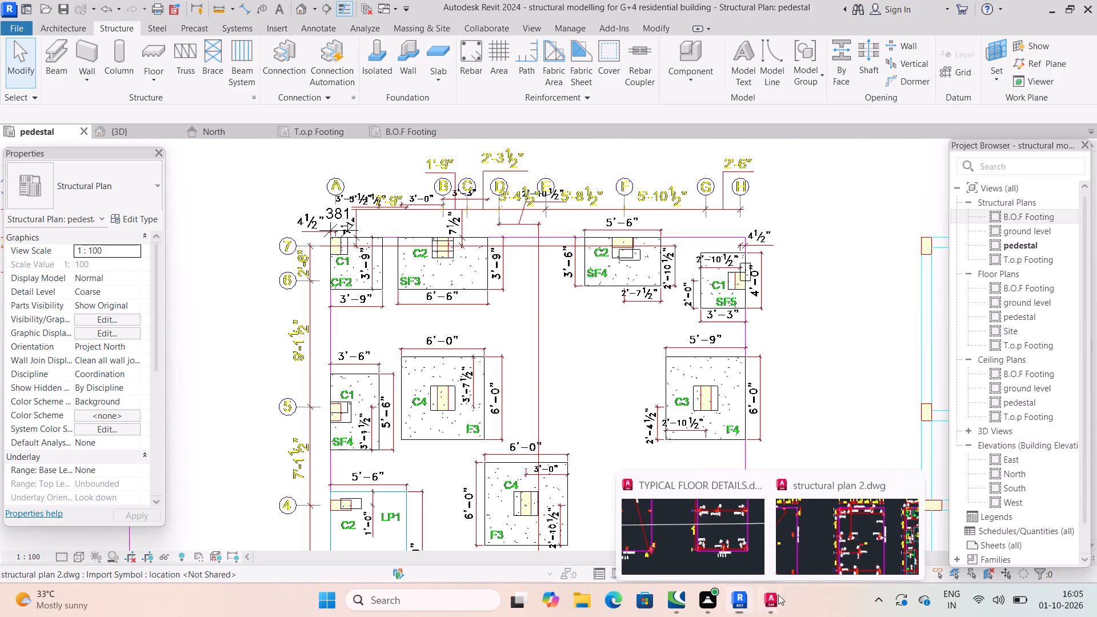
left_click(758, 515)
scroll(511, 407, "down", 1)
middle_click_drag(511, 407, 507, 389)
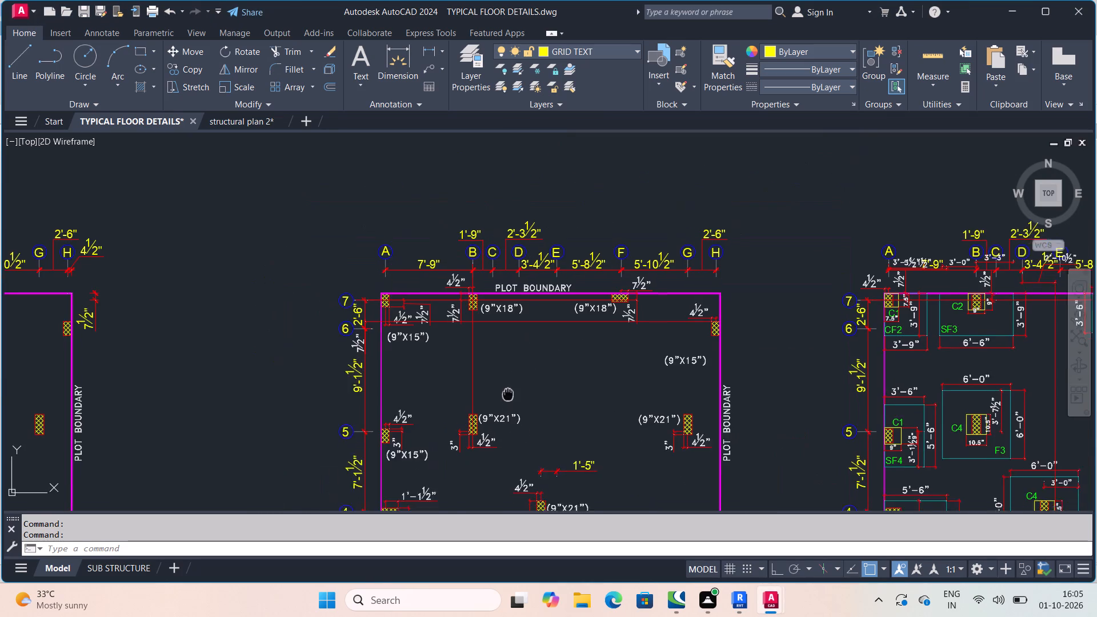
middle_click_drag(507, 389, 522, 307)
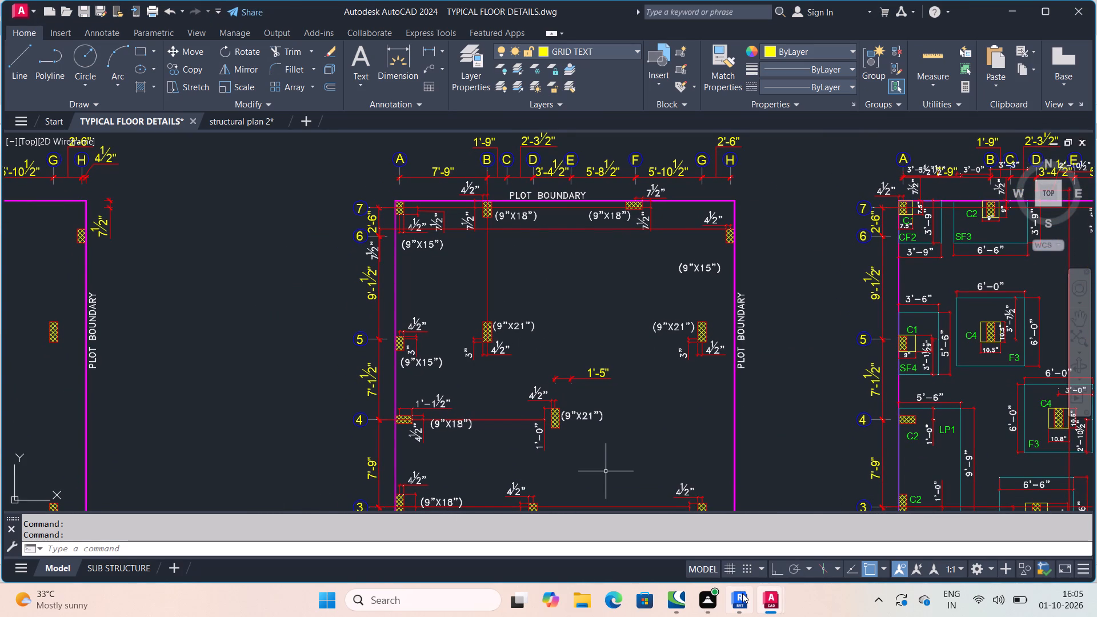
left_click(738, 531)
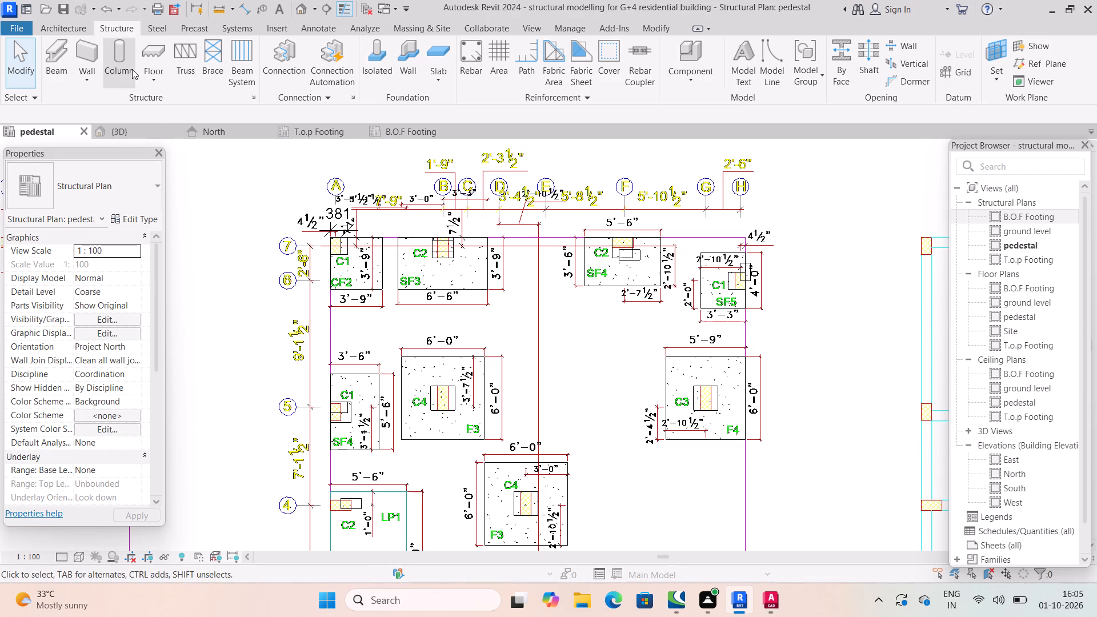
Start placing structural columns and duplicate the M_Concrete-Rectangular-Column 9" x 15" type as 9" x 21".
left_click(127, 69)
left_click(139, 187)
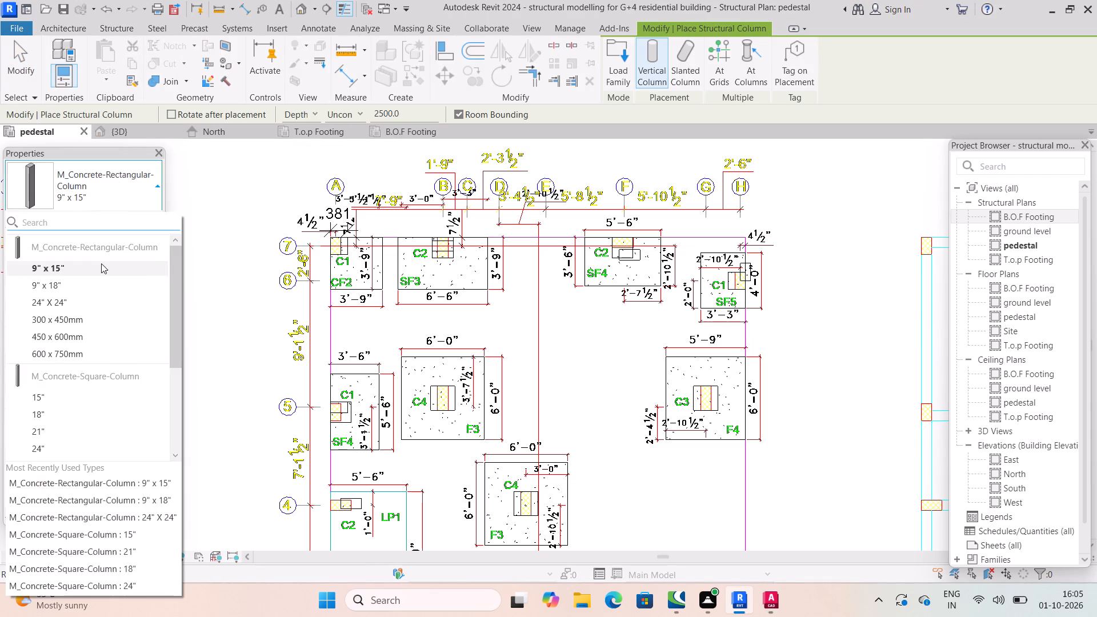
left_click(101, 263)
left_click(141, 220)
left_click(876, 178)
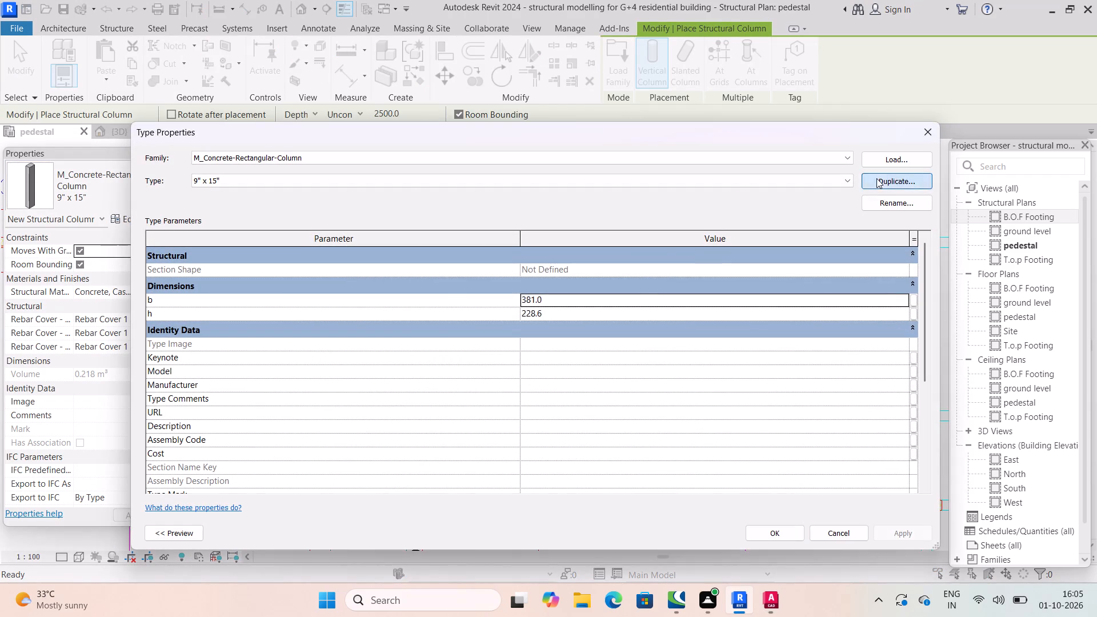
left_click(537, 331)
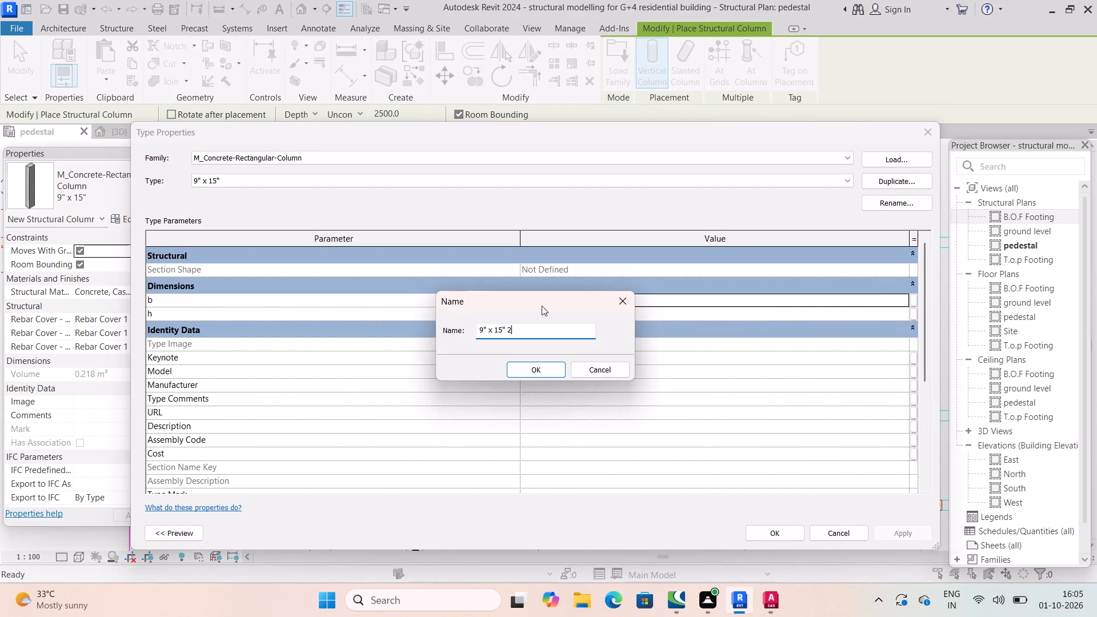
key("BackSpace")
key("BackSpace")
key("BackSpace")
key("BackSpace")
key("BackSpace")
type("21\"")
key("Return")
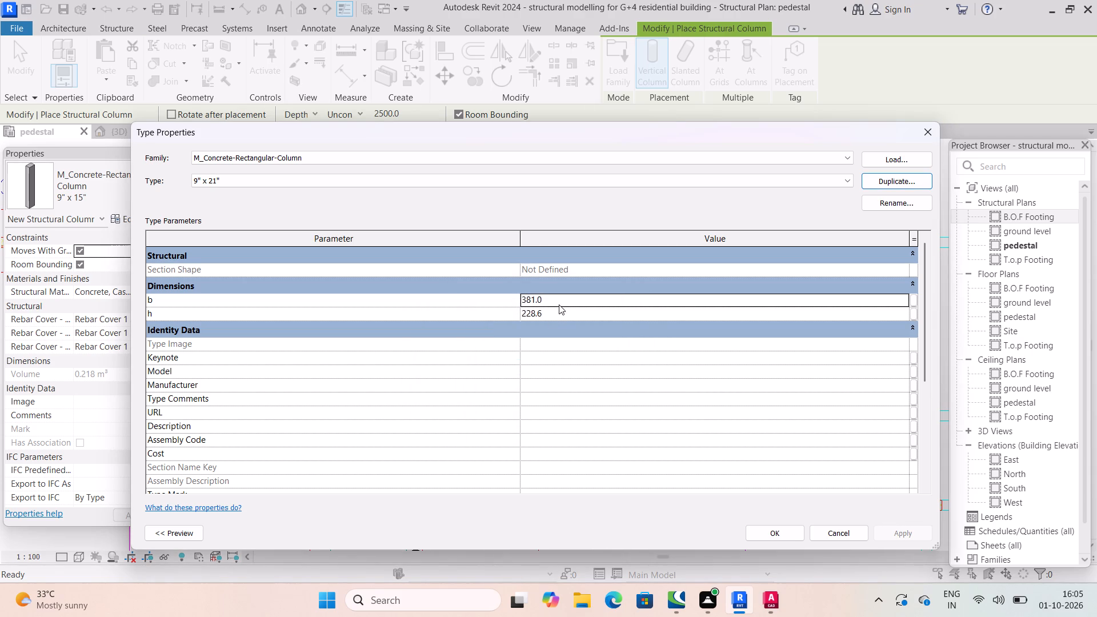
Set the new column type's b to 21" and apply it as the type for placement.
left_click(563, 300)
type("21\"")
key("Return")
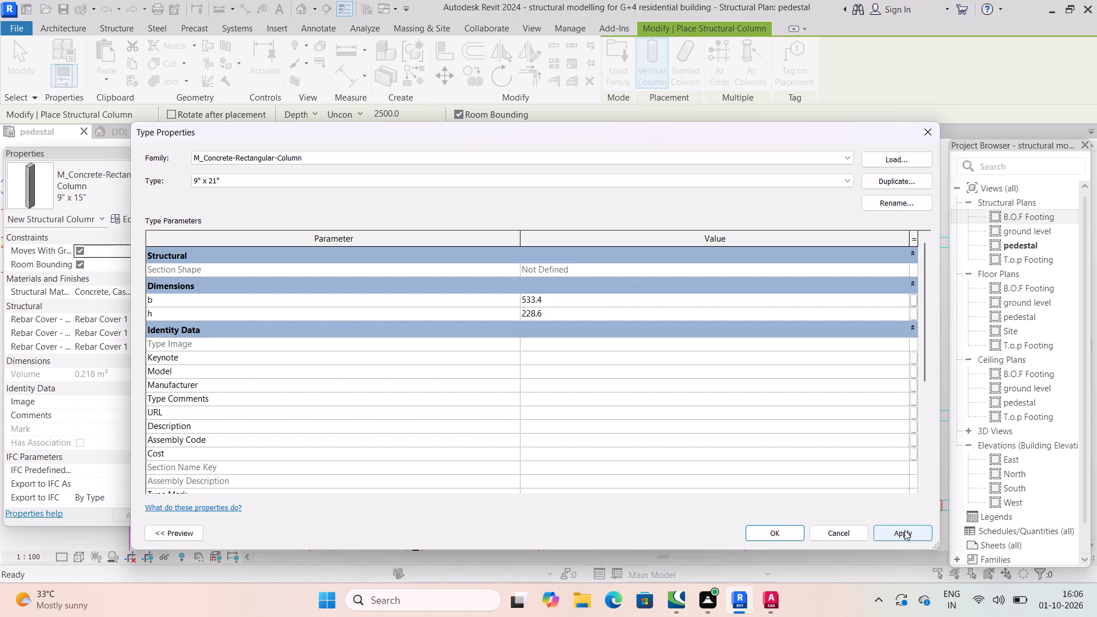
left_click(904, 530)
left_click(788, 540)
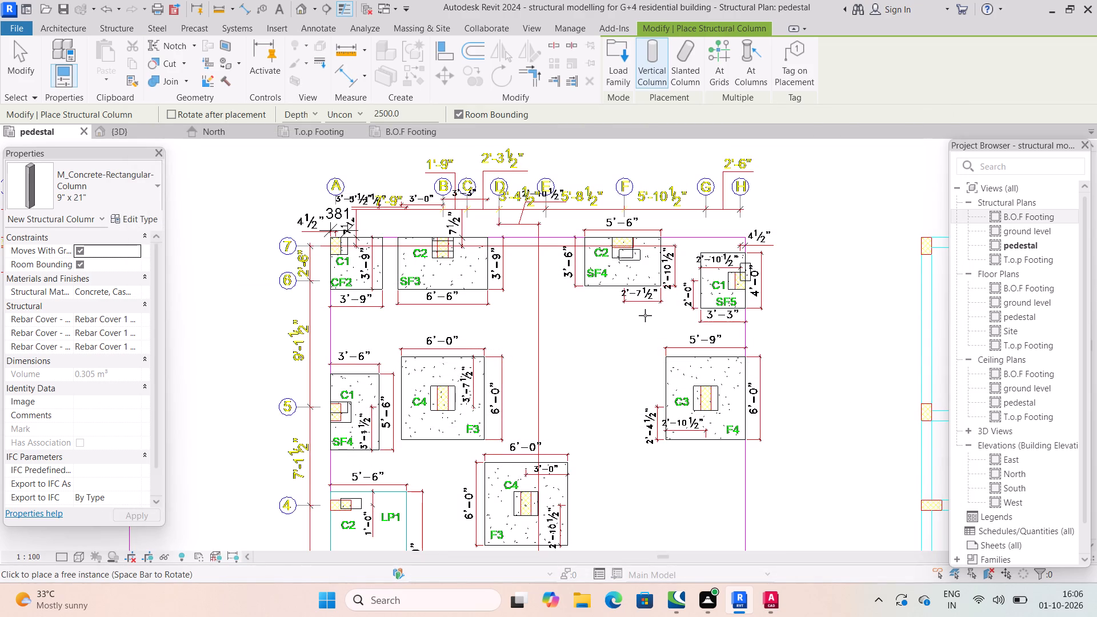
Check the C4 and C3 column sizes and offsets around grids 5 and 4 in AutoCAD's TYPICAL FLOOR DETAILS drawing.
scroll(709, 397, "up", 3)
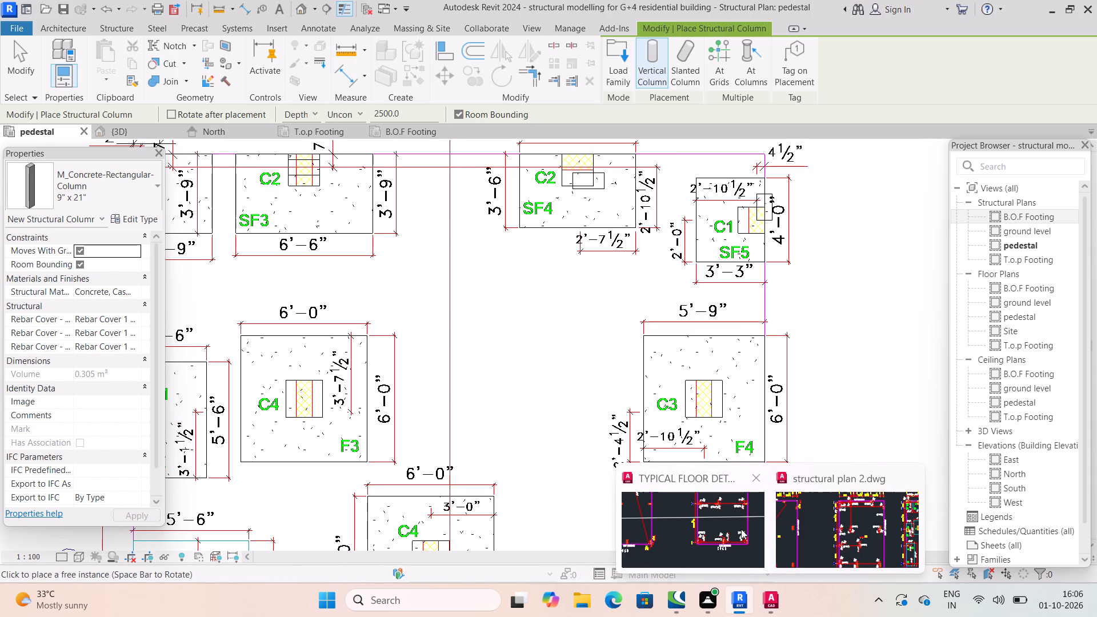
left_click(740, 527)
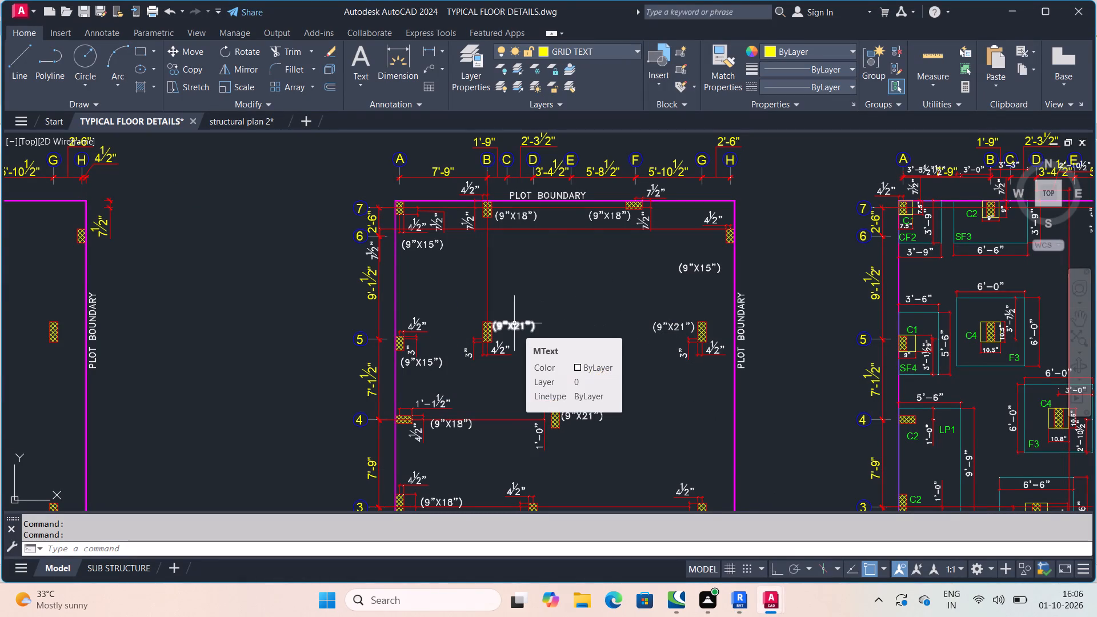
scroll(584, 351, "up", 1)
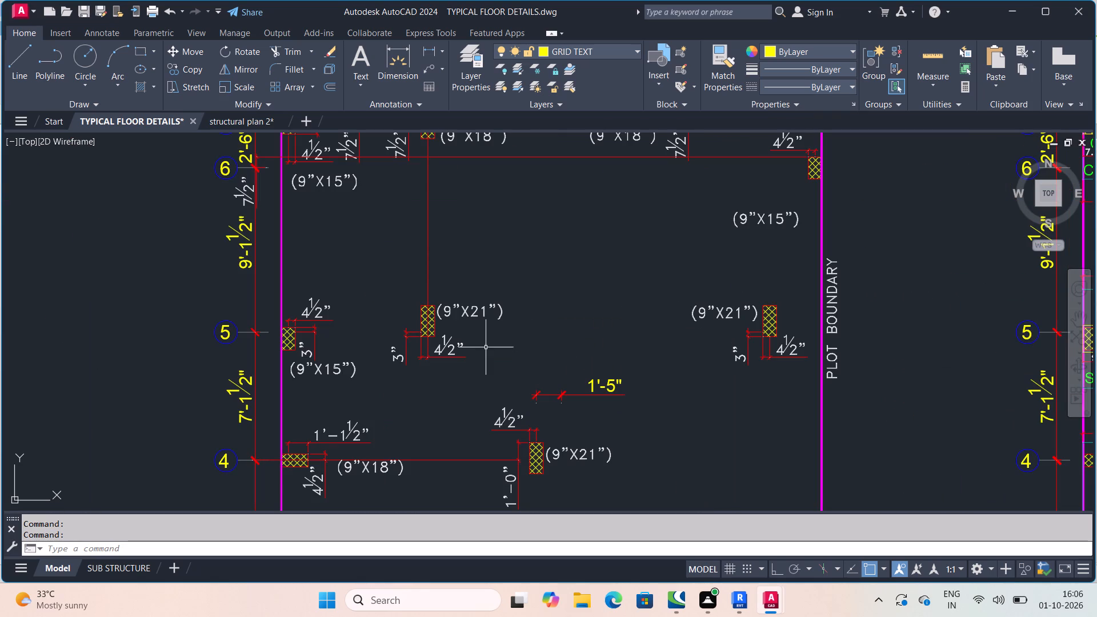
middle_click_drag(637, 355, 652, 391)
scroll(637, 355, "down", 1)
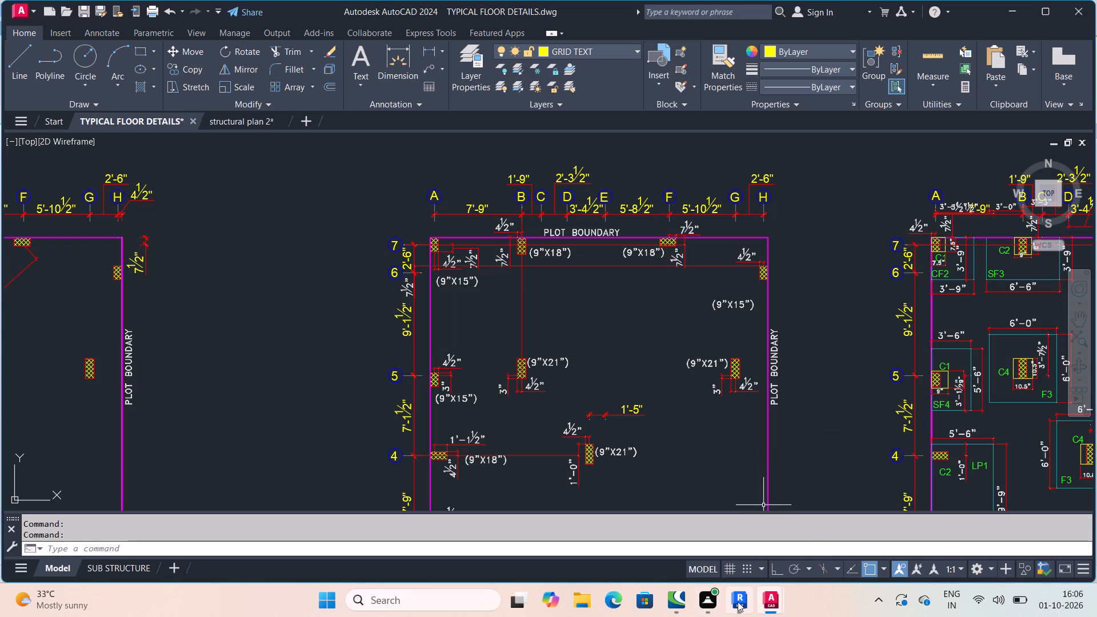
In Revit, place 9" x 21" rectangular columns at grid 5's C4 pedestal on footing F3 and C3 pedestal on footing F4.
left_click(752, 539)
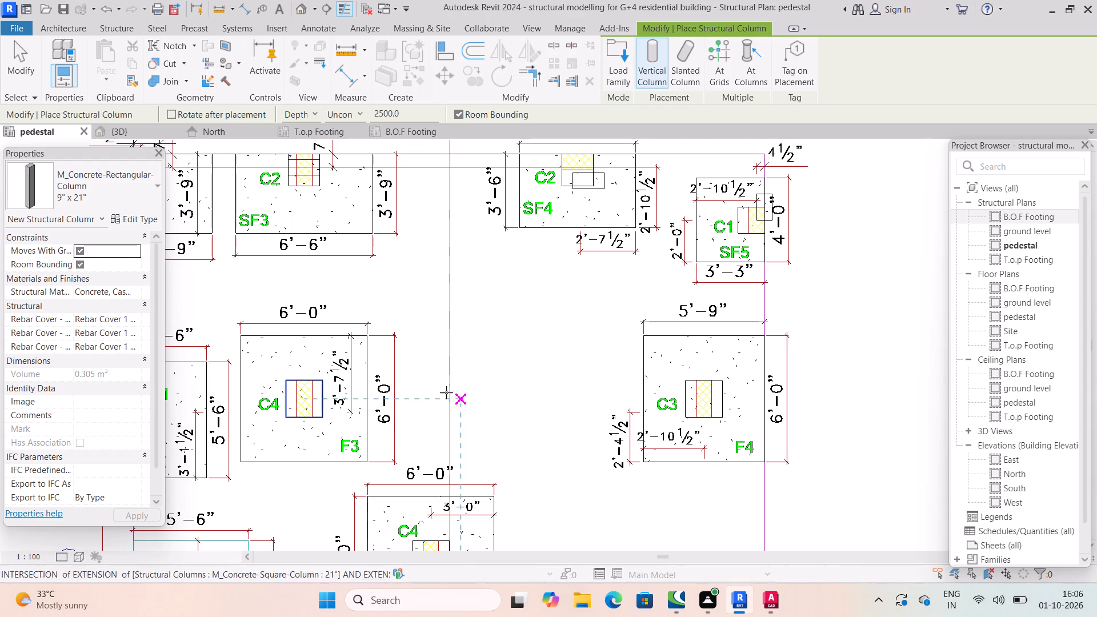
middle_click_drag(413, 362, 632, 421)
scroll(420, 366, "down", 1)
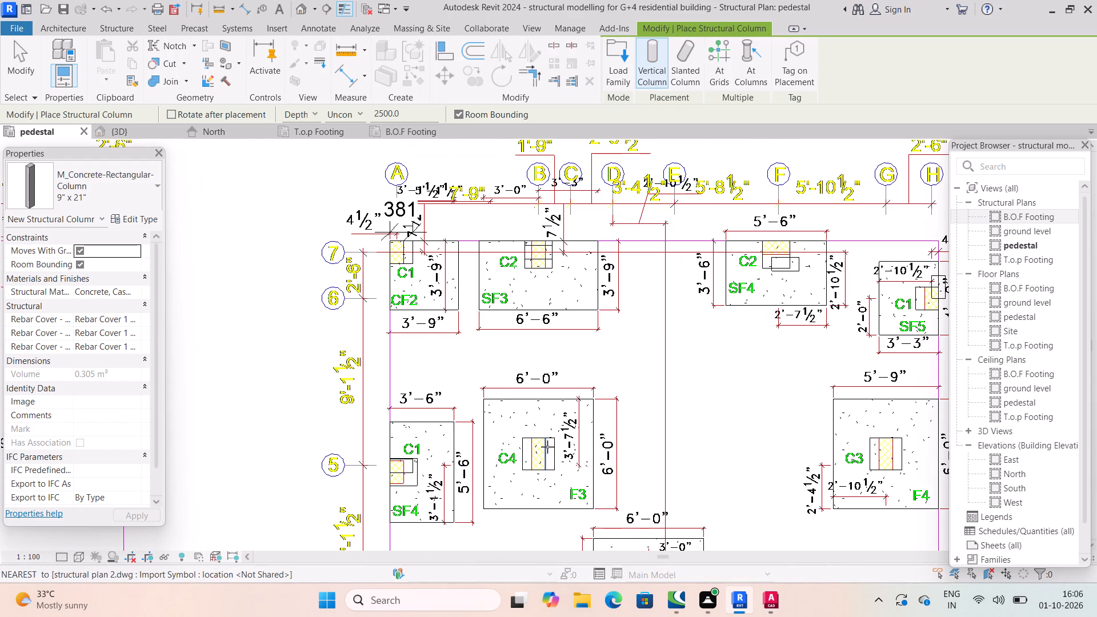
scroll(547, 446, "up", 3)
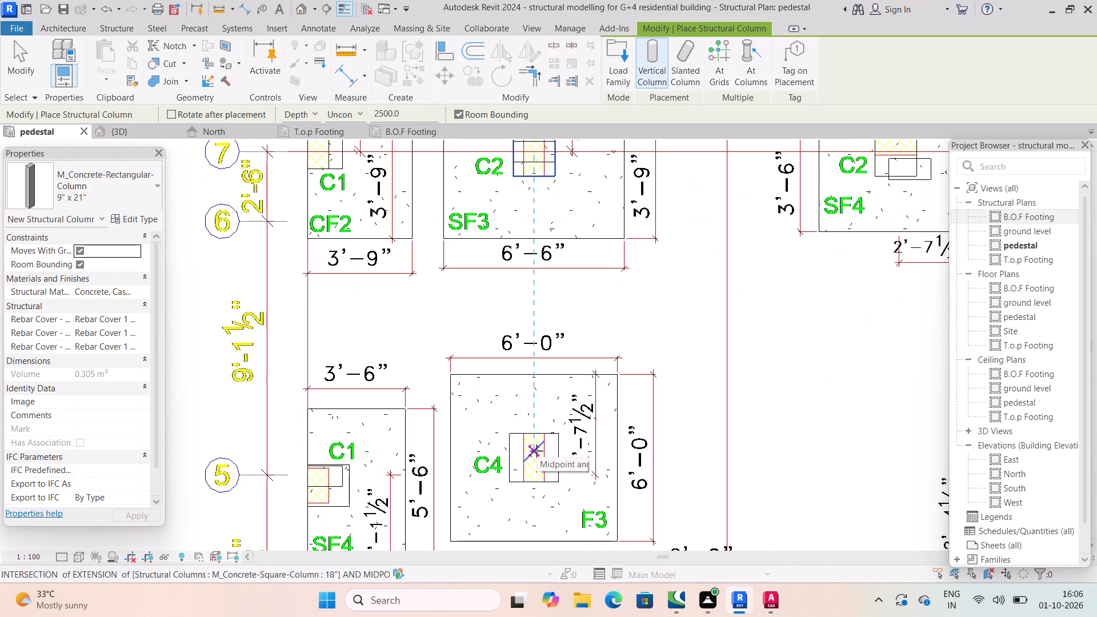
left_click(537, 451)
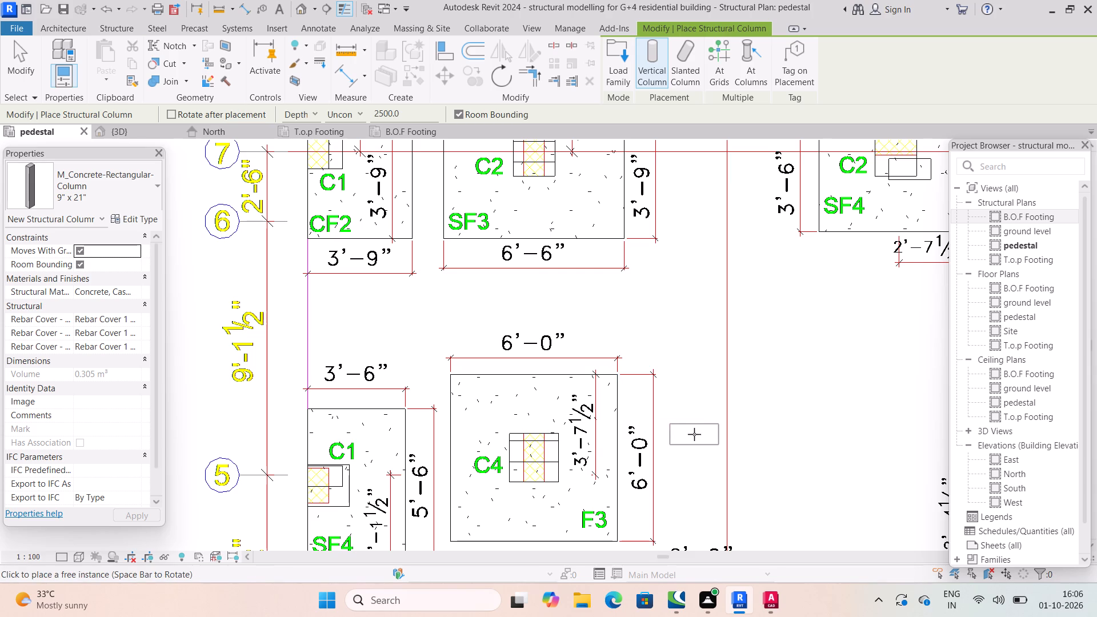
middle_click_drag(696, 436, 407, 358)
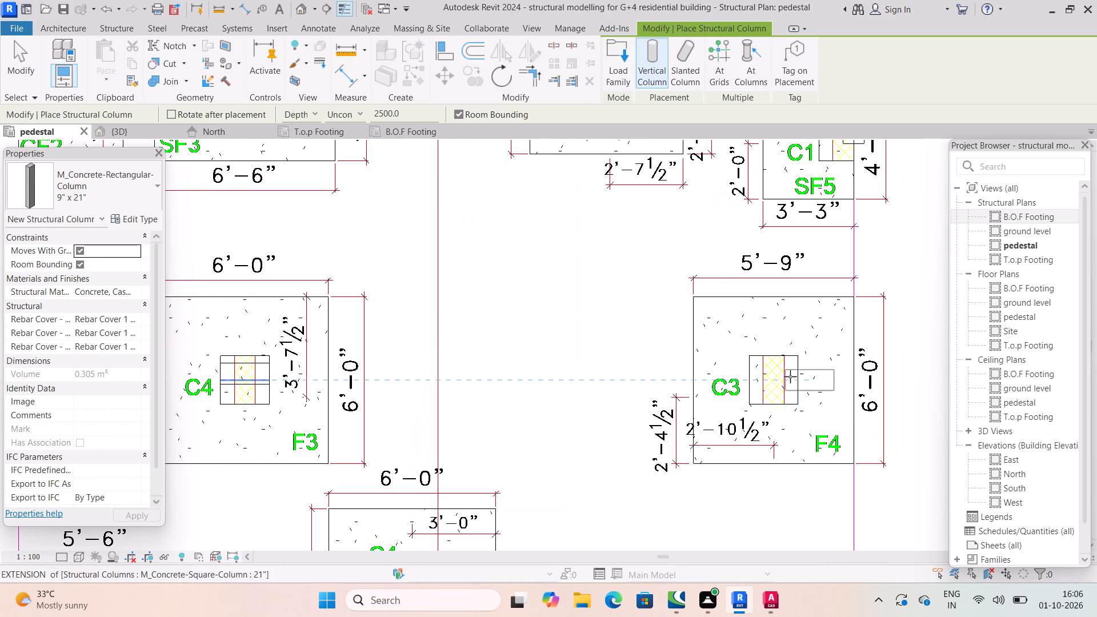
key("space")
key("space")
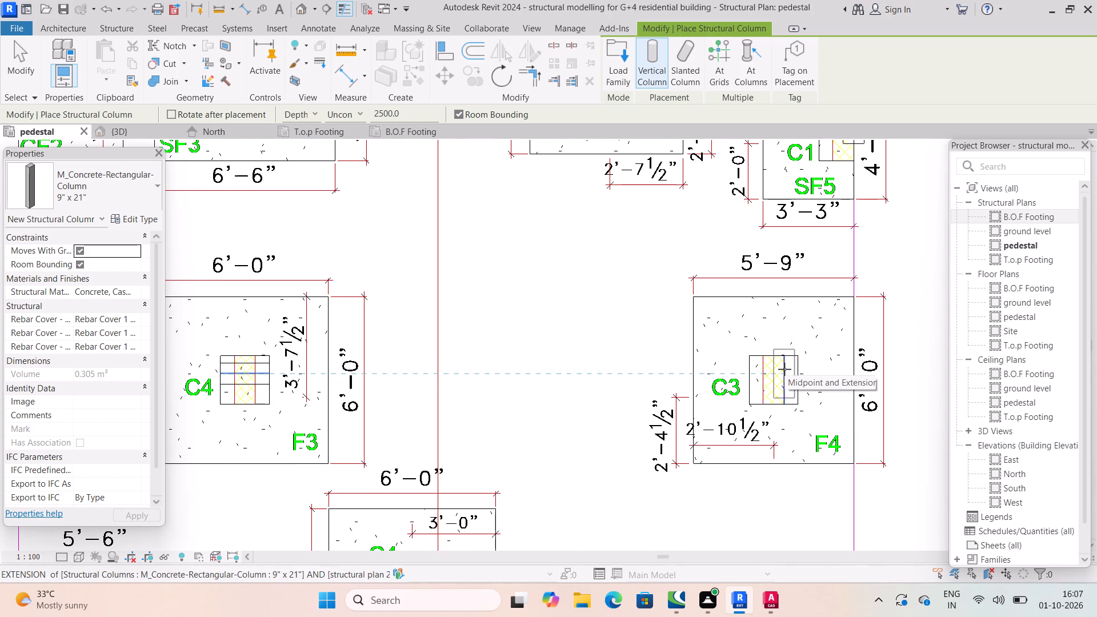
left_click(787, 360)
scroll(840, 394, "down", 6)
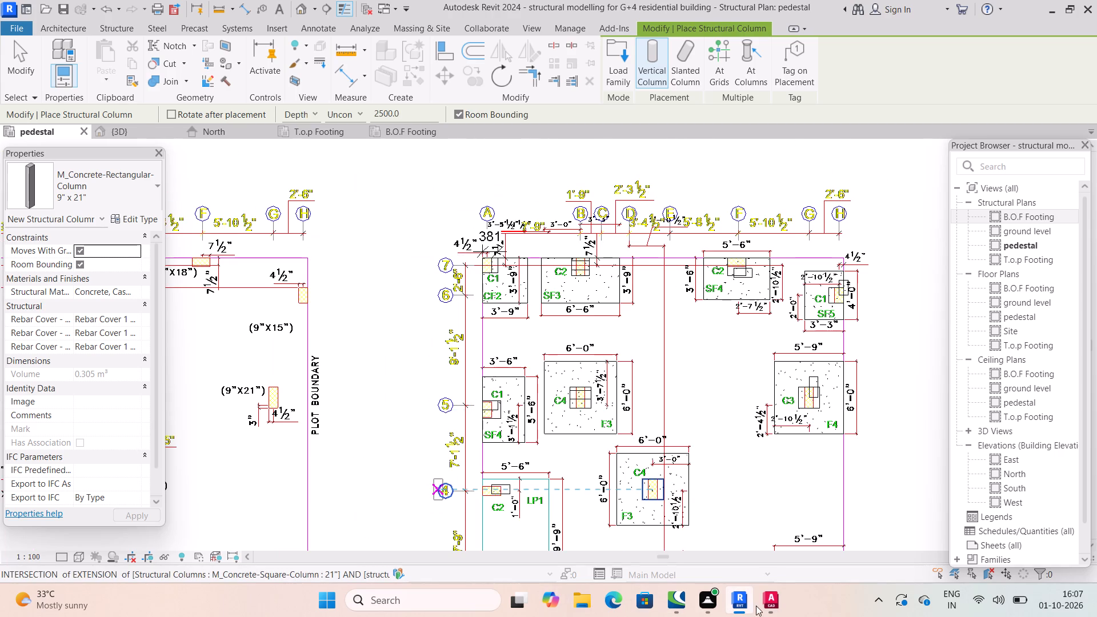
Check the grid 4 column size in AutoCAD and place a 9" x 21" column in Revit at the C4 pedestal on footing F3.
left_click(768, 604)
left_click(727, 547)
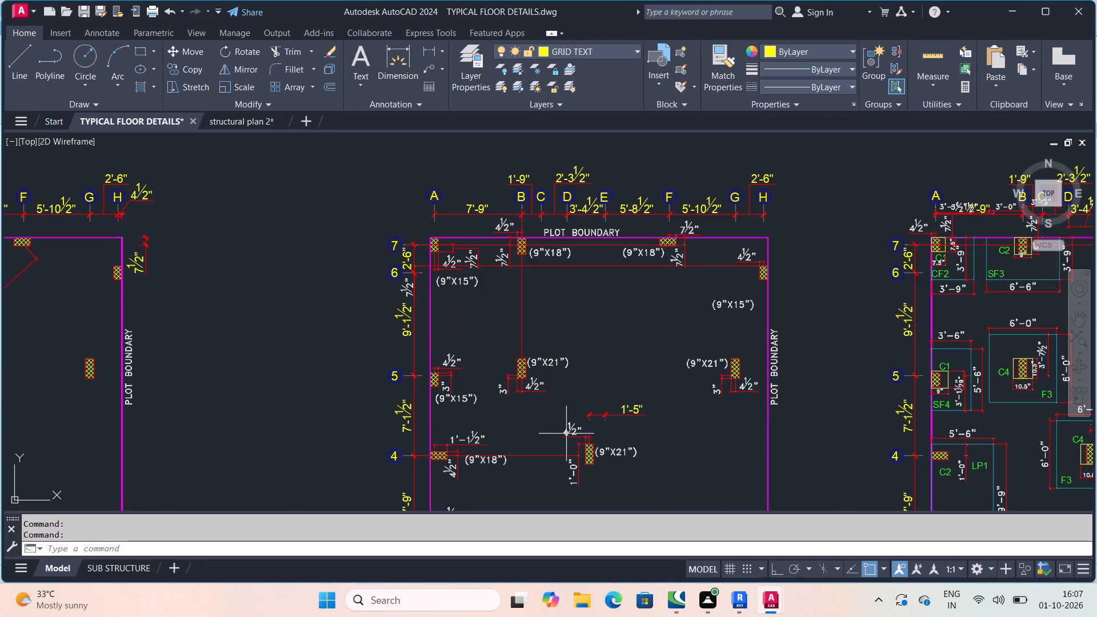
middle_click_drag(562, 435, 559, 343)
scroll(560, 435, "down", 1)
scroll(527, 367, "up", 2)
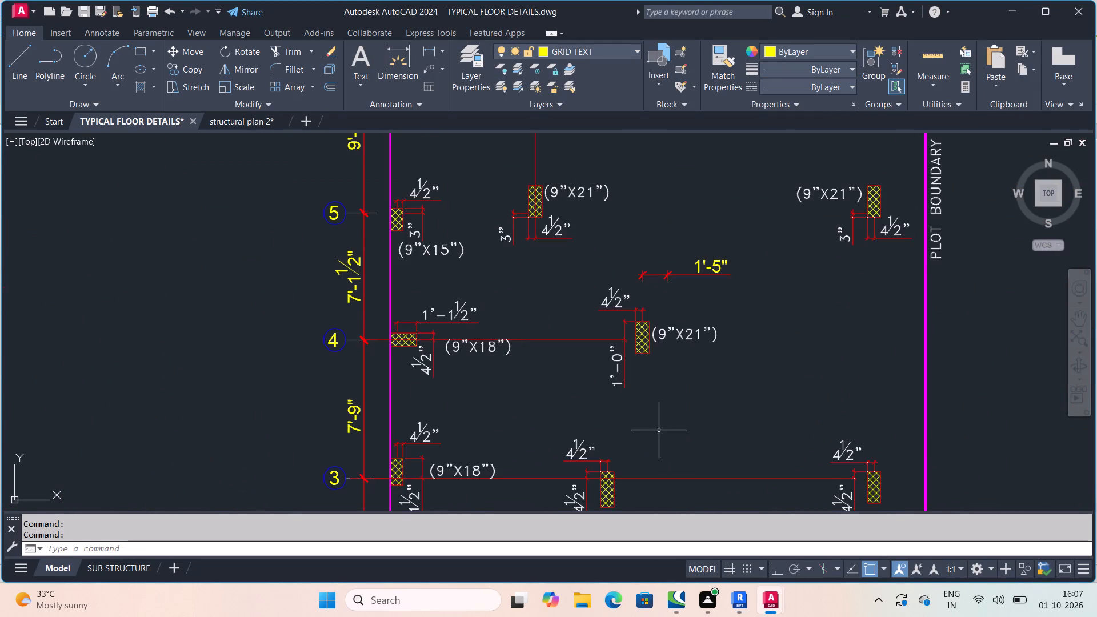
left_click(742, 531)
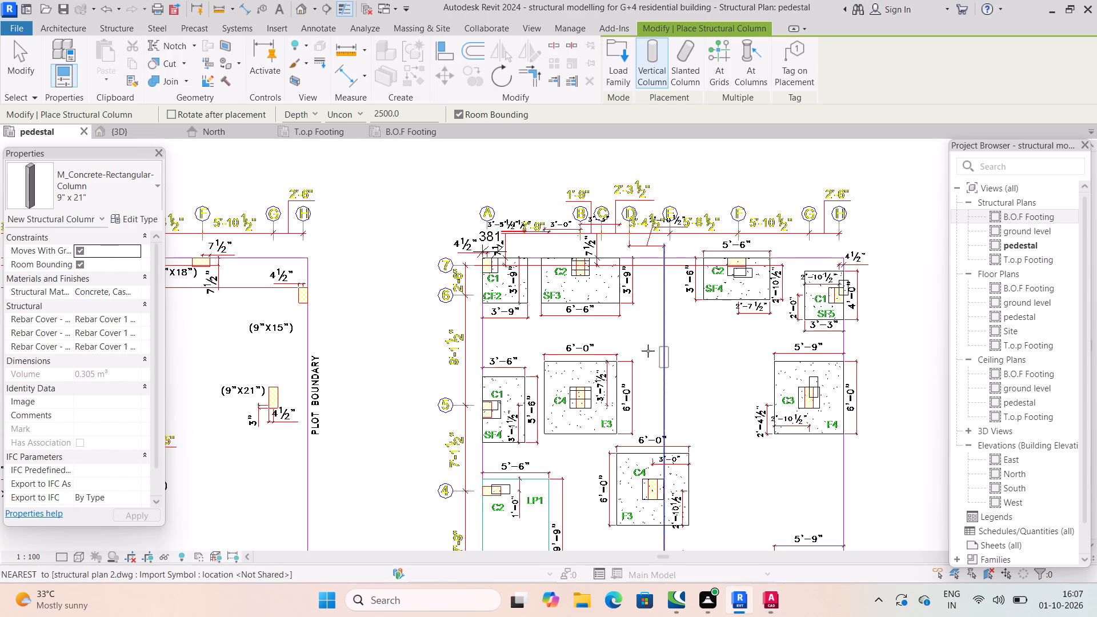
scroll(668, 507, "up", 4)
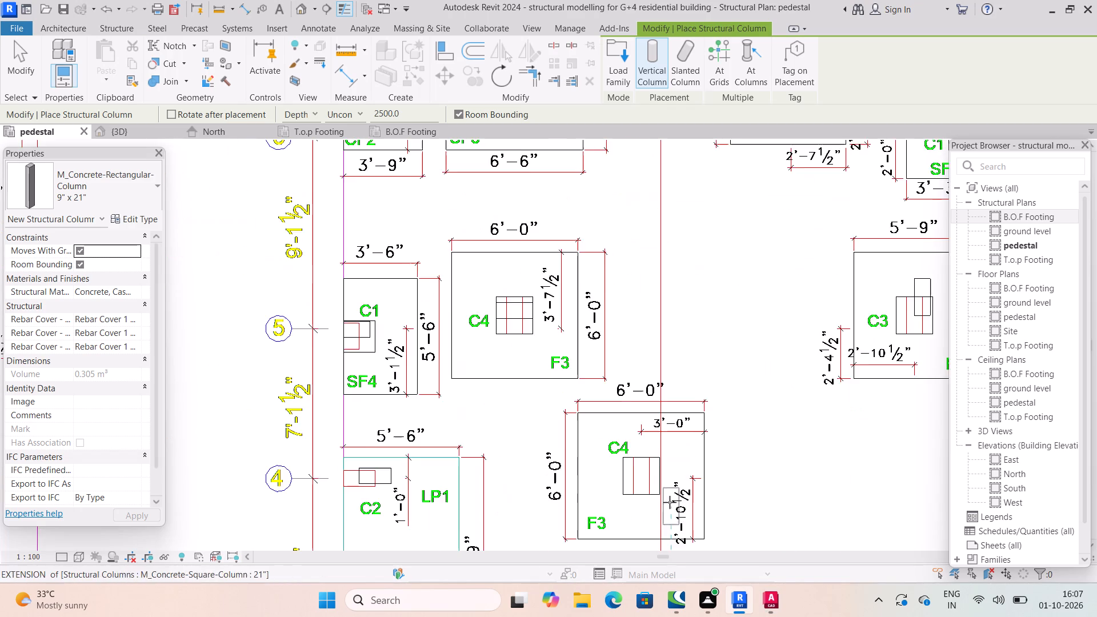
scroll(665, 492, "up", 3)
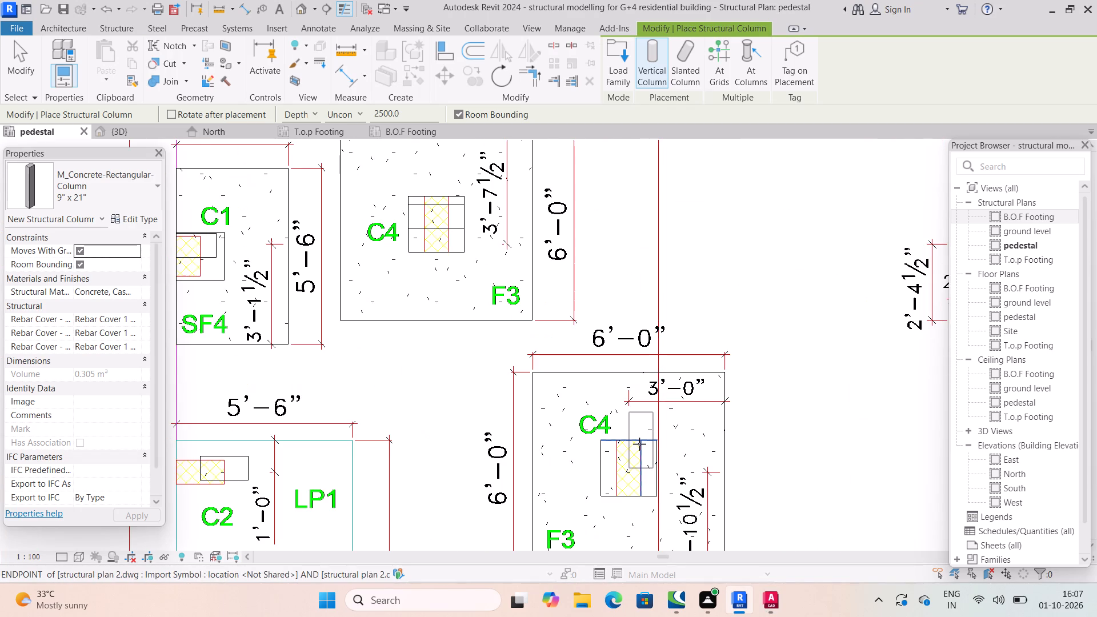
left_click(636, 444)
middle_click_drag(703, 530, 686, 370)
scroll(698, 522, "down", 1)
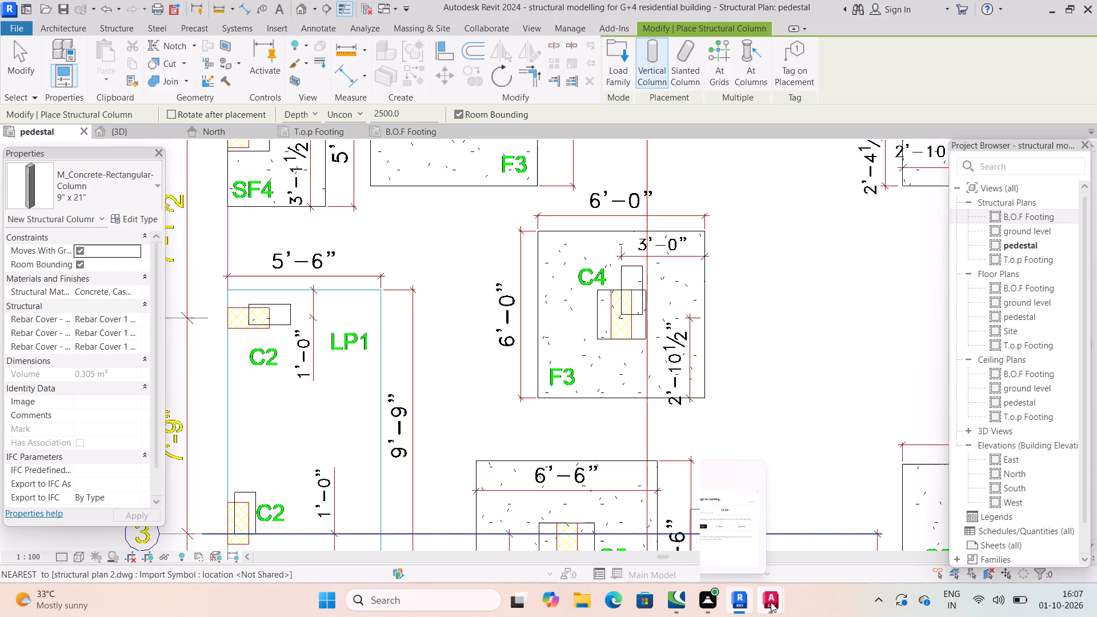
Check the grid 3 column sizes in AutoCAD and place a 9" x 21" column in Revit at the C3 pedestal on footing F4.
left_click(727, 542)
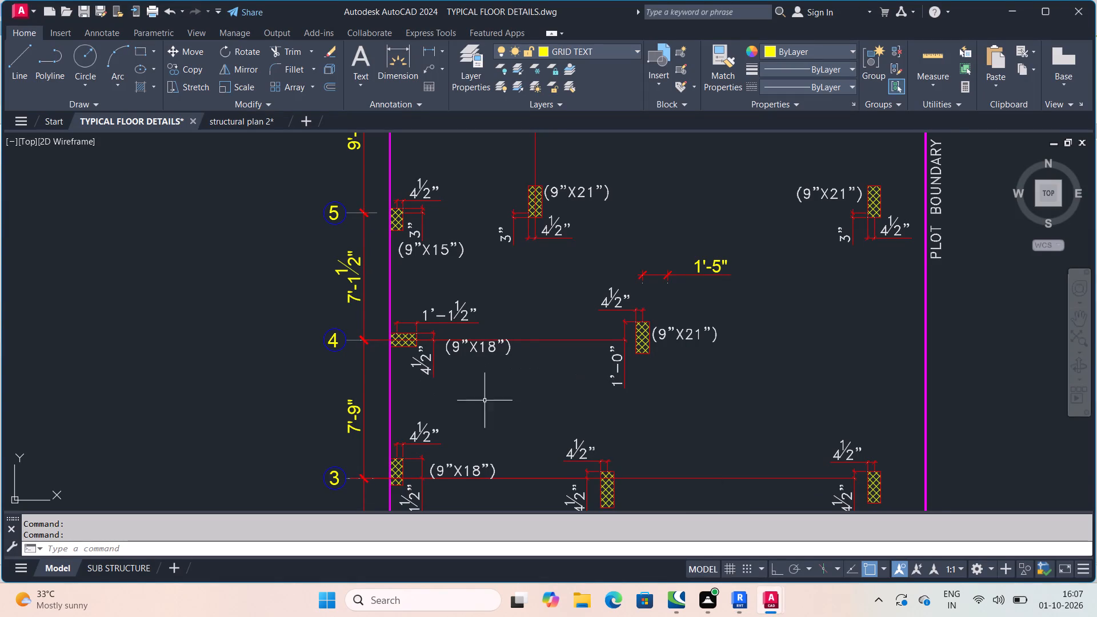
middle_click_drag(511, 419, 540, 308)
scroll(536, 331, "down", 1)
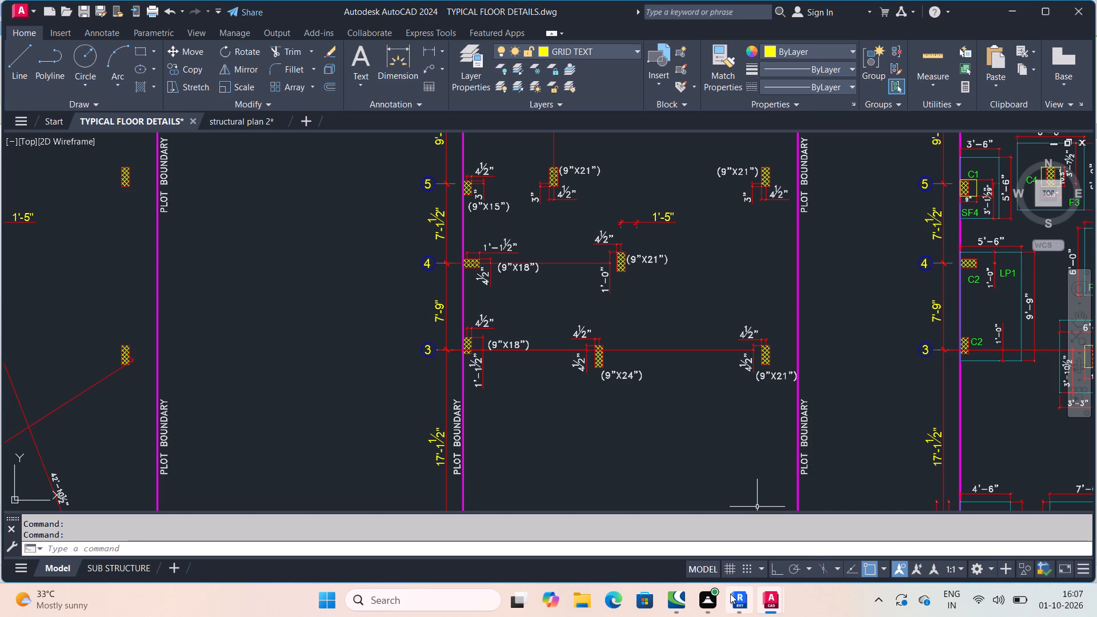
left_click(729, 548)
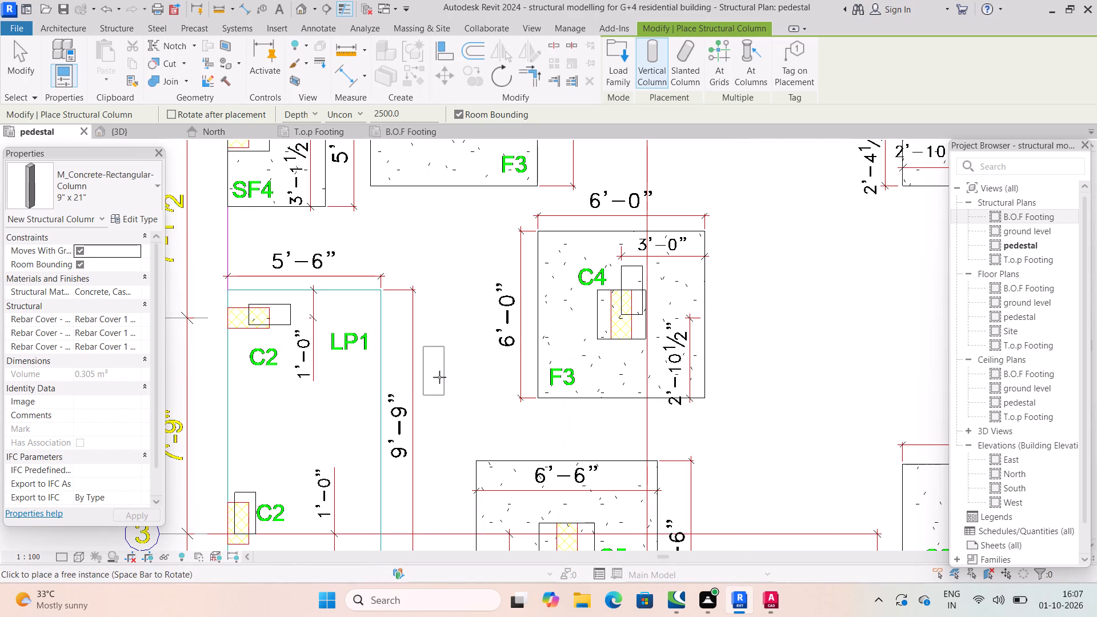
middle_click_drag(442, 379, 559, 261)
scroll(699, 426, "down", 2)
middle_click_drag(699, 426, 540, 400)
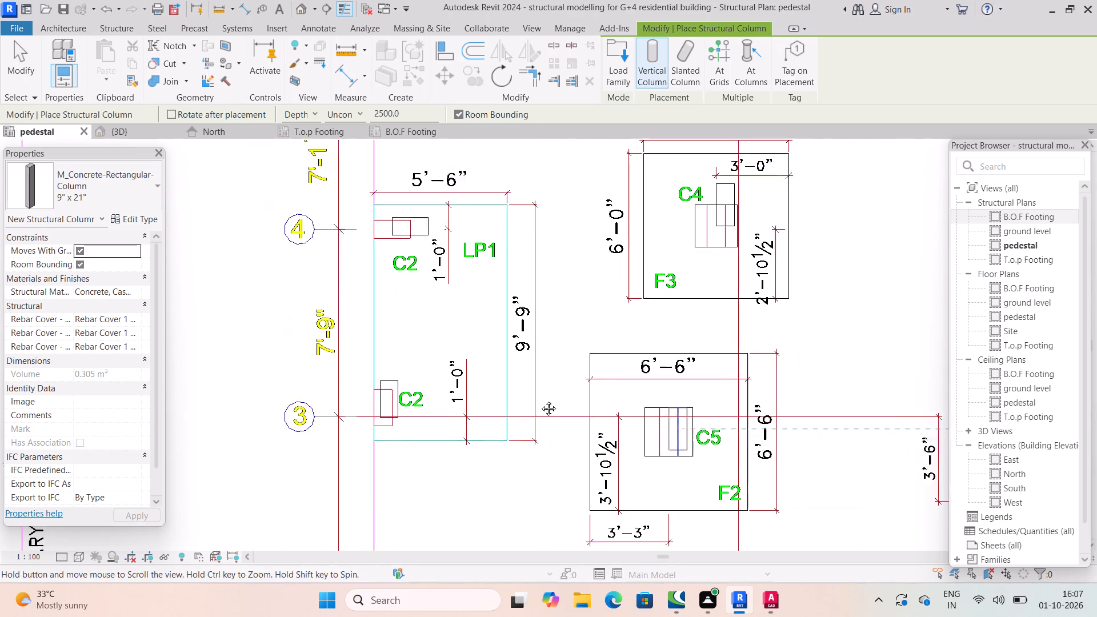
middle_click_drag(540, 400, 521, 394)
scroll(578, 401, "down", 1)
scroll(792, 400, "up", 3)
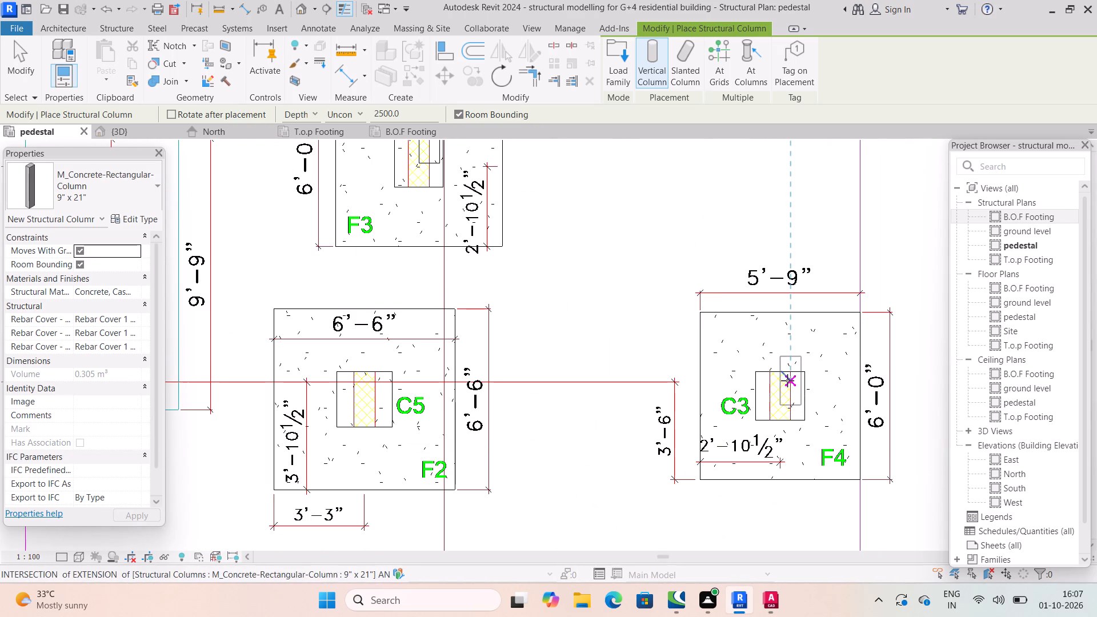
left_click(784, 379)
scroll(759, 441, "down", 3)
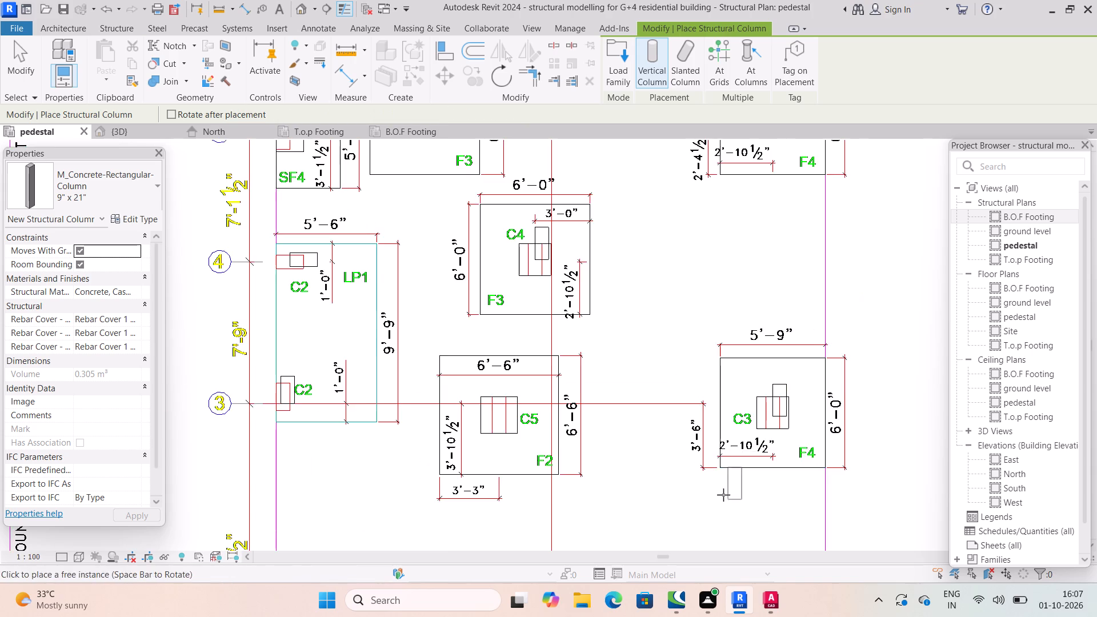
Examine the column sizes and offsets along grids 2 and 1 in AutoCAD's TYPICAL FLOOR DETAILS drawing.
middle_click_drag(722, 495, 819, 339)
scroll(744, 441, "down", 1)
middle_click_drag(648, 507, 653, 442)
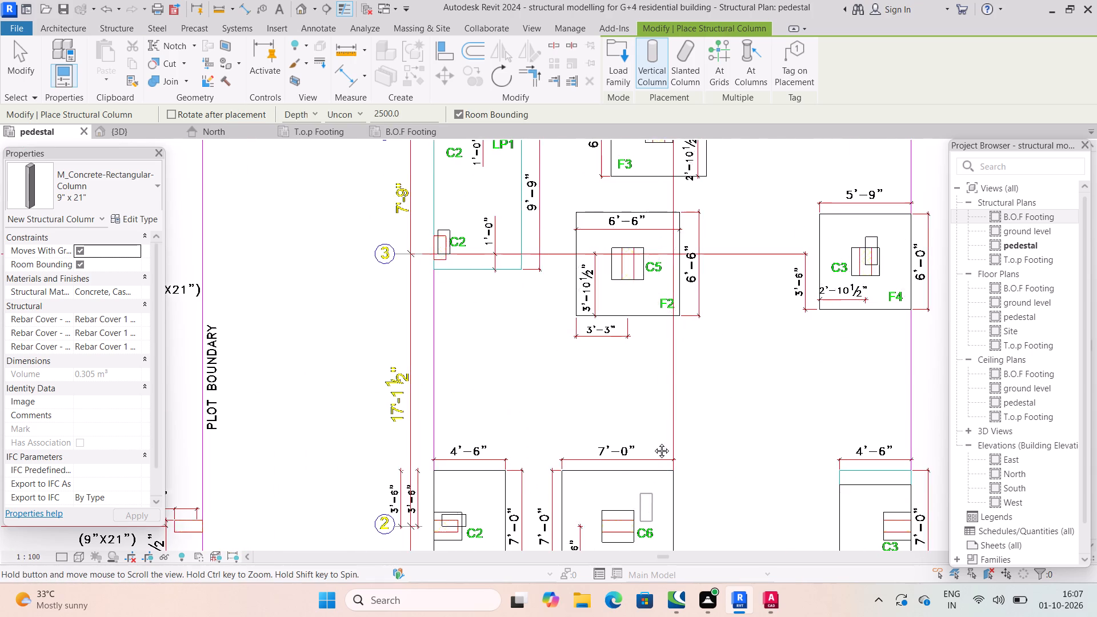
middle_click_drag(653, 442, 640, 423)
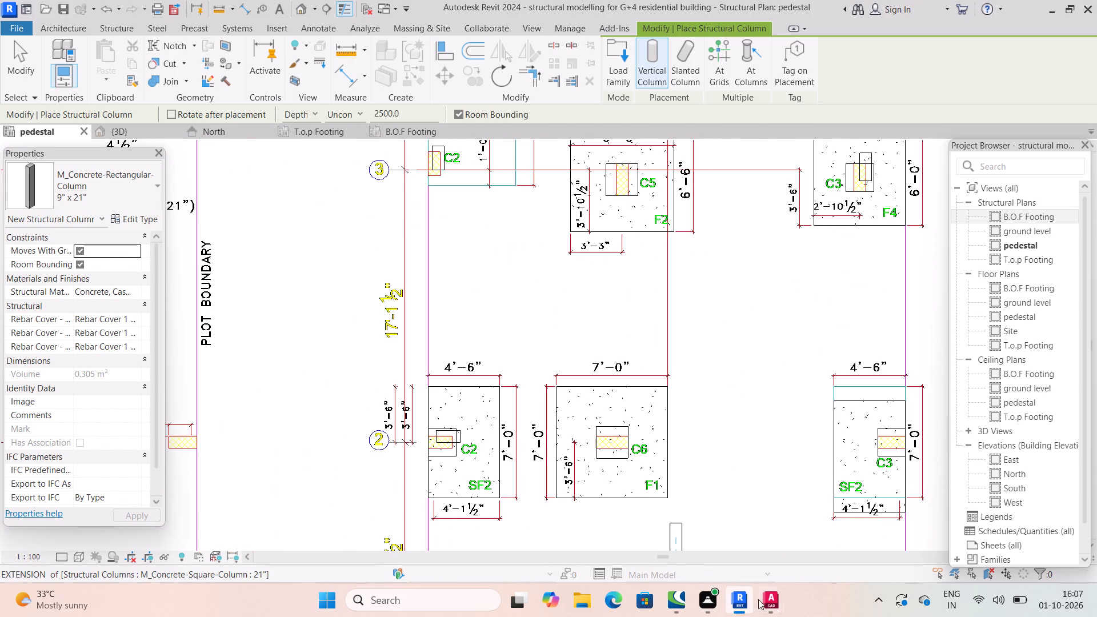
left_click(723, 534)
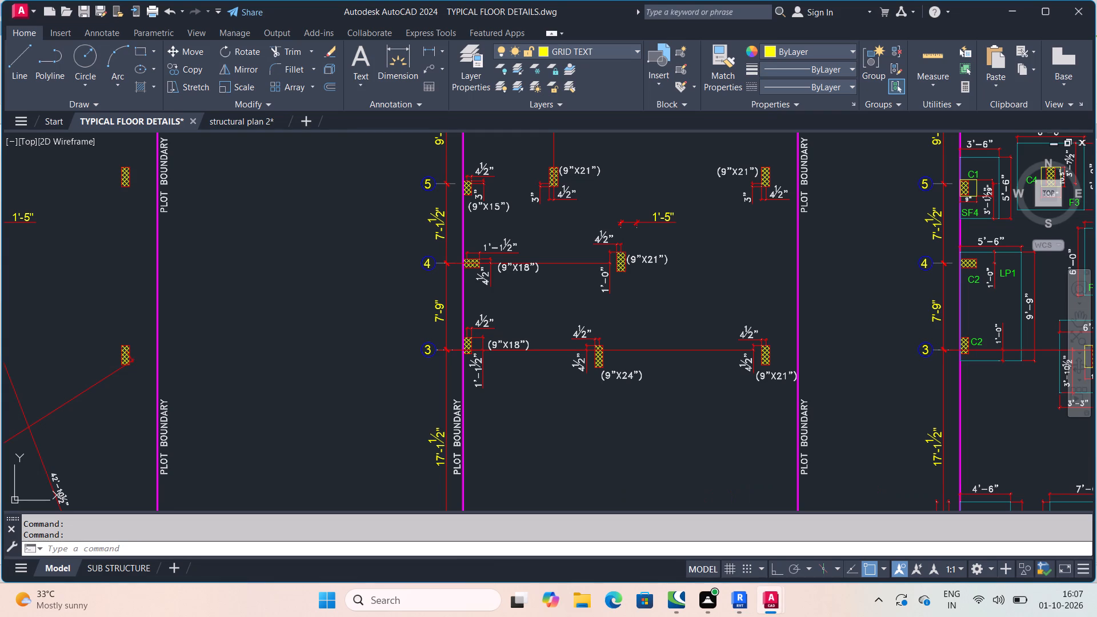
middle_click_drag(699, 490, 683, 401)
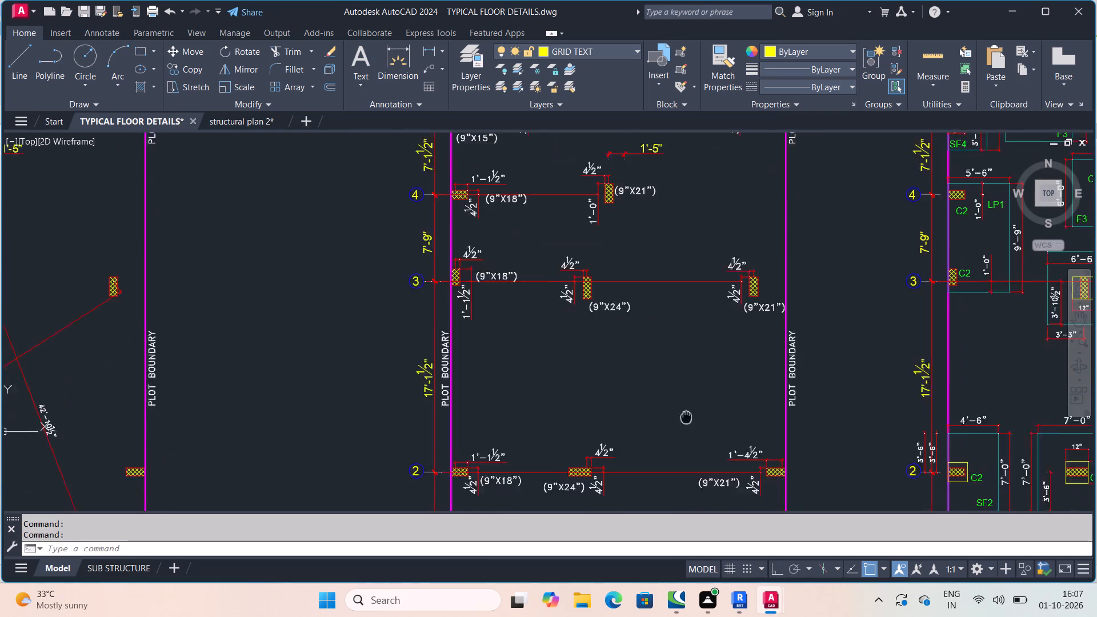
middle_click_drag(683, 401, 675, 354)
scroll(675, 354, "down", 1)
scroll(619, 392, "up", 2)
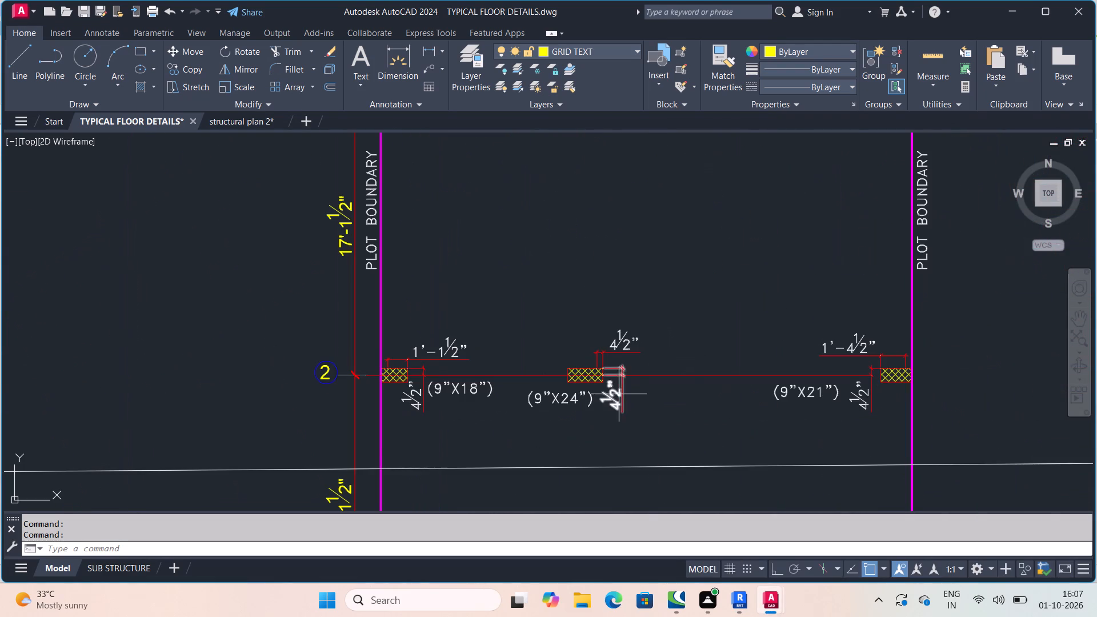
middle_click_drag(699, 399, 667, 244)
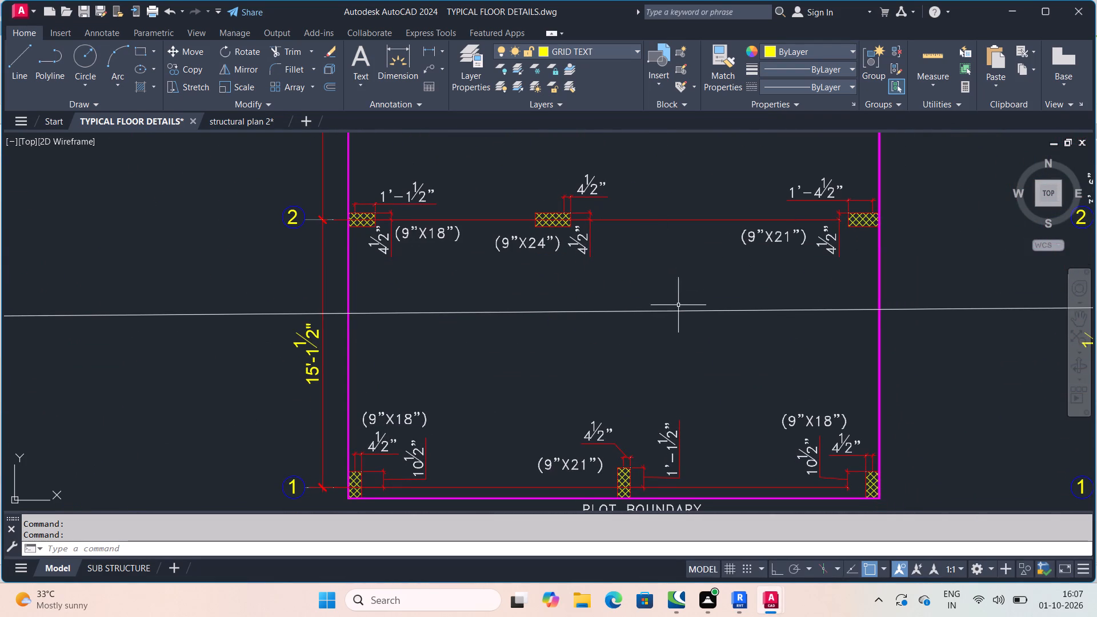
middle_click_drag(615, 547, 615, 538)
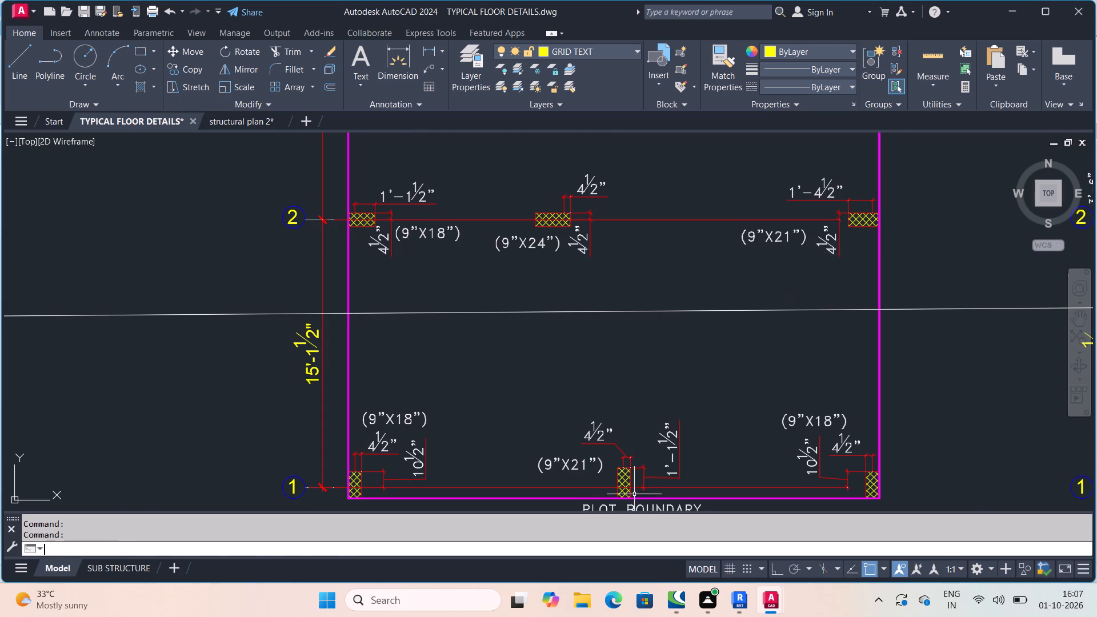
middle_click_drag(615, 538, 608, 460)
scroll(610, 501, "down", 1)
key("space")
middle_click_drag(608, 460, 604, 383)
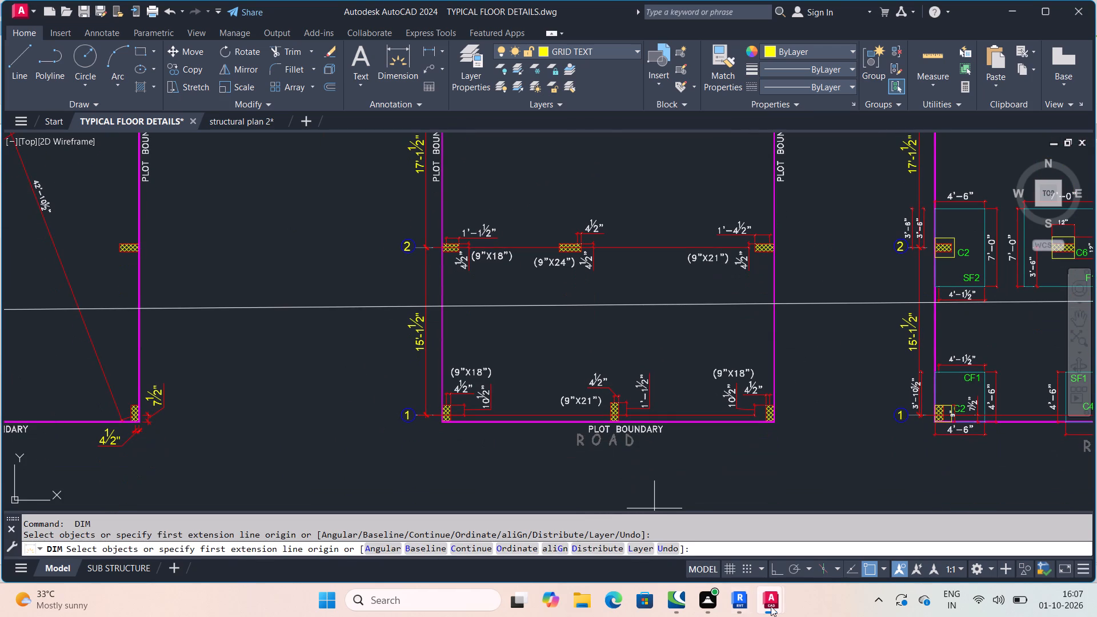
Back in Revit, place a 9" x 21" column at grid 1's C4 pedestal on footing SF1.
left_click(740, 599)
middle_click_drag(644, 505, 628, 334)
scroll(640, 494, "down", 1)
scroll(628, 334, "down", 1)
middle_click_drag(673, 470, 673, 422)
scroll(660, 411, "up", 6)
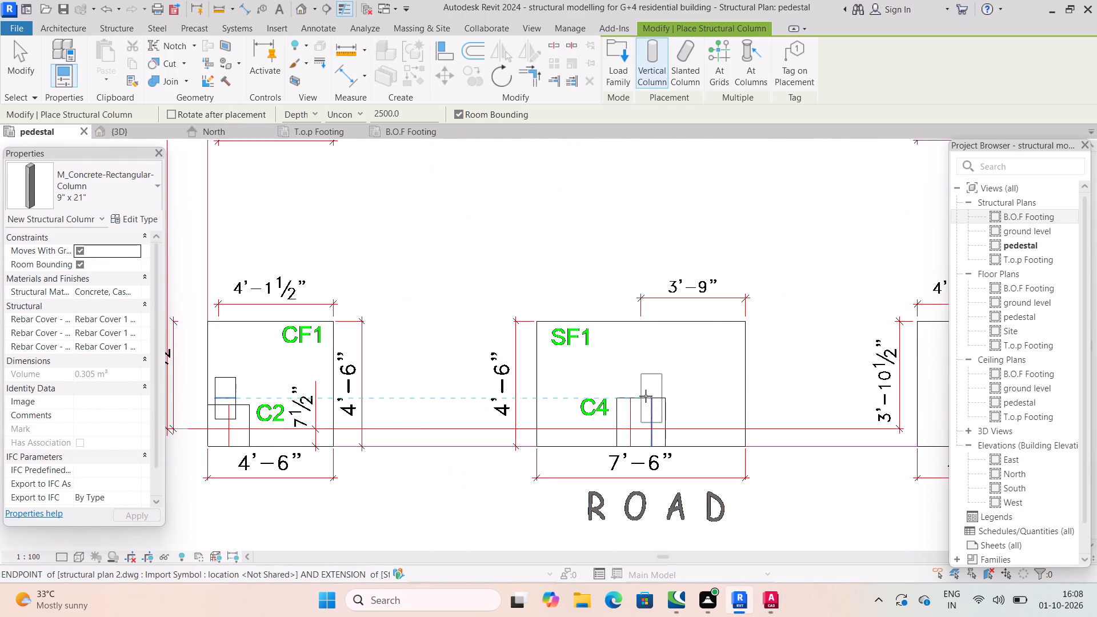
left_click(650, 396)
Place a 9" x 21" column, rotated to lie horizontally, at grid 2's C3 pedestal on footing SF2.
middle_click_drag(735, 425, 691, 499)
scroll(712, 465, "down", 1)
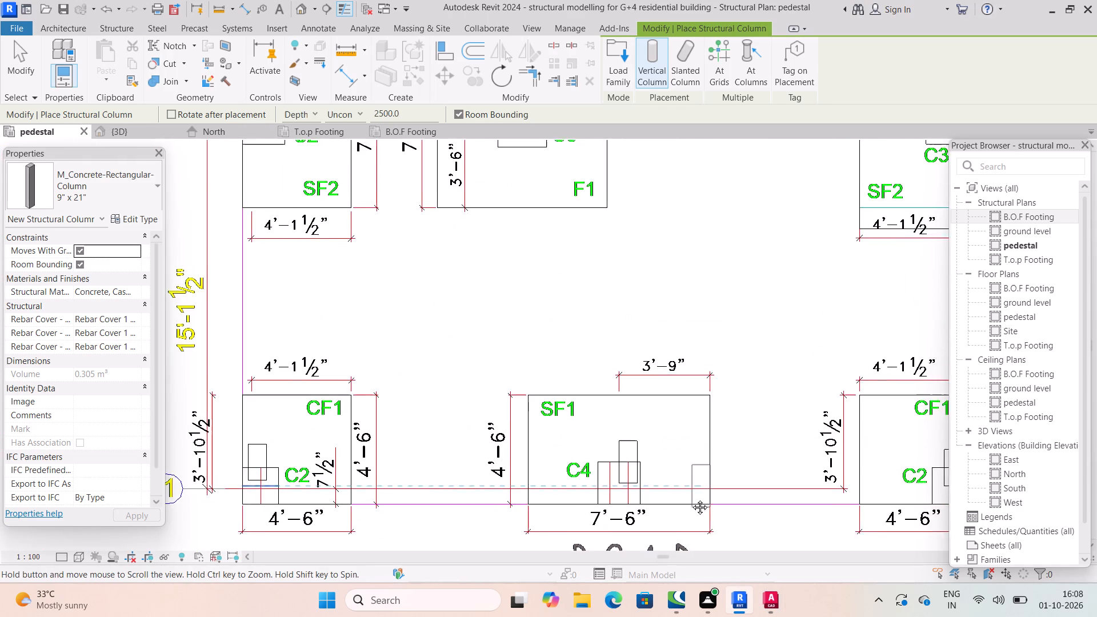
middle_click_drag(691, 499, 603, 587)
key("space")
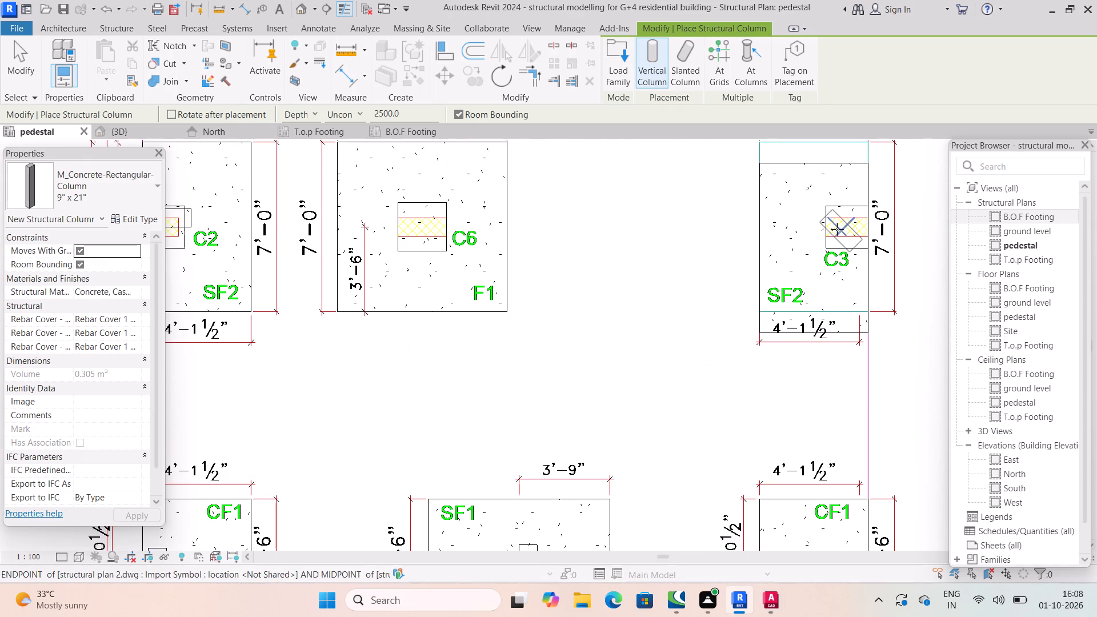
key("space")
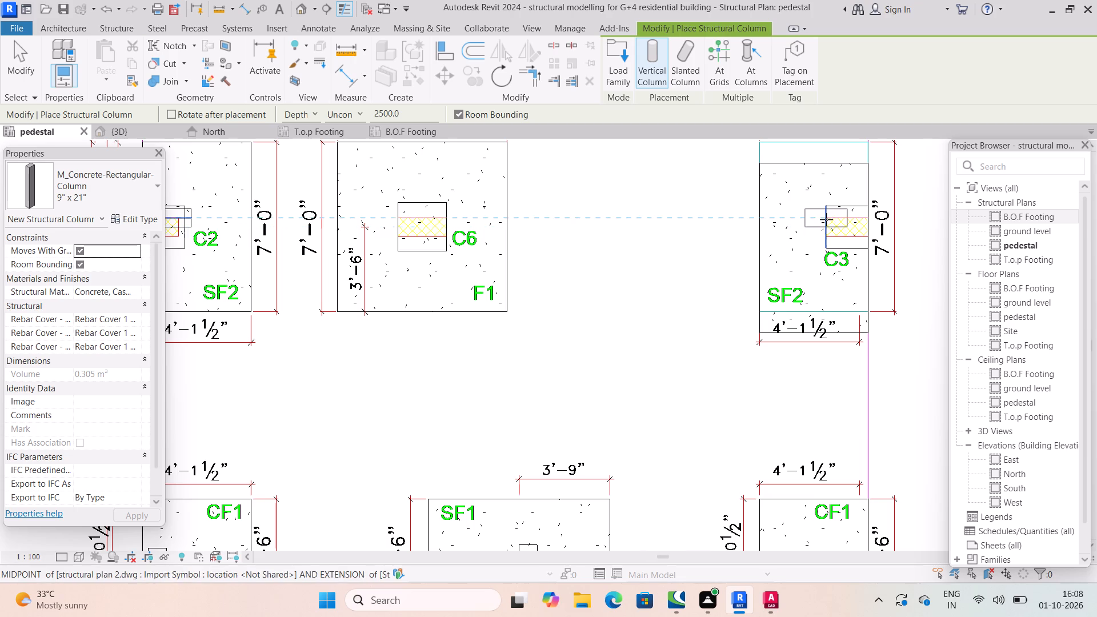
left_click(826, 217)
scroll(791, 298, "down", 3)
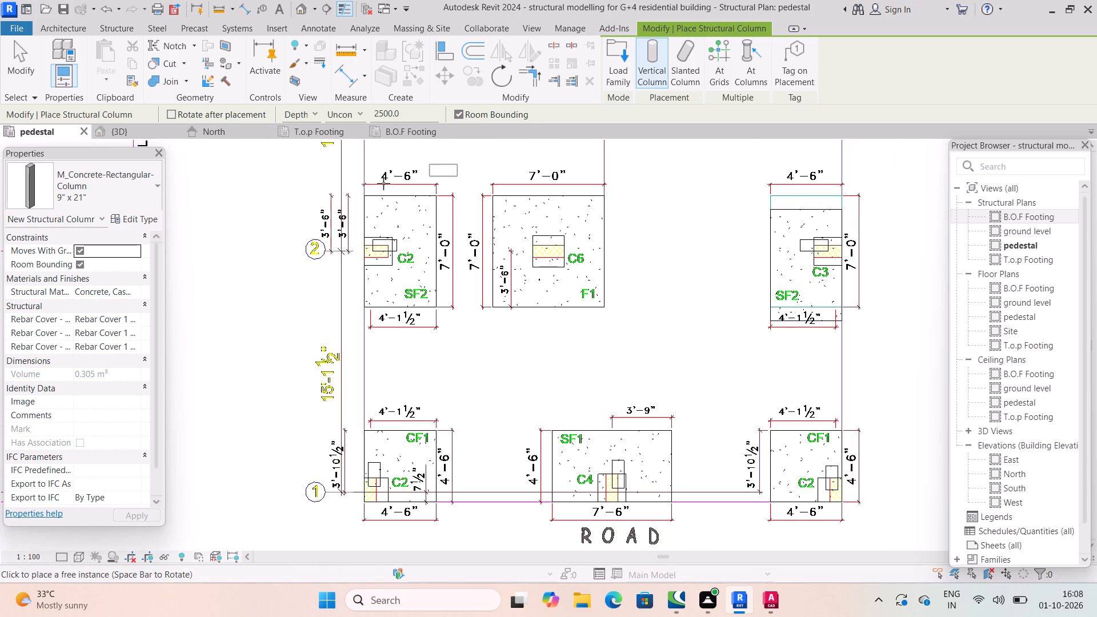
left_click(139, 222)
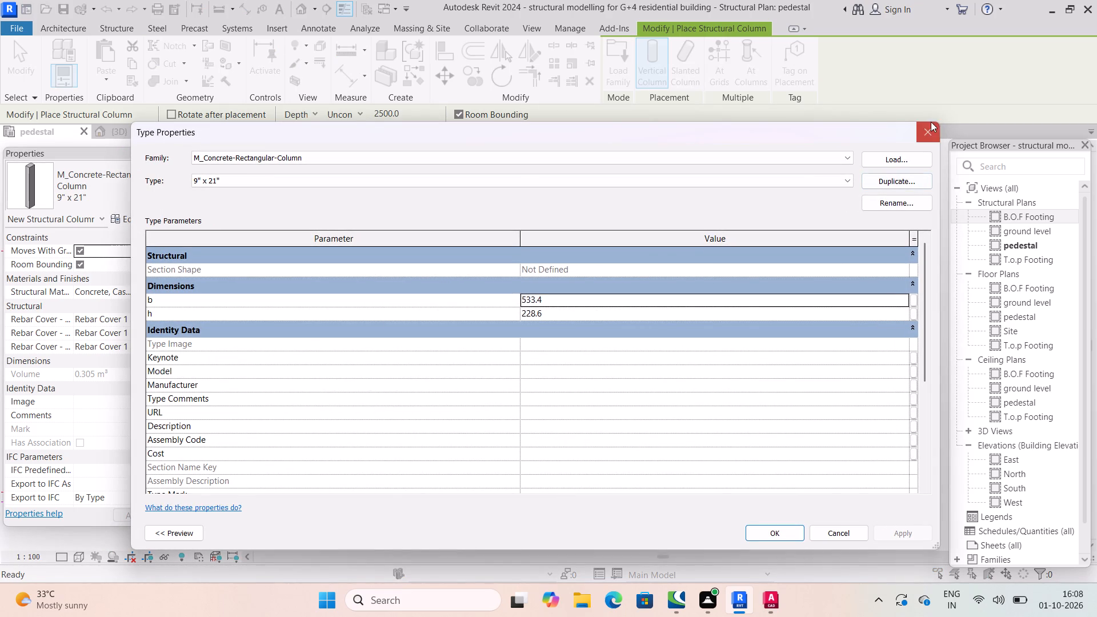
left_click(928, 124)
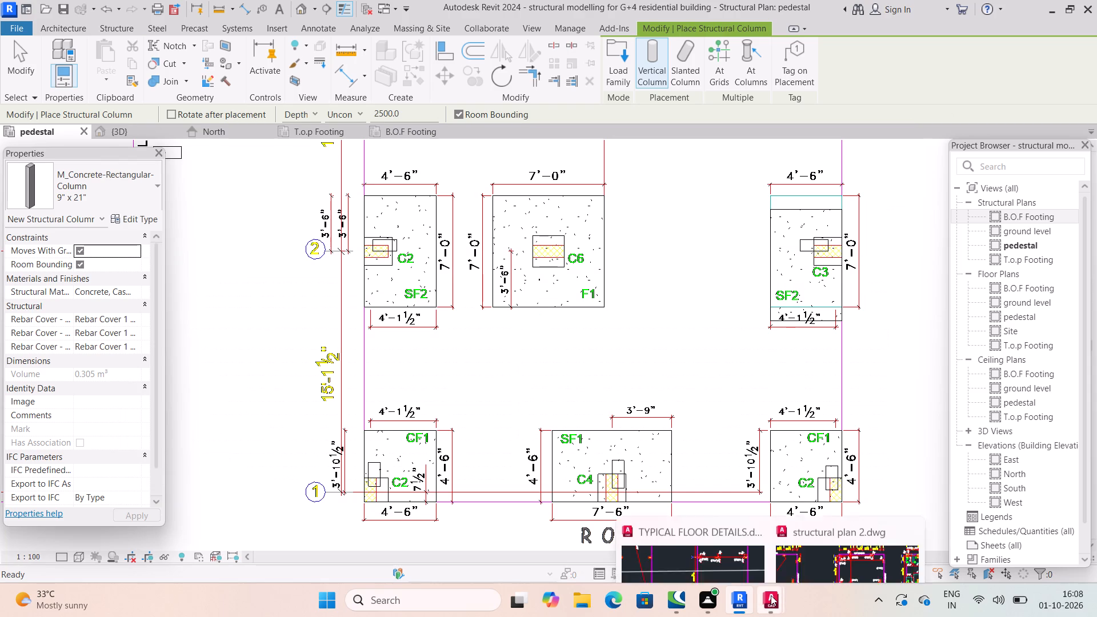
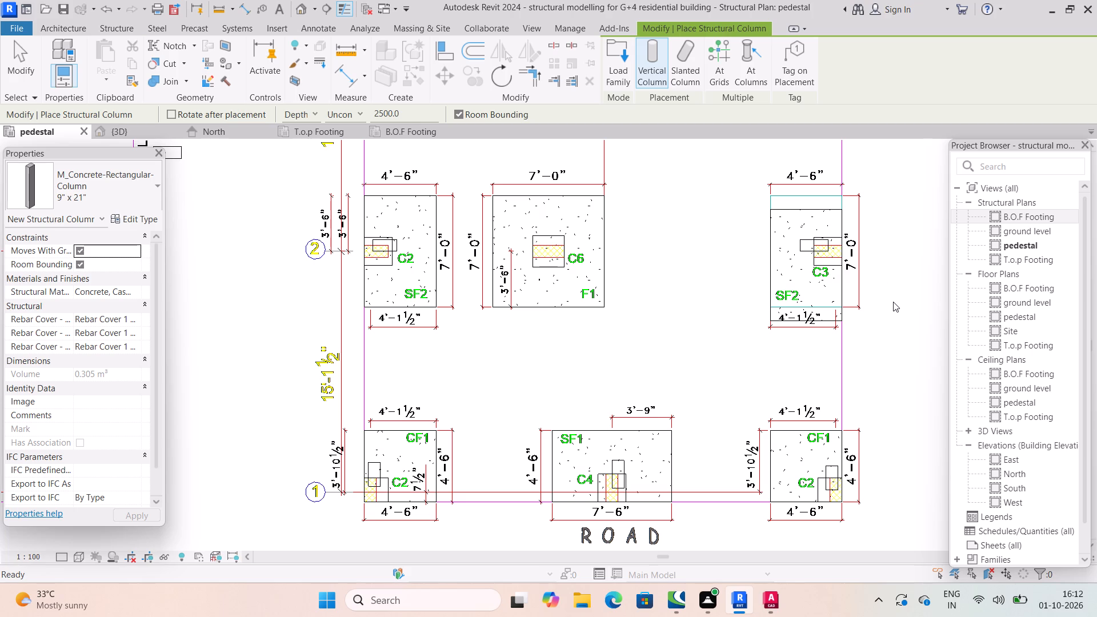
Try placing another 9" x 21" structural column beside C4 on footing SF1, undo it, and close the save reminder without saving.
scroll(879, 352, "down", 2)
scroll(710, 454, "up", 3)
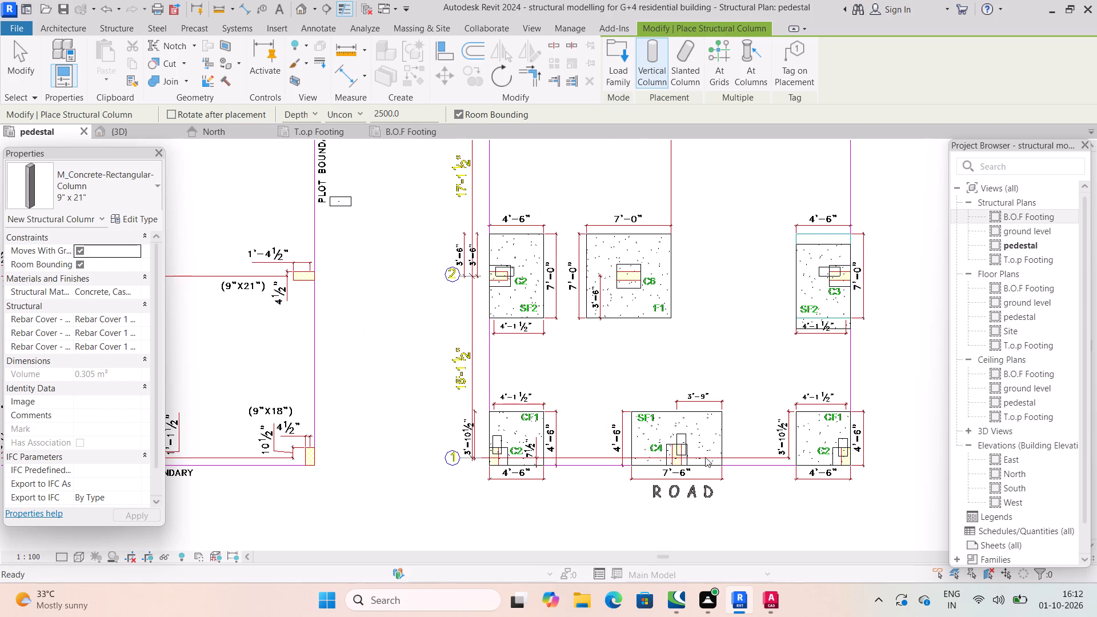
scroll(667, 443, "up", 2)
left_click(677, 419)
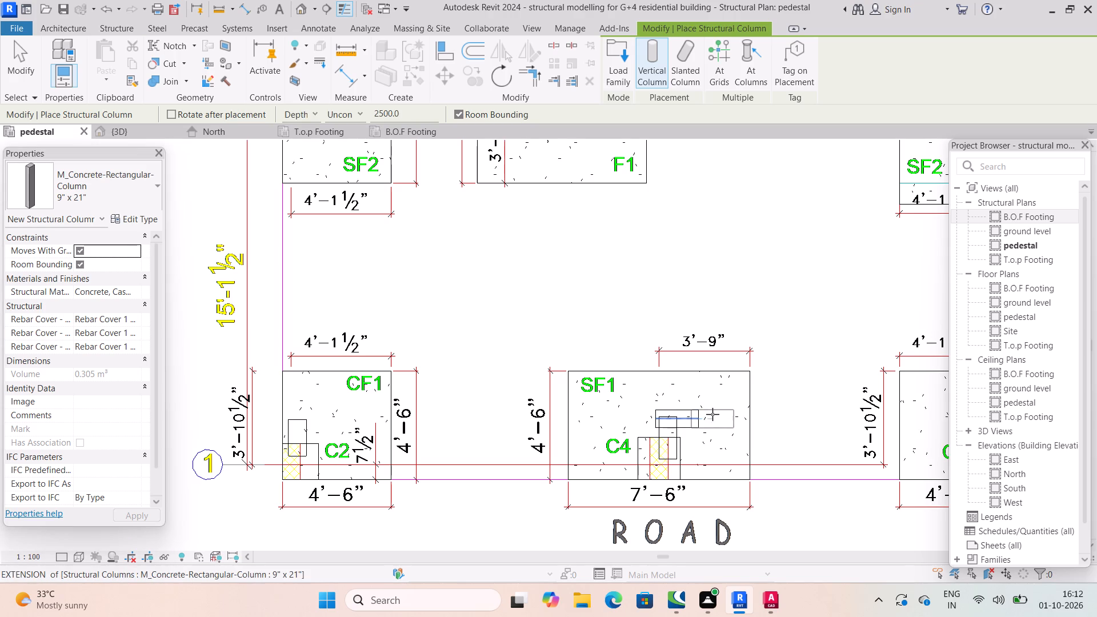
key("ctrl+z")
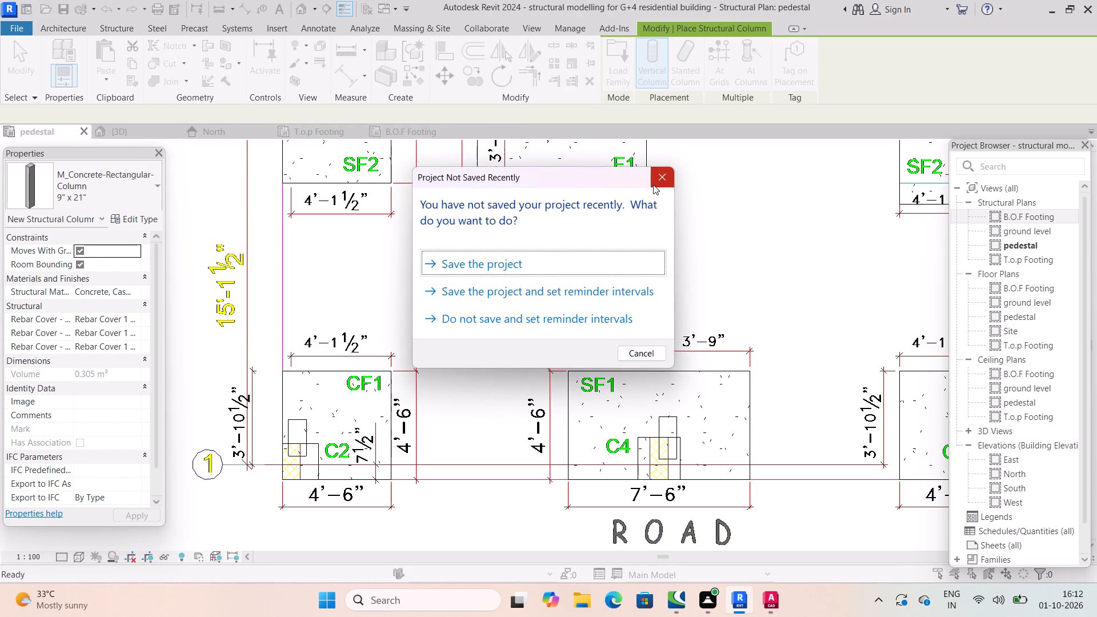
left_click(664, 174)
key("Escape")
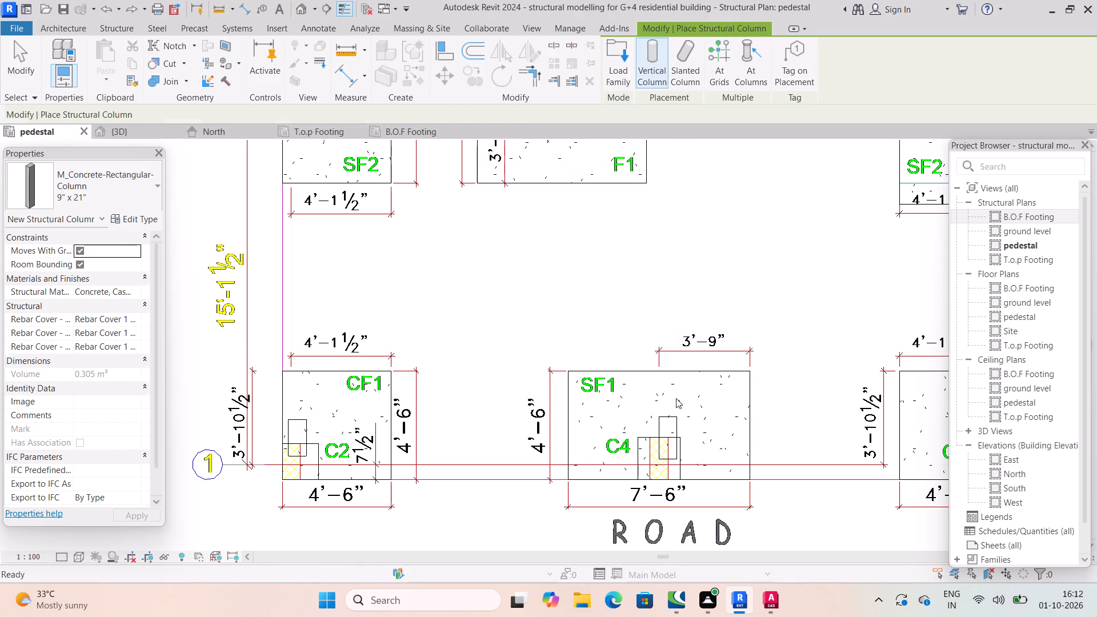
Examine how the placed columns sit against the plan's column outlines on the footings from grid 1 to grid 7.
left_click(667, 427)
scroll(660, 455, "up", 3)
scroll(680, 400, "down", 2)
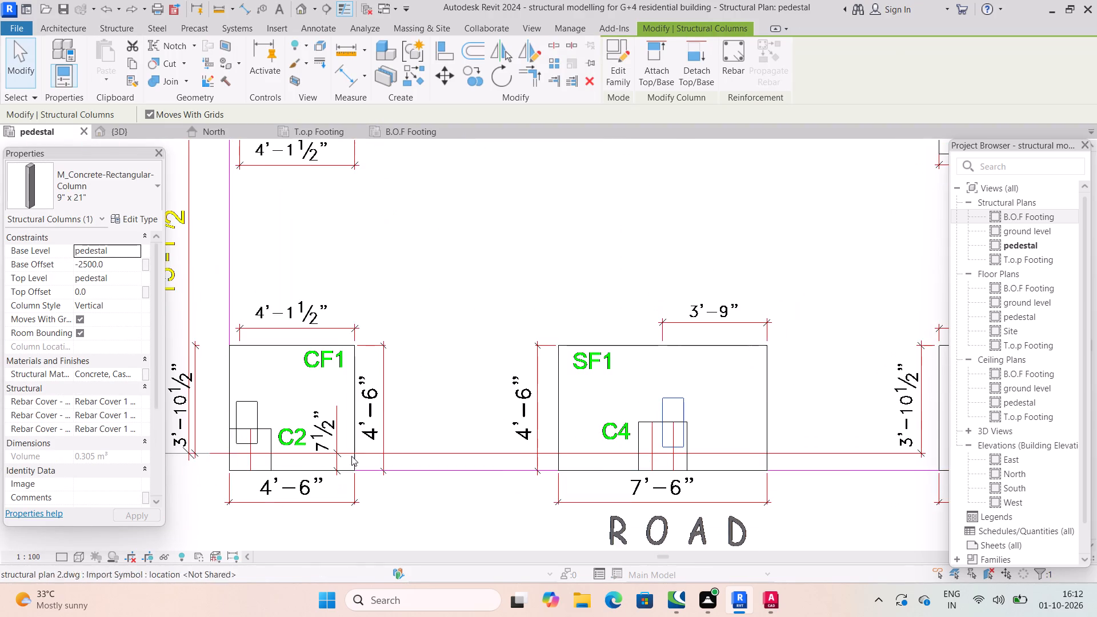
scroll(273, 464, "down", 1)
scroll(215, 428, "up", 3)
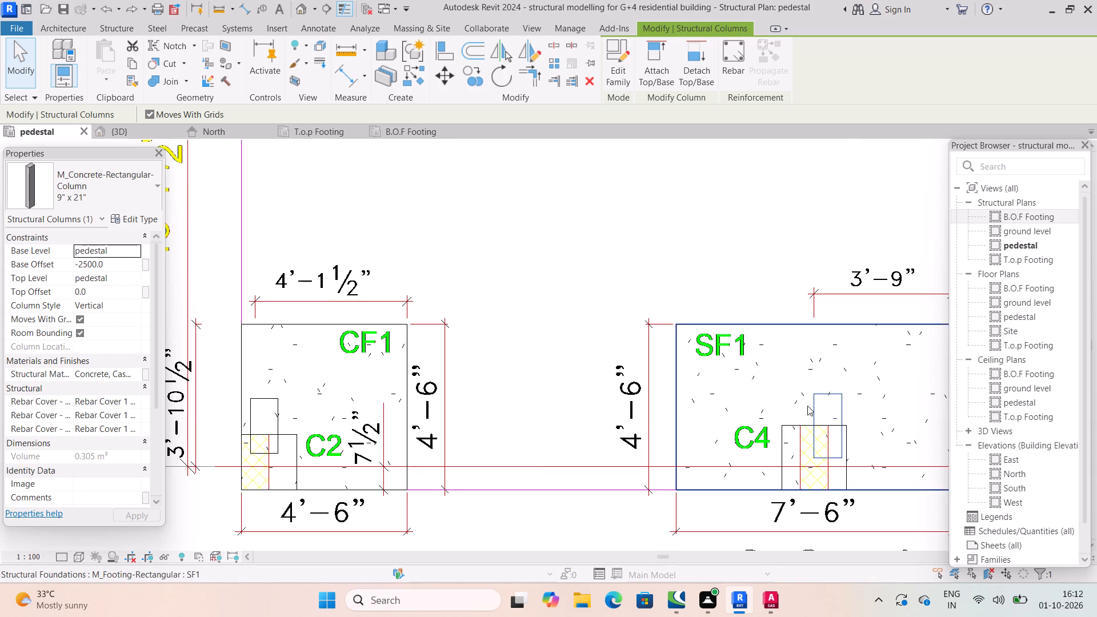
middle_click_drag(808, 406, 690, 446)
scroll(900, 367, "down", 4)
middle_click_drag(874, 388, 868, 389)
middle_click_drag(878, 394, 739, 407)
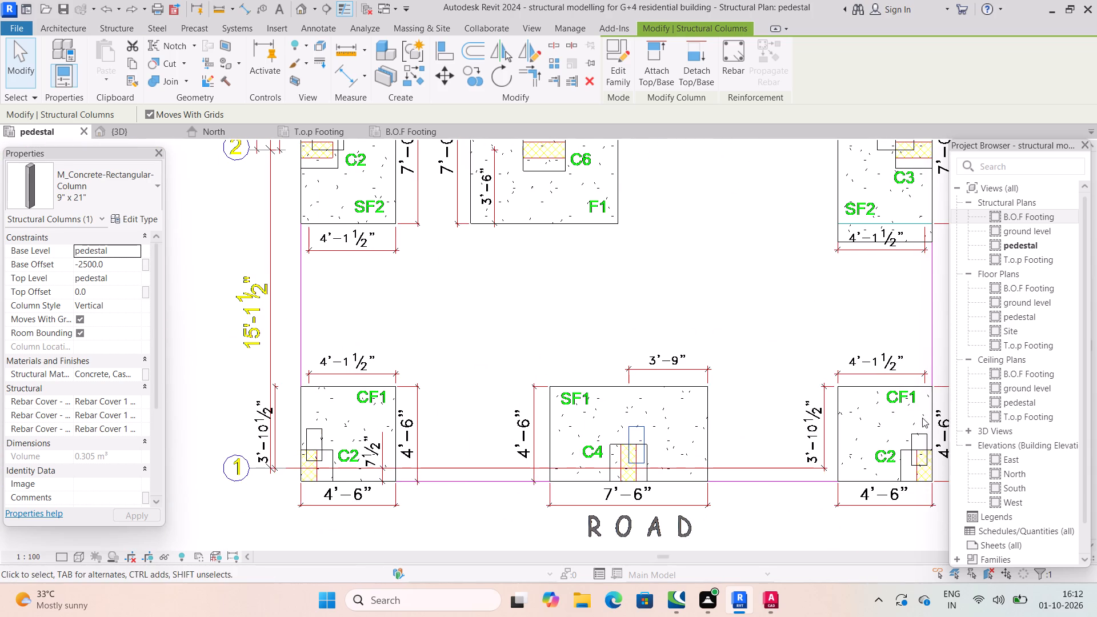
middle_click_drag(874, 427, 816, 428)
middle_click_drag(827, 349, 837, 422)
middle_click_drag(671, 344, 787, 408)
scroll(787, 408, "down", 1)
scroll(662, 312, "up", 3)
scroll(699, 321, "down", 2)
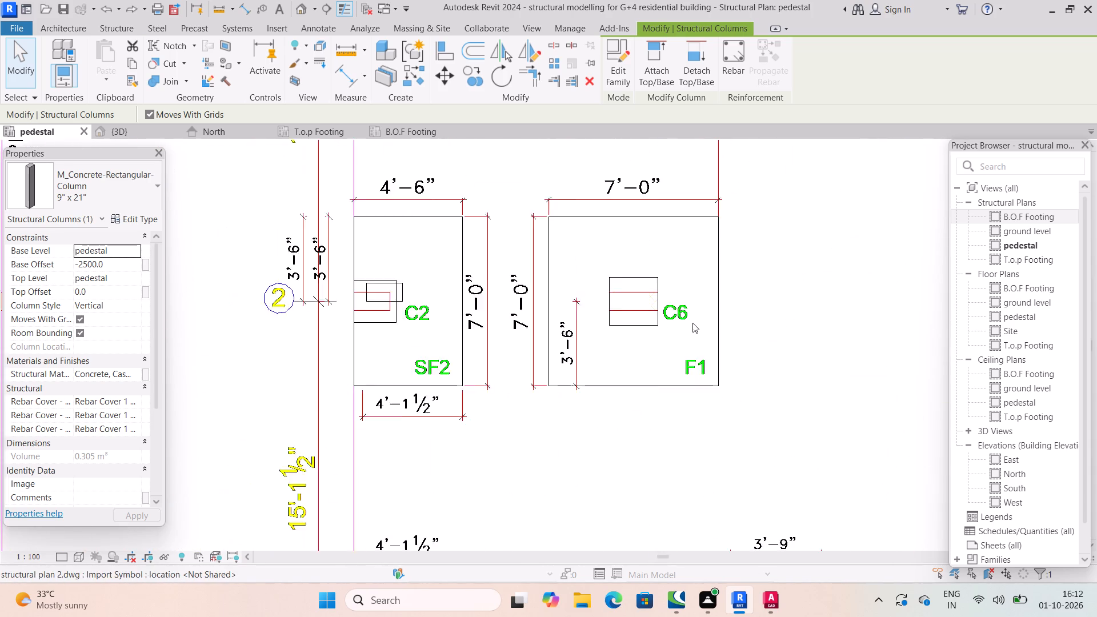
scroll(616, 283, "down", 4)
middle_click_drag(791, 312, 789, 383)
scroll(790, 314, "down", 1)
scroll(661, 199, "up", 3)
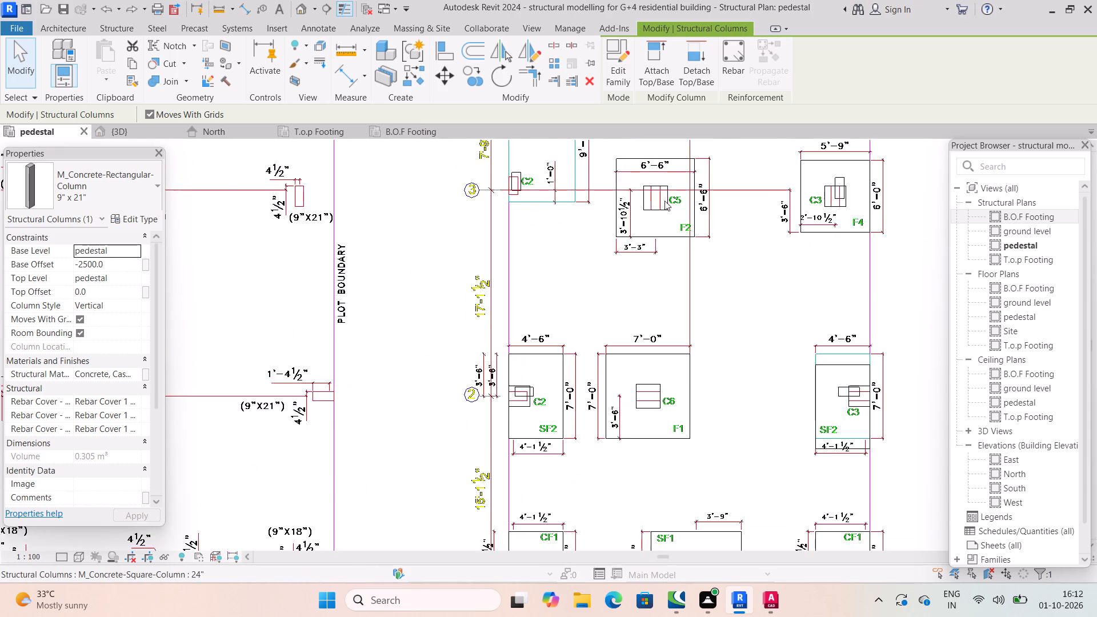
middle_click_drag(743, 201, 734, 337)
middle_click_drag(776, 221, 730, 319)
scroll(755, 265, "down", 1)
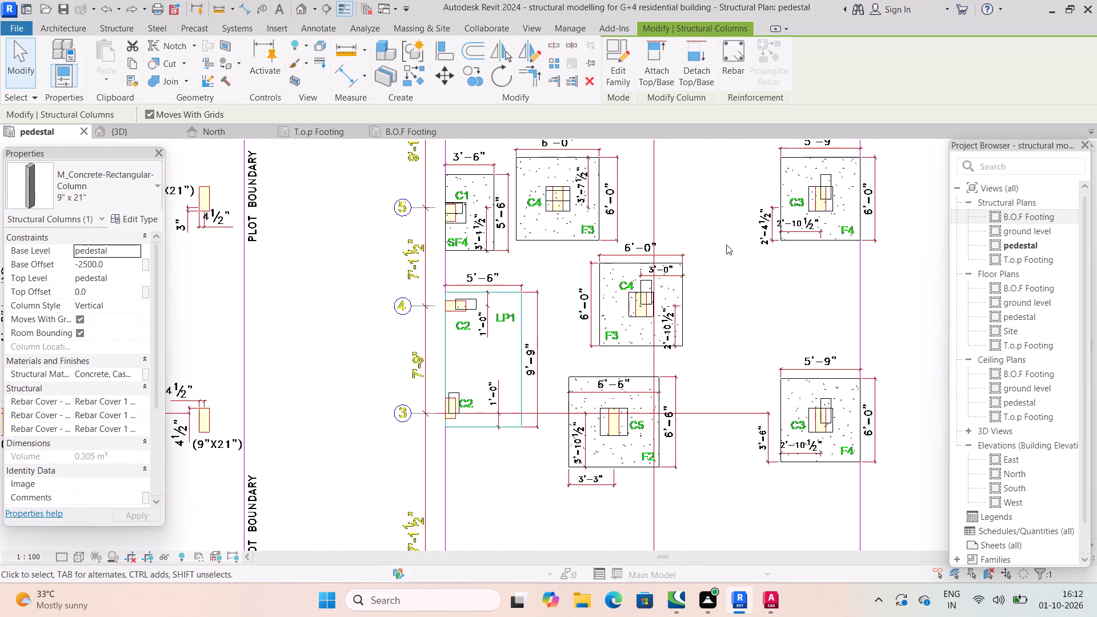
middle_click_drag(642, 244, 662, 359)
scroll(668, 356, "down", 1)
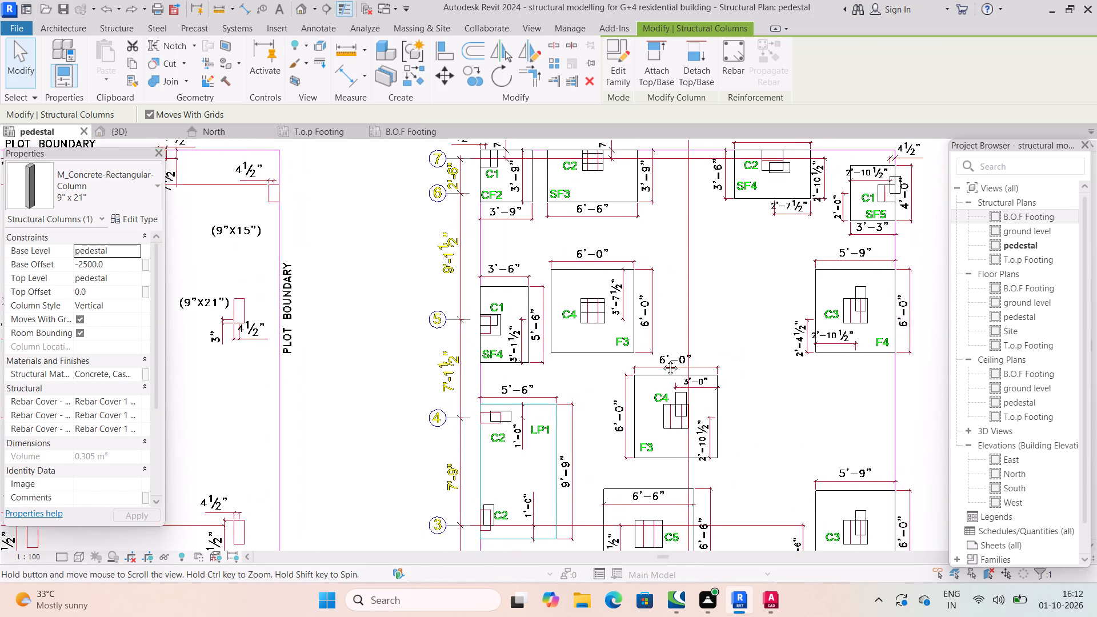
middle_click_drag(662, 359, 656, 361)
Rotate the 9" x 18" column at C2 on footing SF3 by 90 degrees and nudge it two increments right and two up.
scroll(560, 206, "up", 2)
scroll(512, 210, "up", 2)
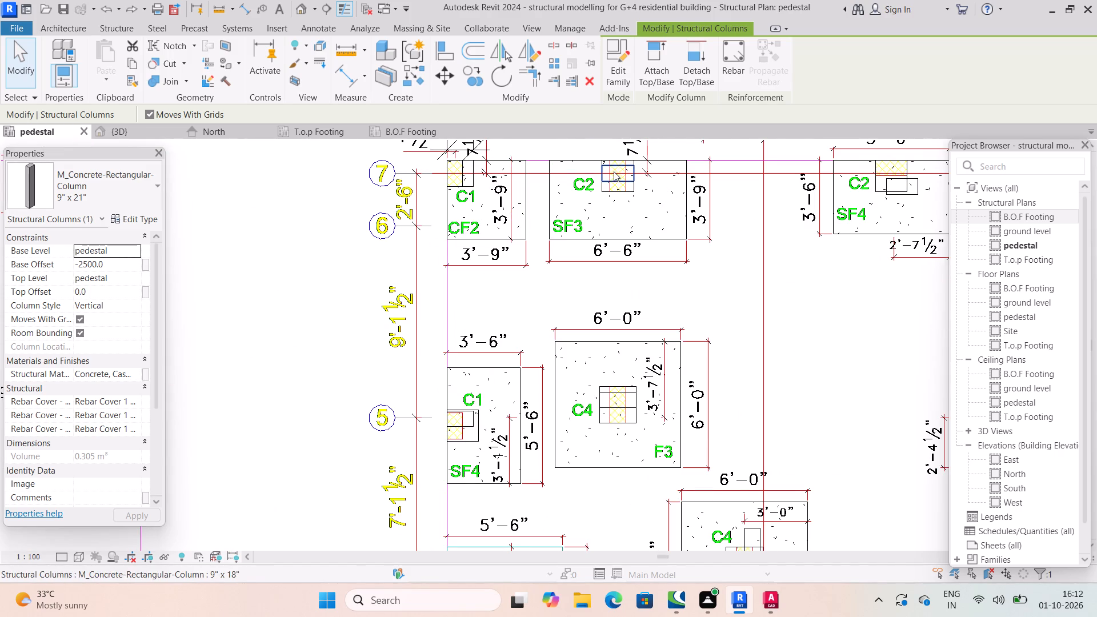
middle_click_drag(746, 215, 690, 231)
left_click(575, 193)
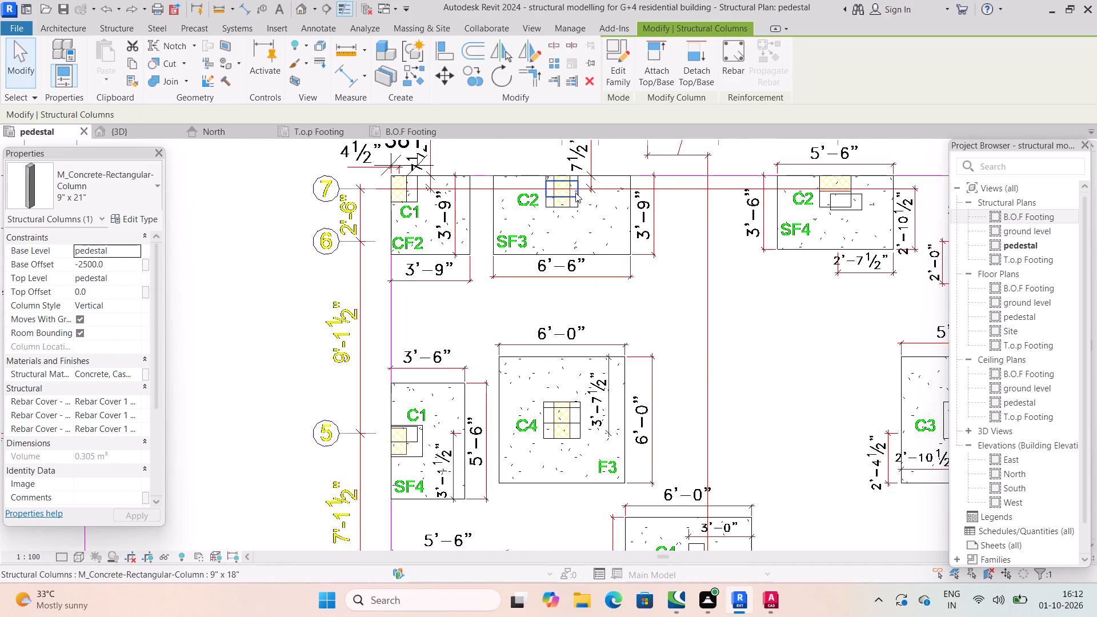
key("space")
scroll(562, 191, "up", 2)
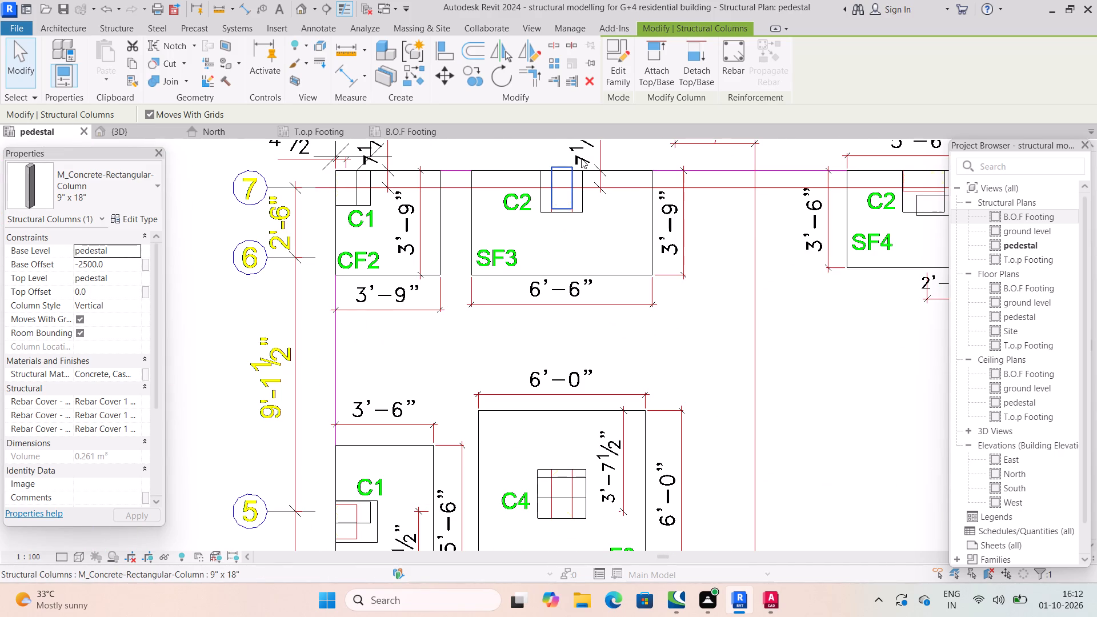
left_click(572, 173)
key("Right")
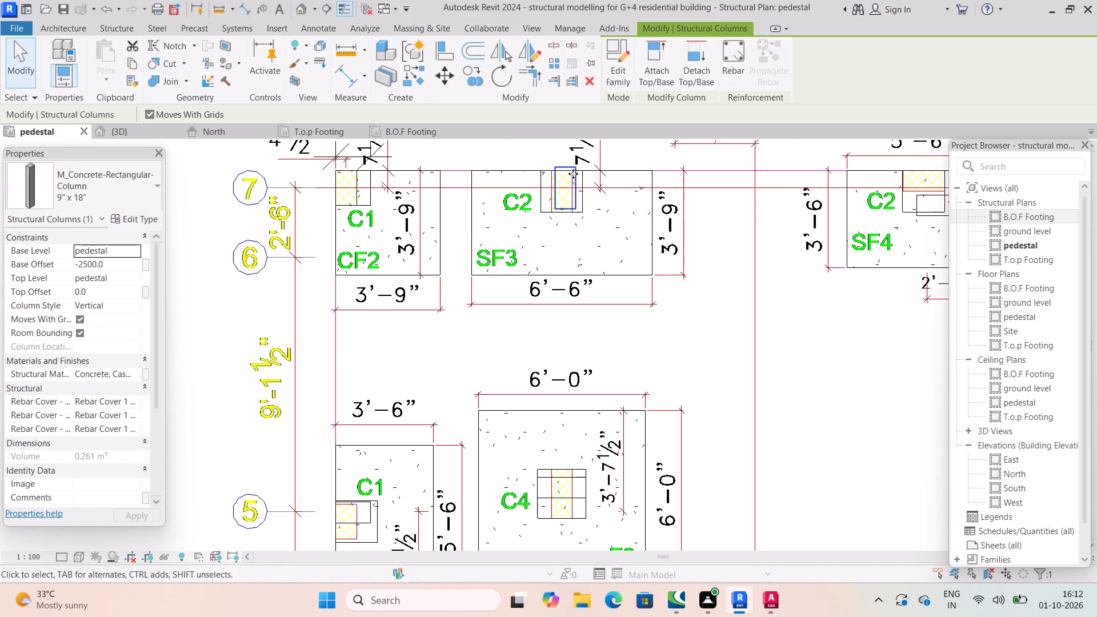
key("Right")
key("Up")
key("Up")
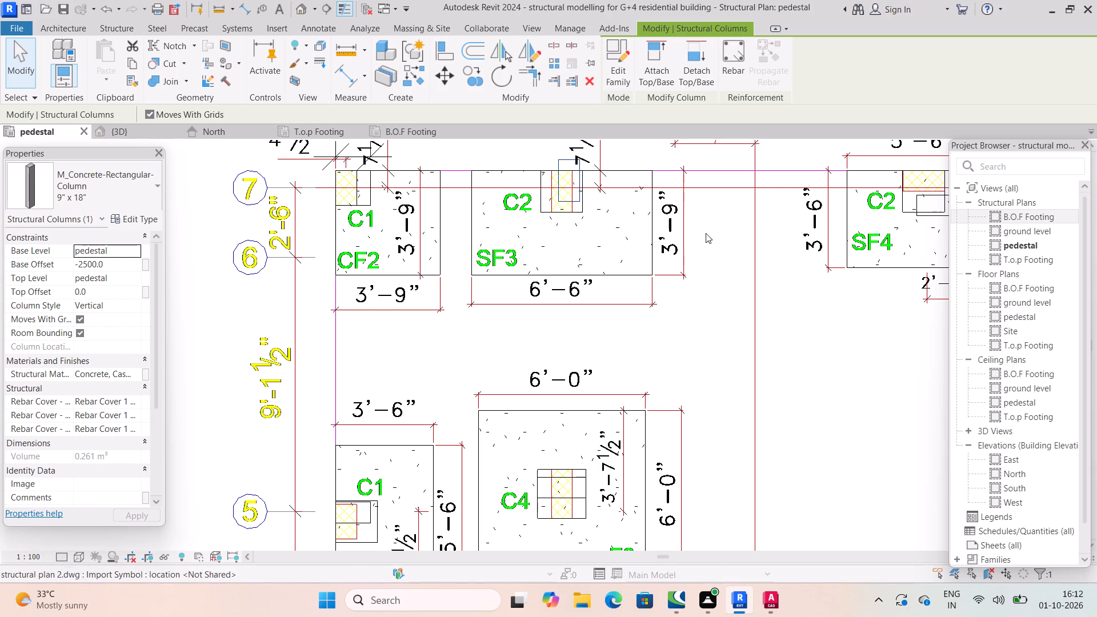
Examine the column placements on footings SF4, SF5 and F4, and across the remaining pedestal plan.
middle_click_drag(702, 237, 418, 205)
scroll(658, 244, "down", 2)
scroll(595, 183, "up", 2)
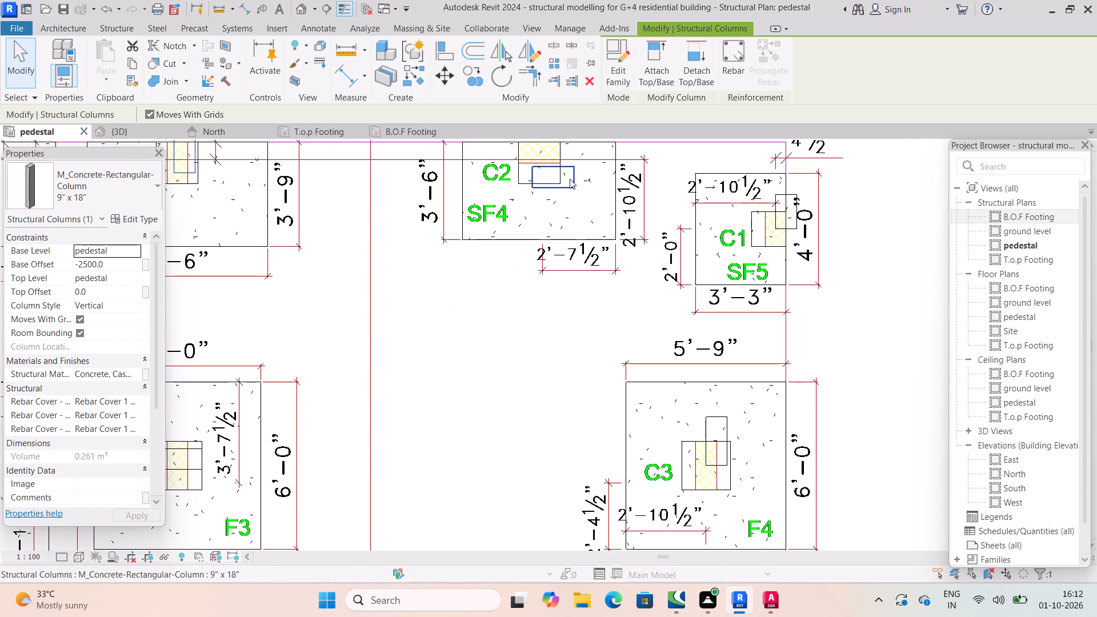
middle_click_drag(572, 178, 589, 211)
middle_click_drag(782, 260, 786, 183)
scroll(783, 242, "down", 1)
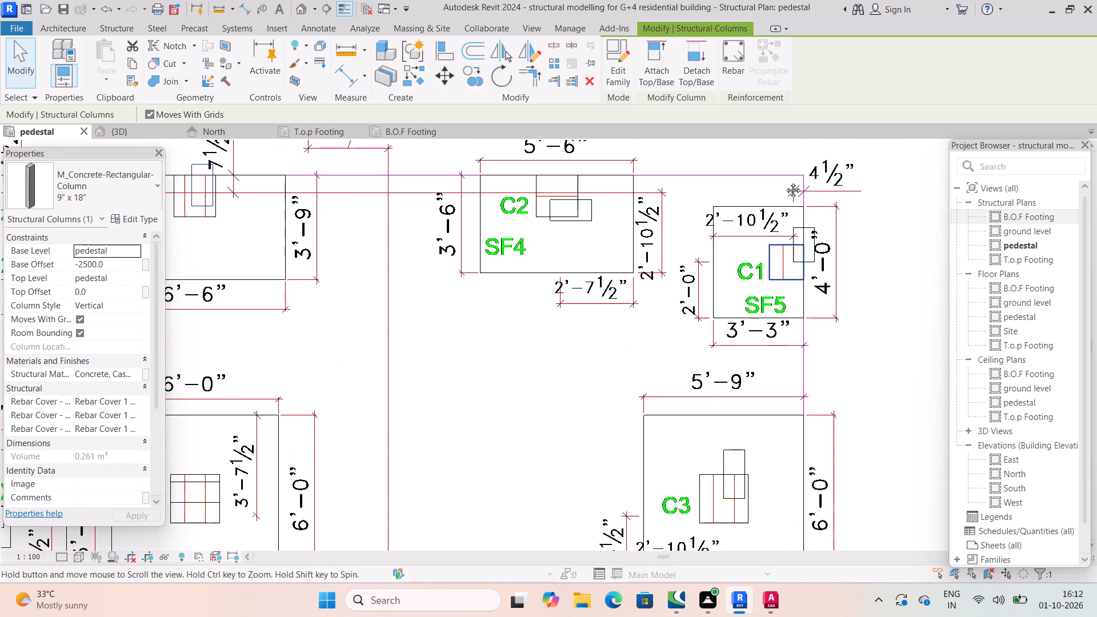
middle_click_drag(751, 305, 763, 239)
middle_click_drag(702, 358, 775, 224)
scroll(712, 320, "down", 1)
scroll(630, 326, "down", 6)
middle_click_drag(645, 358, 609, 229)
scroll(640, 346, "down", 2)
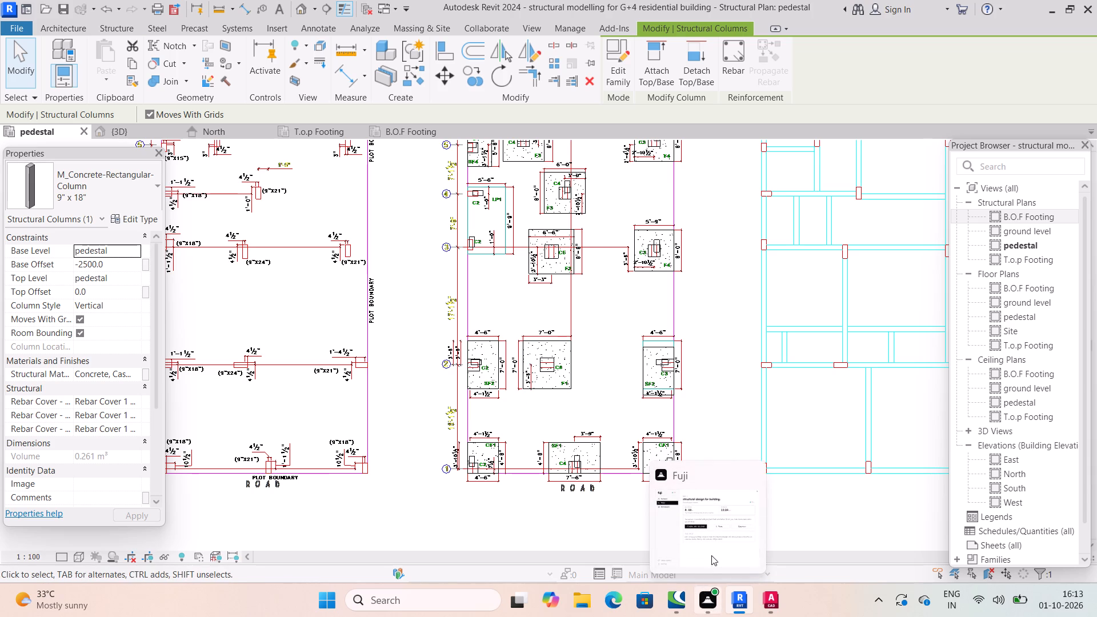
Switch to AutoCAD and examine the column sizes, orientations and grid offsets from grid 1 to grid 7 in the TYPICAL FLOOR DETAILS drawing.
left_click(755, 525)
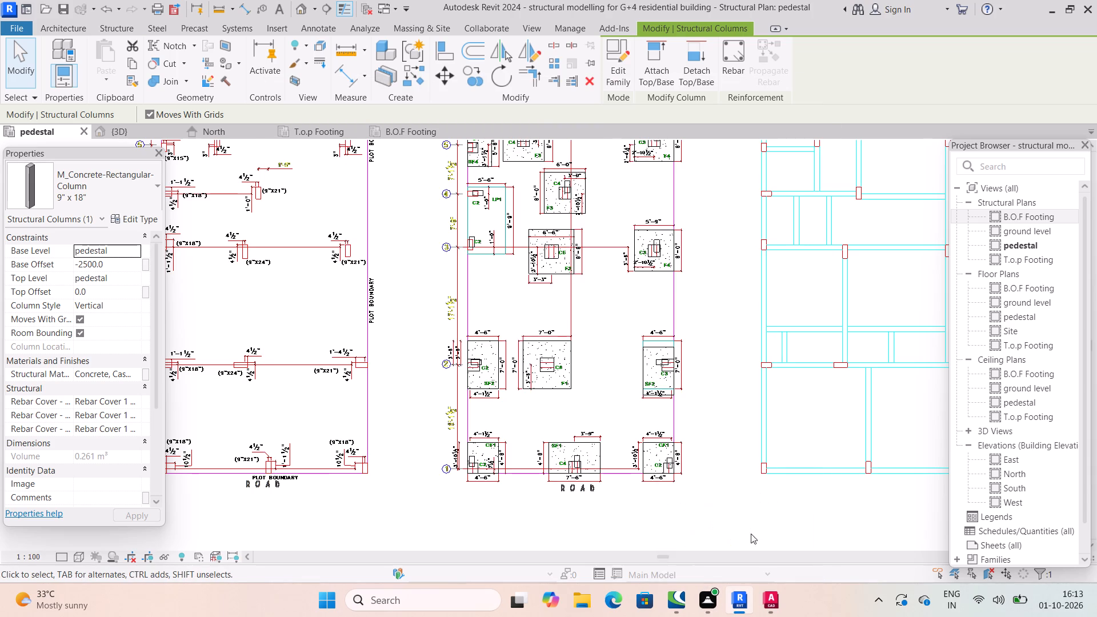
left_click(740, 518)
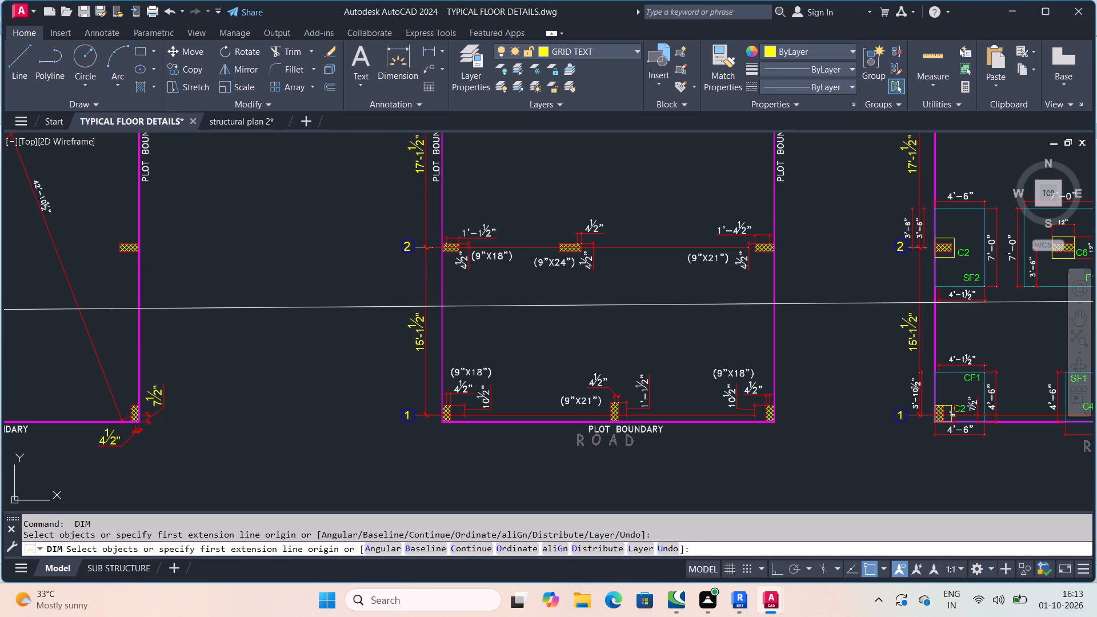
scroll(683, 305, "down", 3)
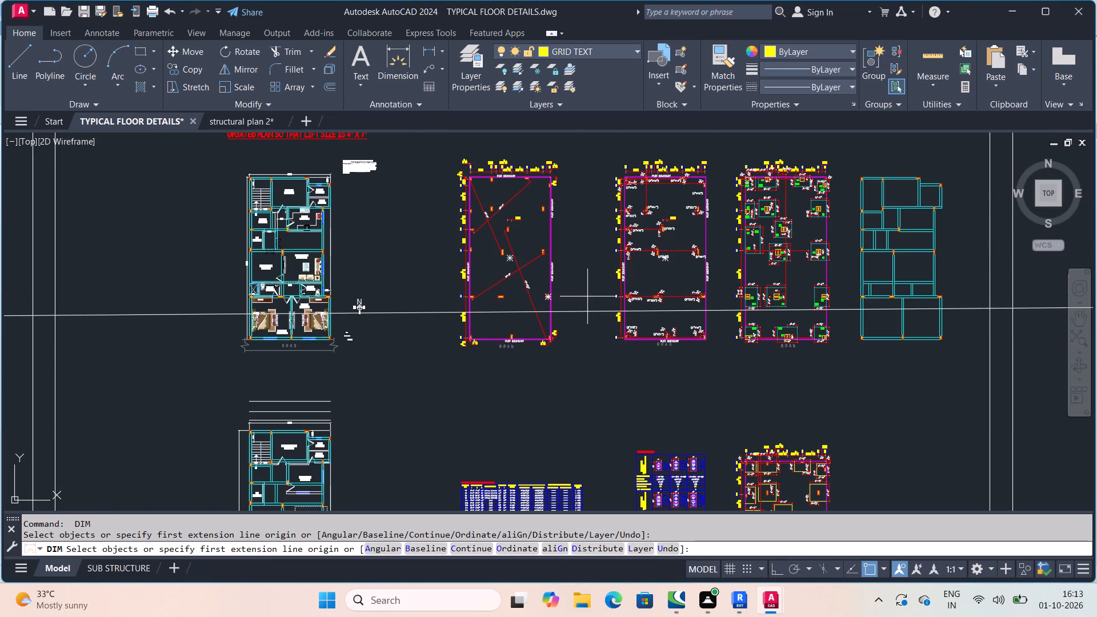
scroll(799, 259, "up", 2)
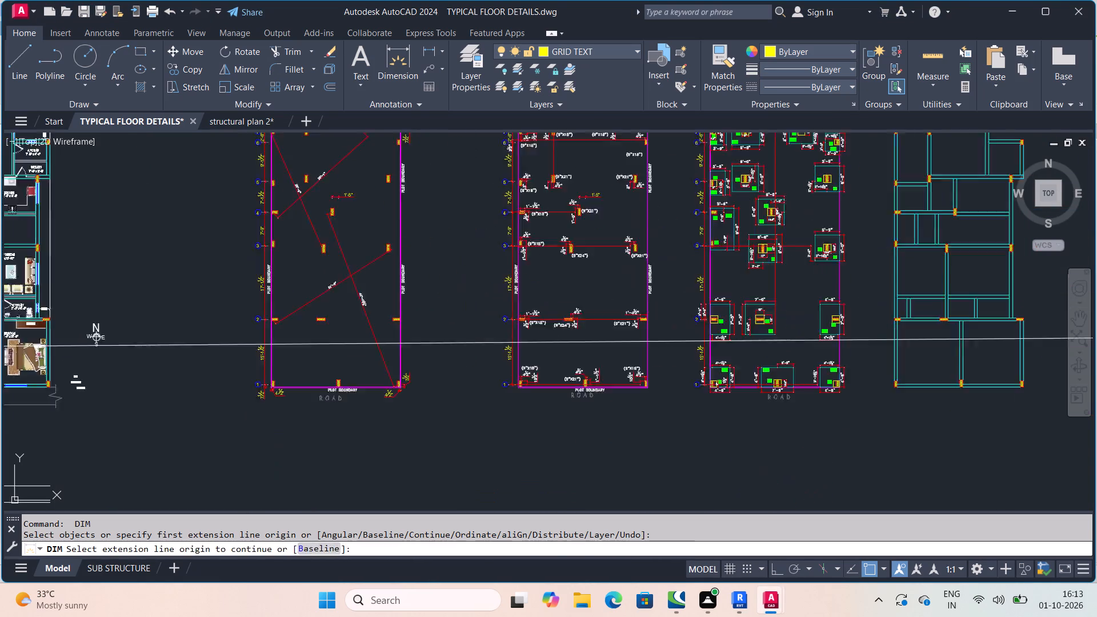
scroll(791, 259, "up", 1)
scroll(716, 356, "down", 3)
scroll(718, 366, "up", 3)
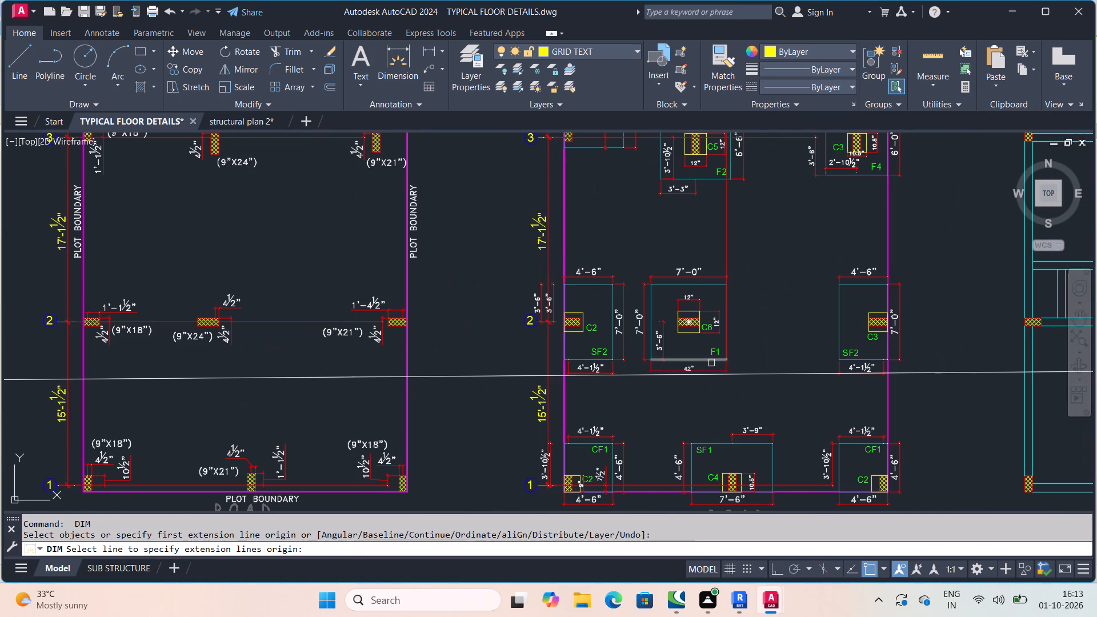
middle_click_drag(403, 334, 556, 322)
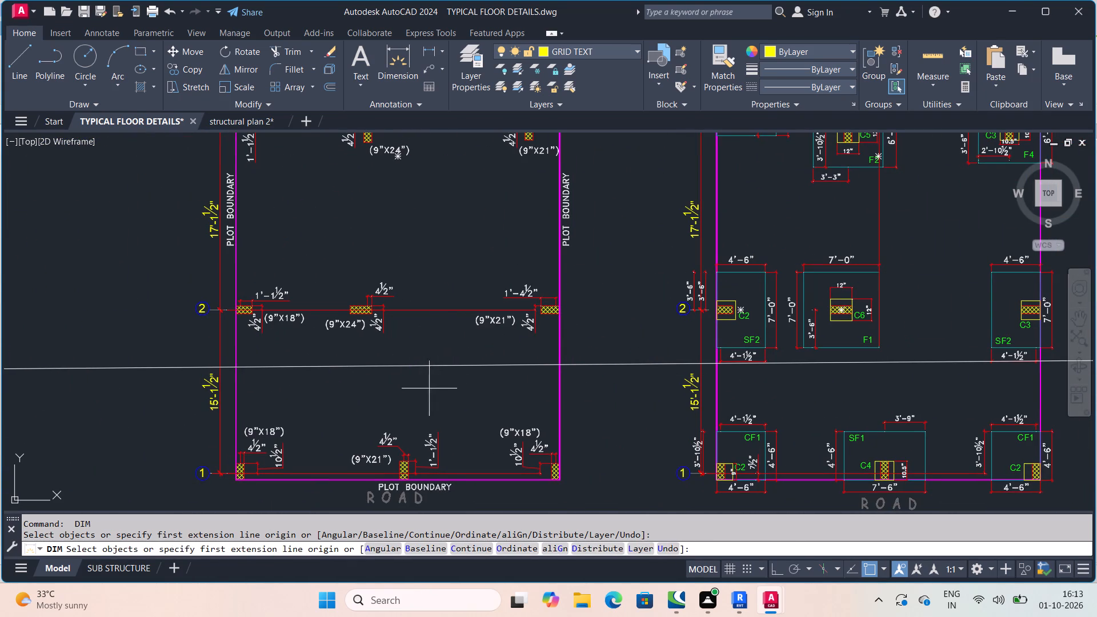
scroll(378, 464, "up", 2)
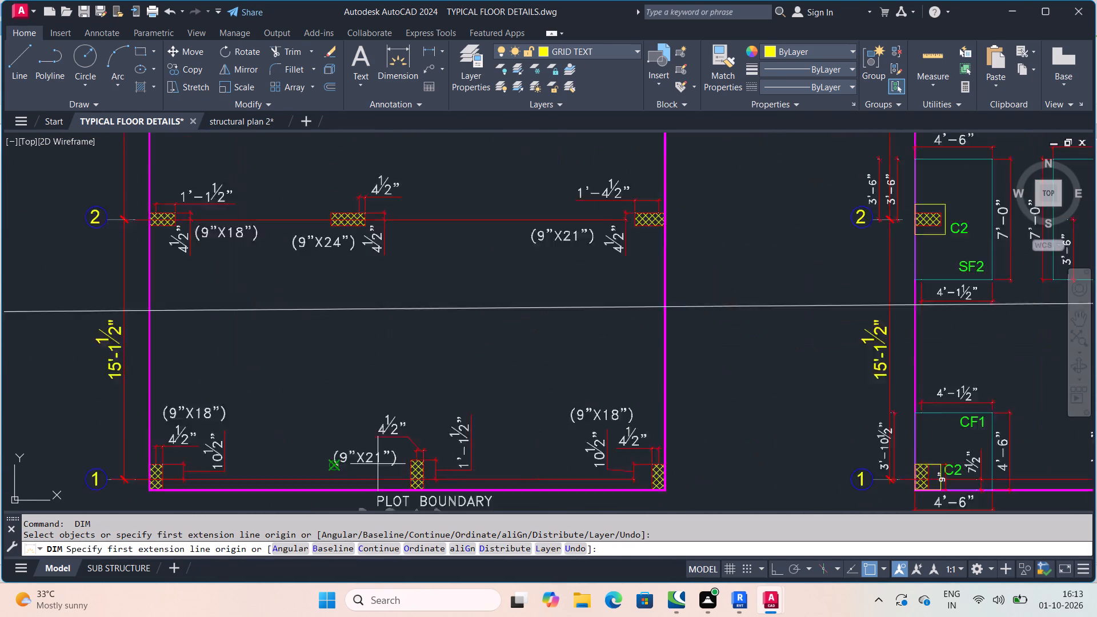
middle_click_drag(229, 417, 450, 369)
scroll(240, 415, "down", 1)
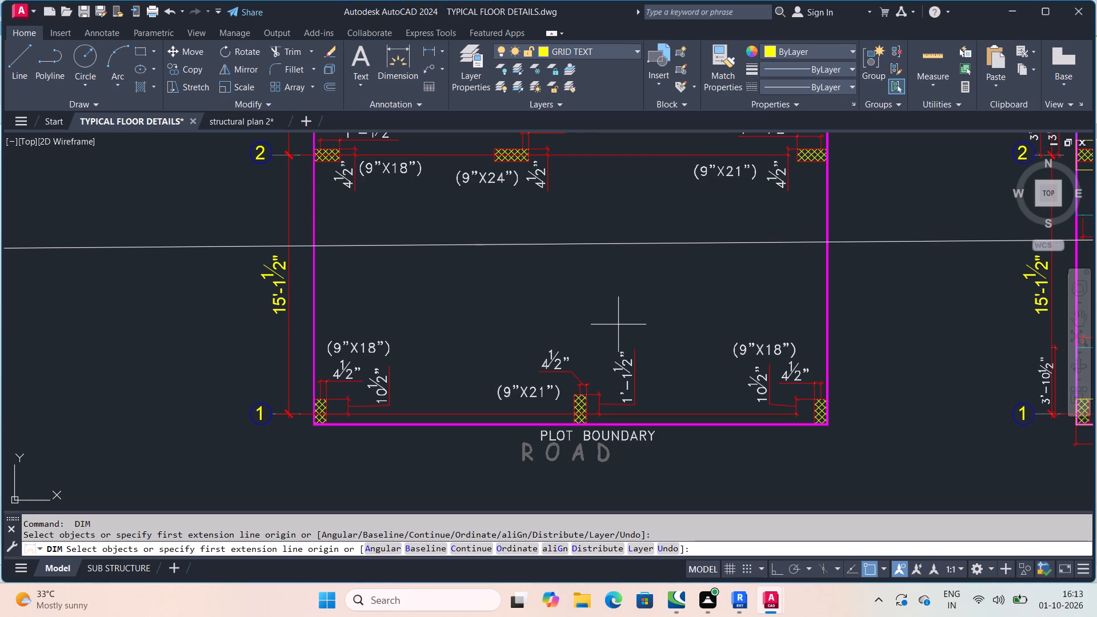
middle_click_drag(617, 340, 613, 355)
scroll(612, 358, "down", 1)
middle_click_drag(613, 355, 609, 374)
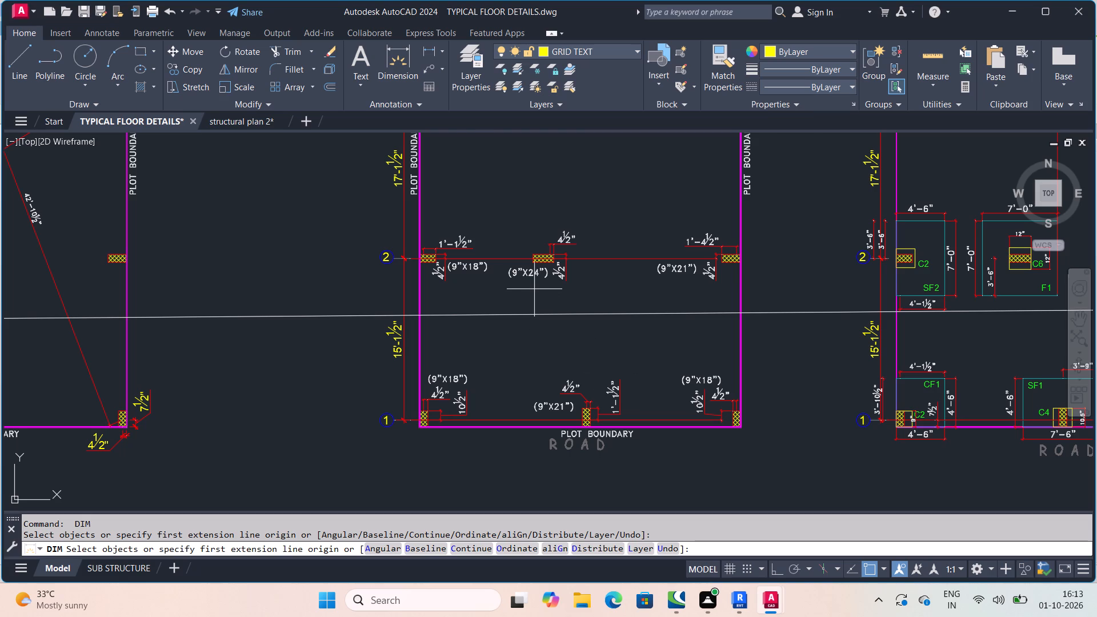
scroll(554, 285, "down", 1)
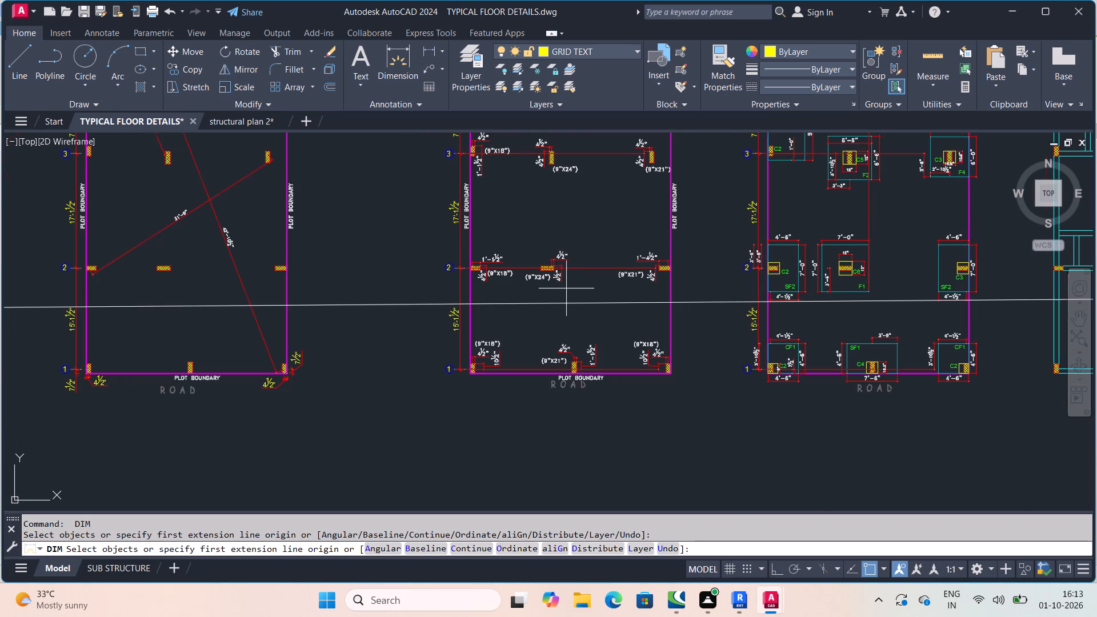
scroll(566, 289, "up", 2)
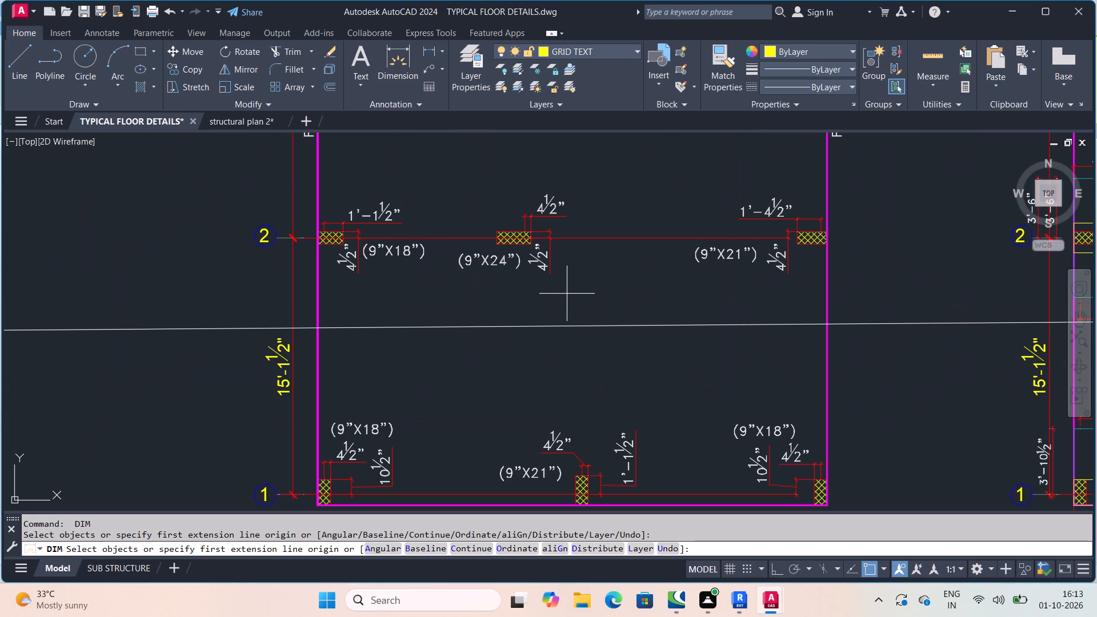
scroll(567, 294, "down", 2)
middle_click_drag(556, 201, 558, 238)
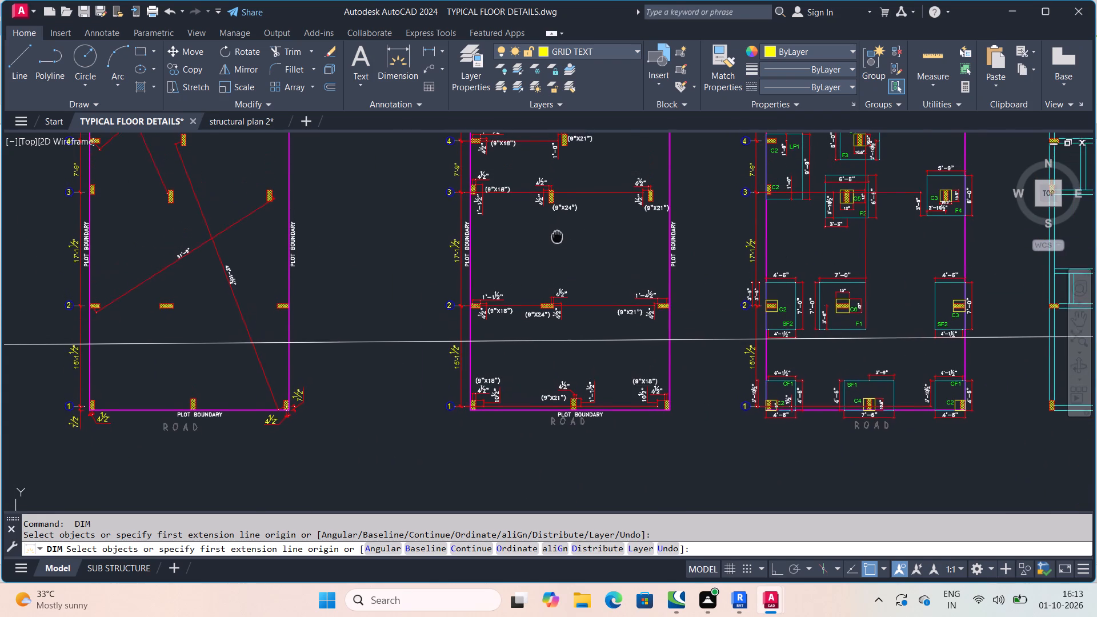
middle_click_drag(558, 238, 565, 283)
scroll(565, 280, "down", 1)
scroll(590, 219, "up", 3)
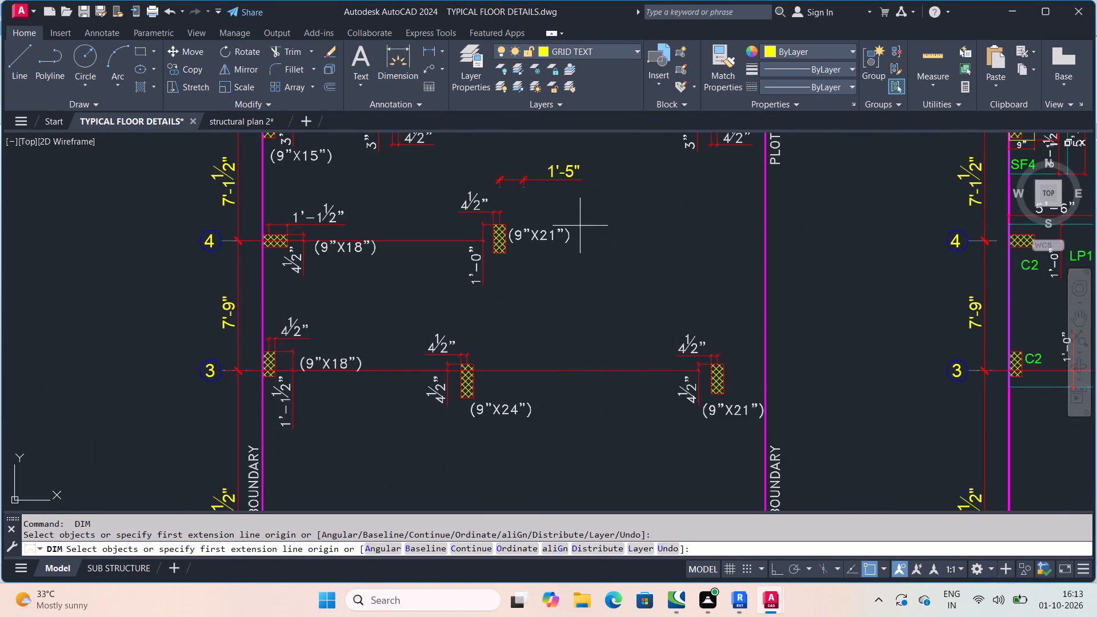
scroll(583, 241, "down", 1)
middle_click_drag(592, 262, 615, 318)
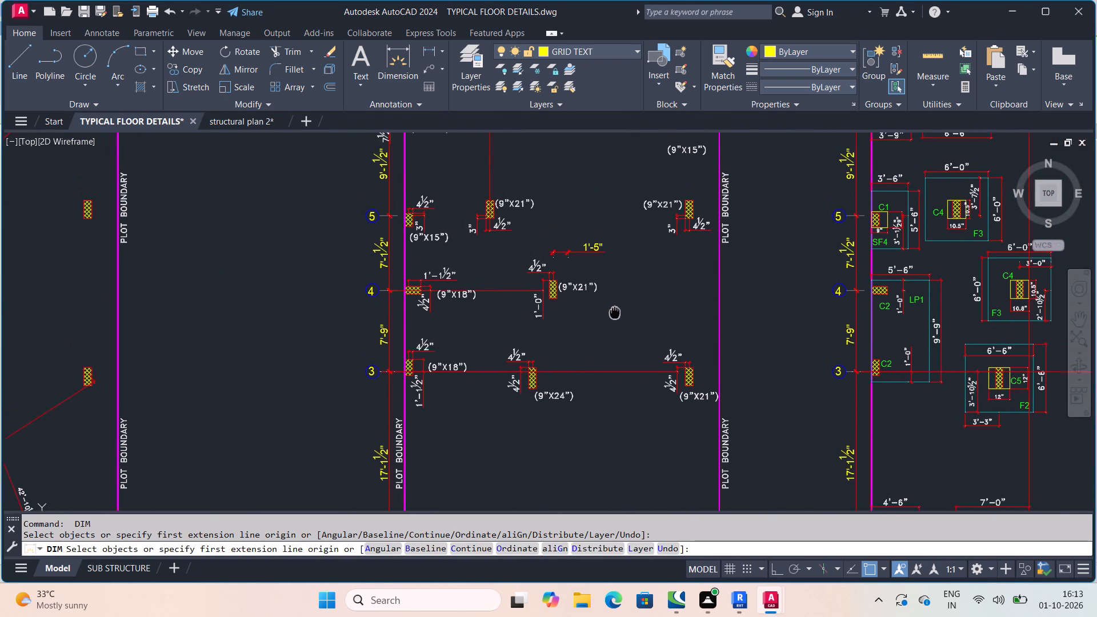
middle_click_drag(615, 318, 609, 394)
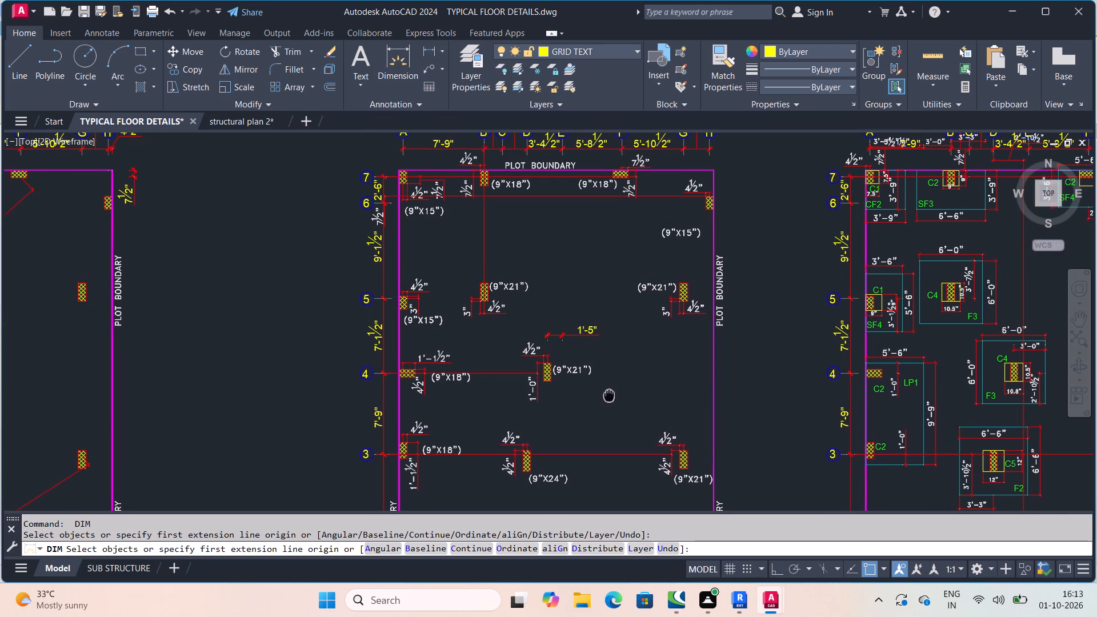
middle_click_drag(609, 394, 608, 394)
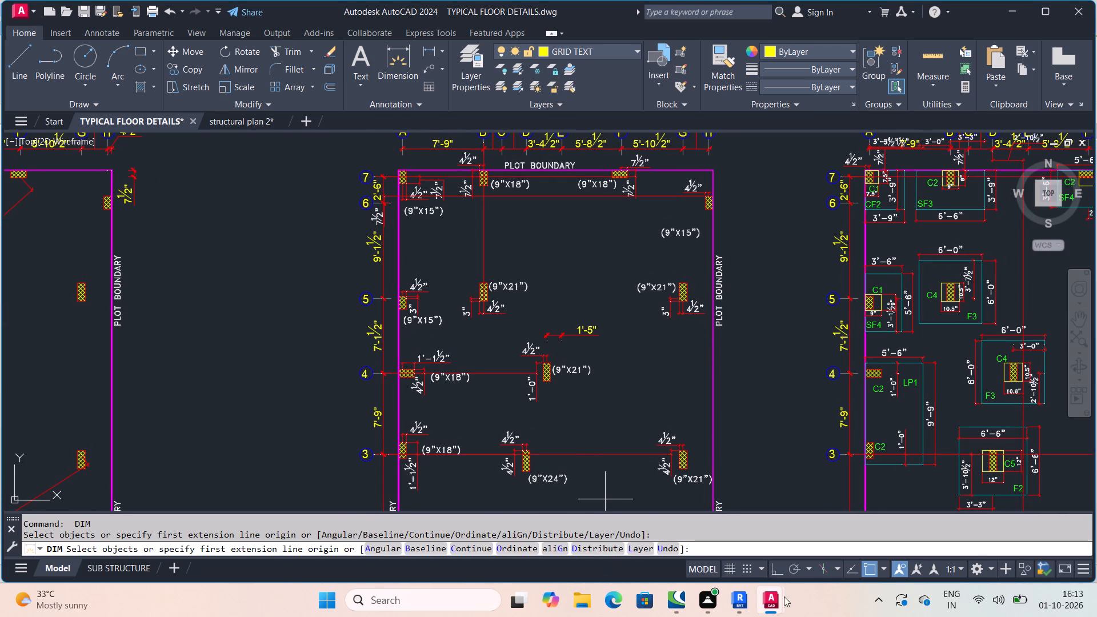
Switch to Revit and duplicate the selected column's 9" x 18" type under the name 9" x 24".
left_click(735, 602)
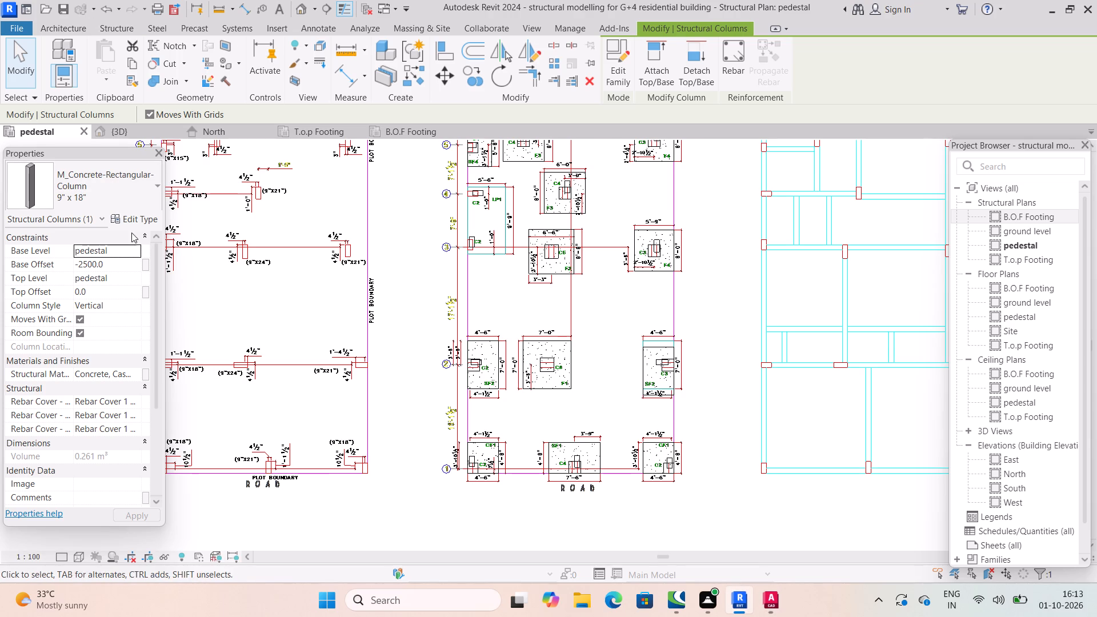
left_click(141, 223)
left_click(903, 185)
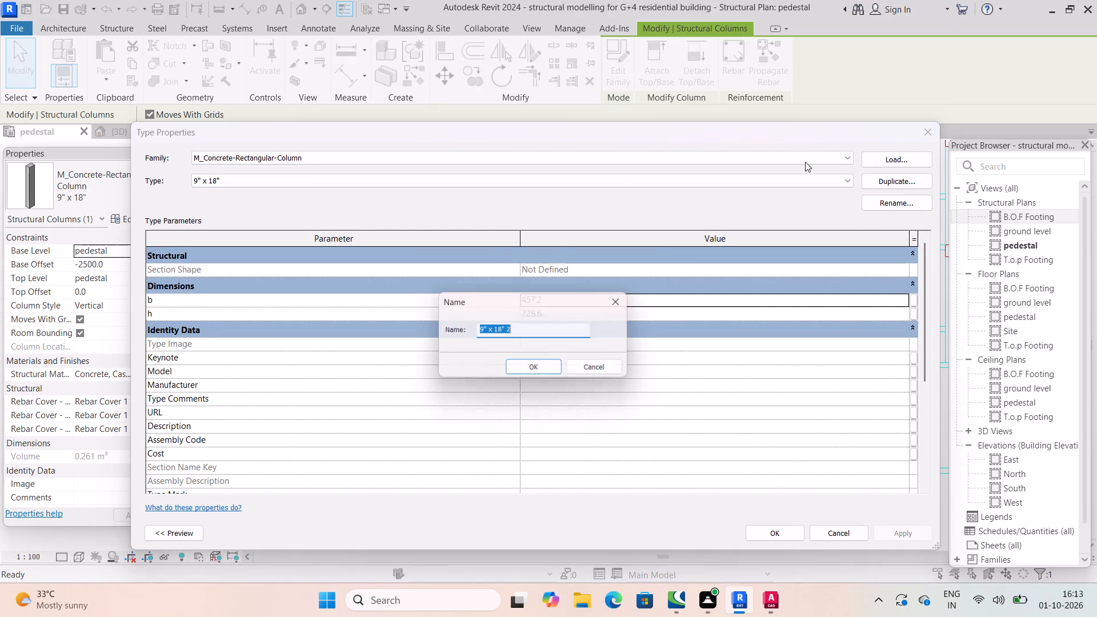
left_click(527, 338)
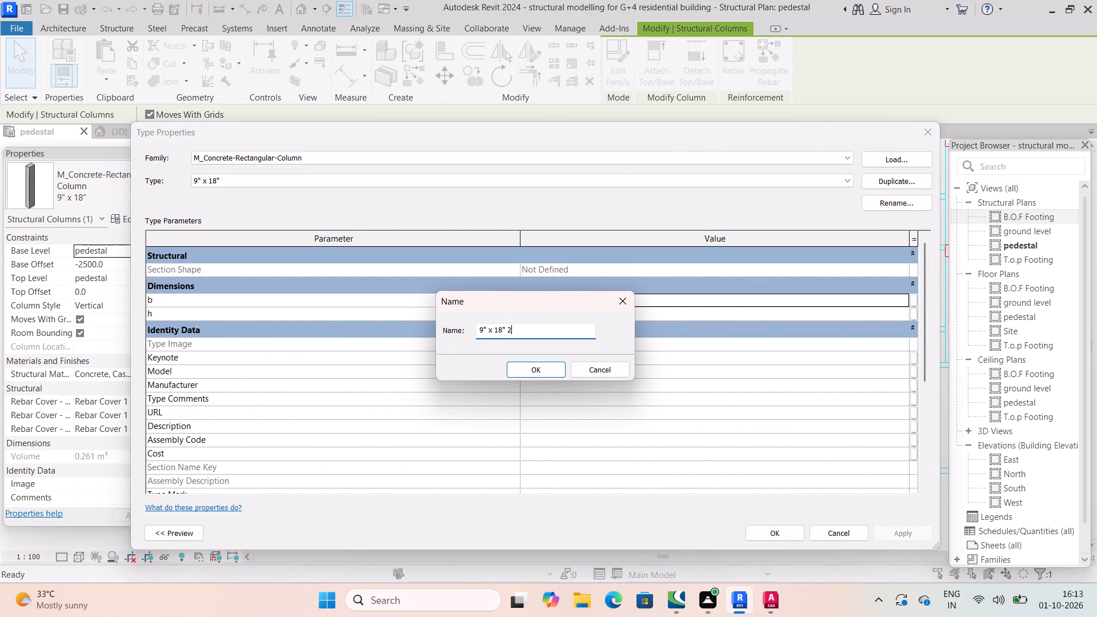
key("BackSpace")
key("BackSpace")
key("BackSpace")
key("BackSpace")
key("BackSpace")
type("24\"")
key("Return")
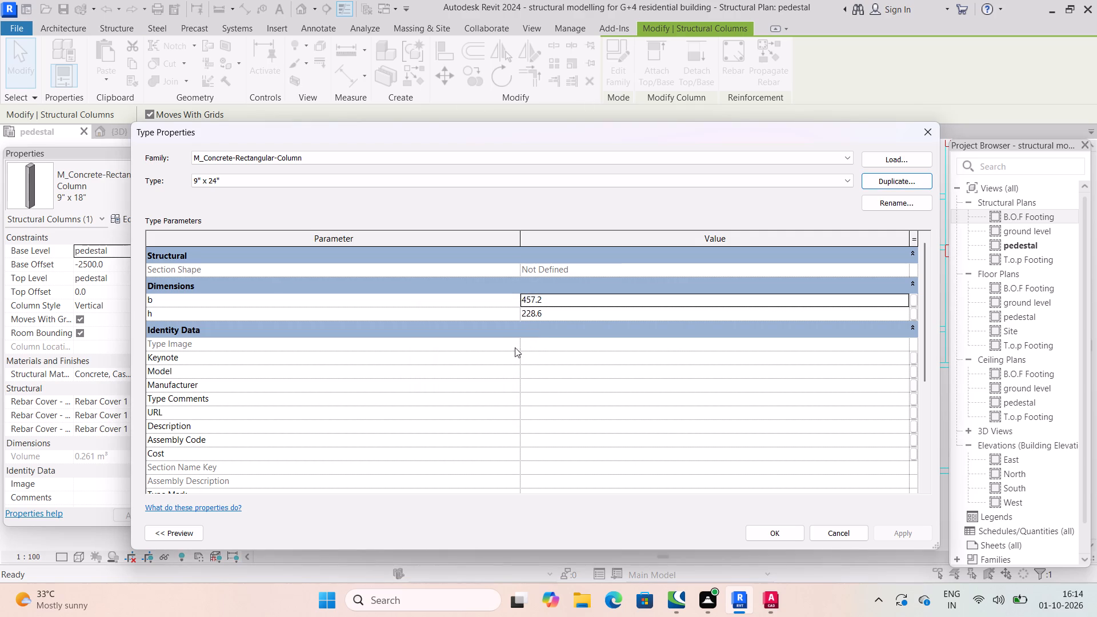
Set the 9" x 24" column type's dimensions to b 9" and h 24" and apply them.
left_click(569, 308)
left_click(565, 297)
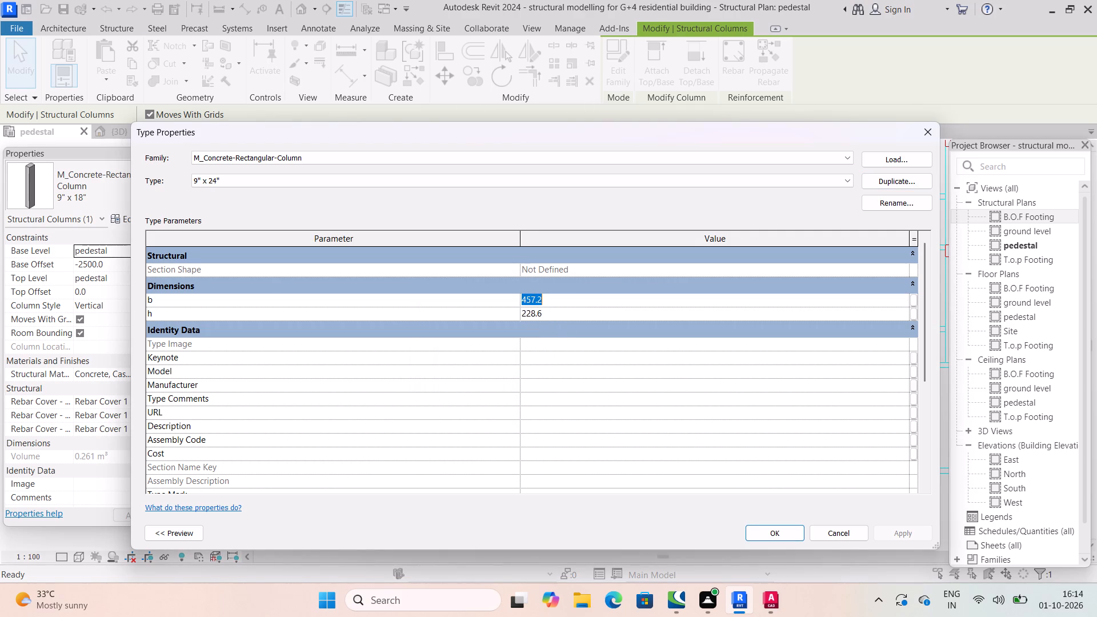
type("9\"")
key("Return")
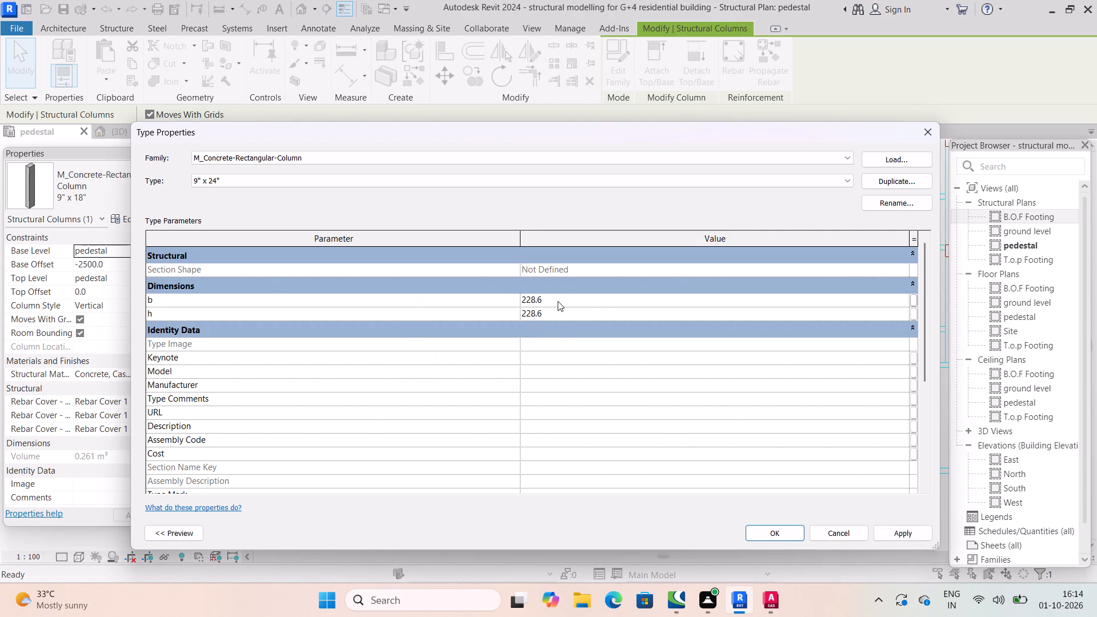
left_click(560, 312)
type("24\"")
key("Return")
left_click(924, 536)
left_click(786, 534)
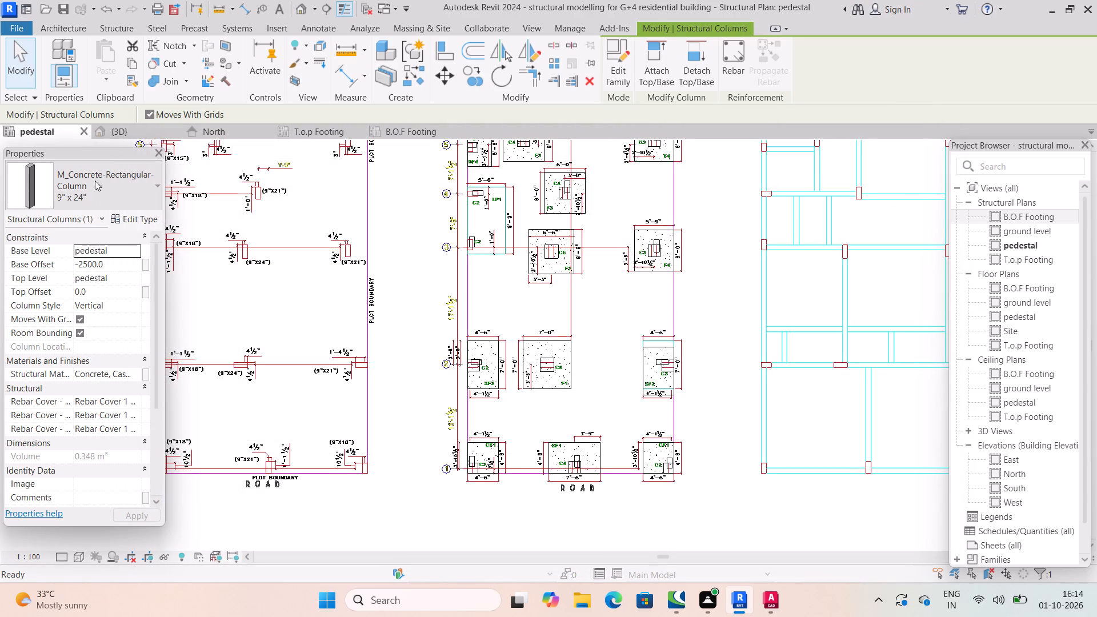
Place a 9" x 24" structural column at C6 on footing F1, rotated so its long side runs horizontally.
left_click(118, 25)
left_click(122, 53)
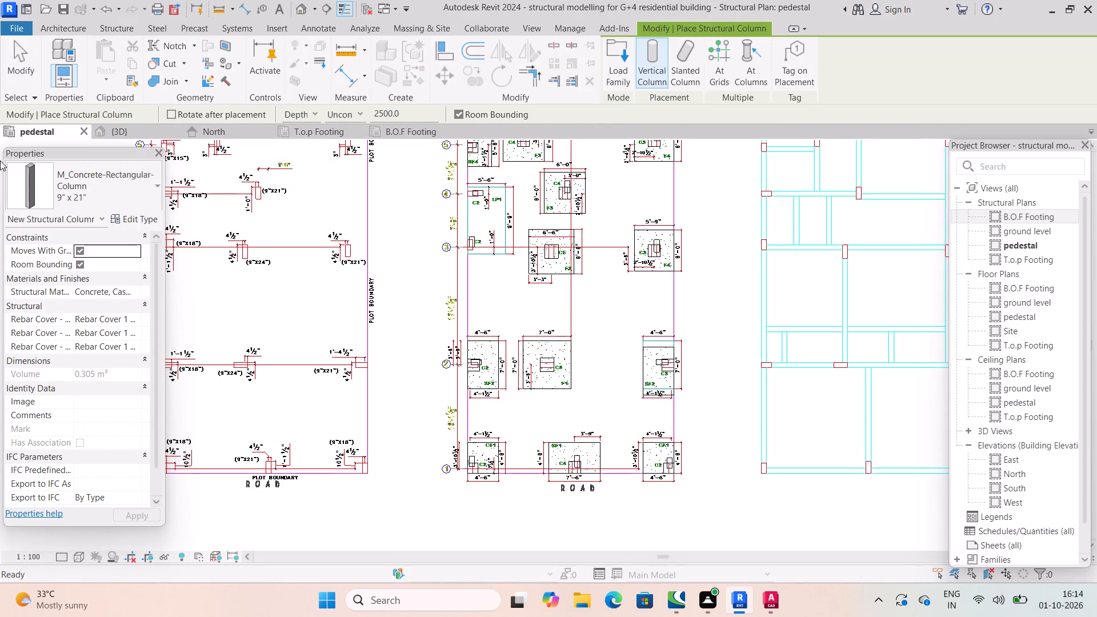
left_click(111, 178)
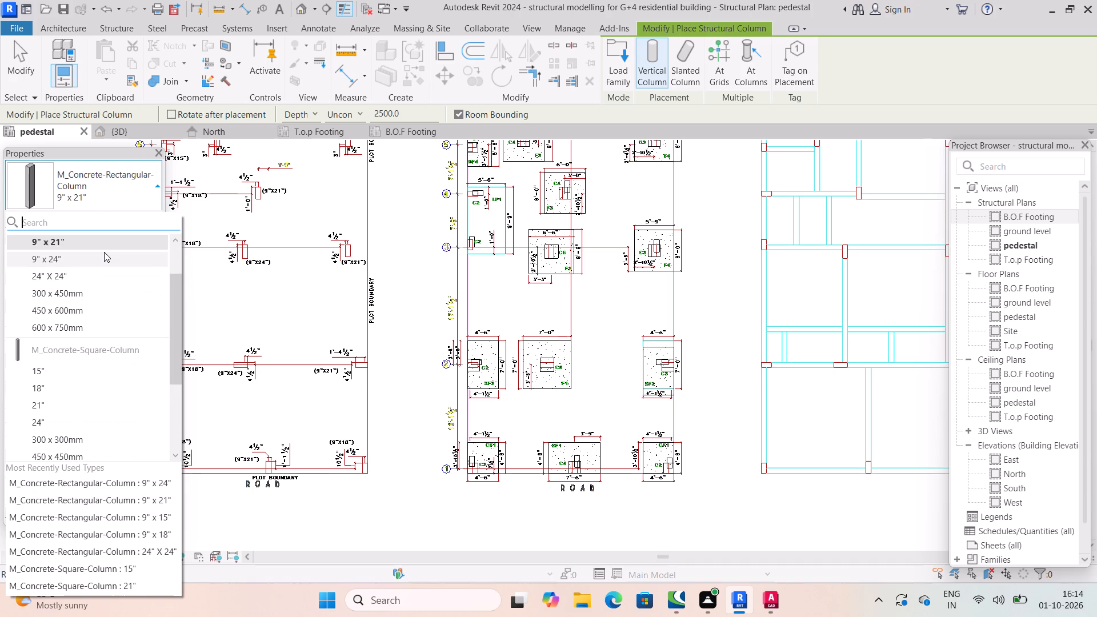
left_click(99, 261)
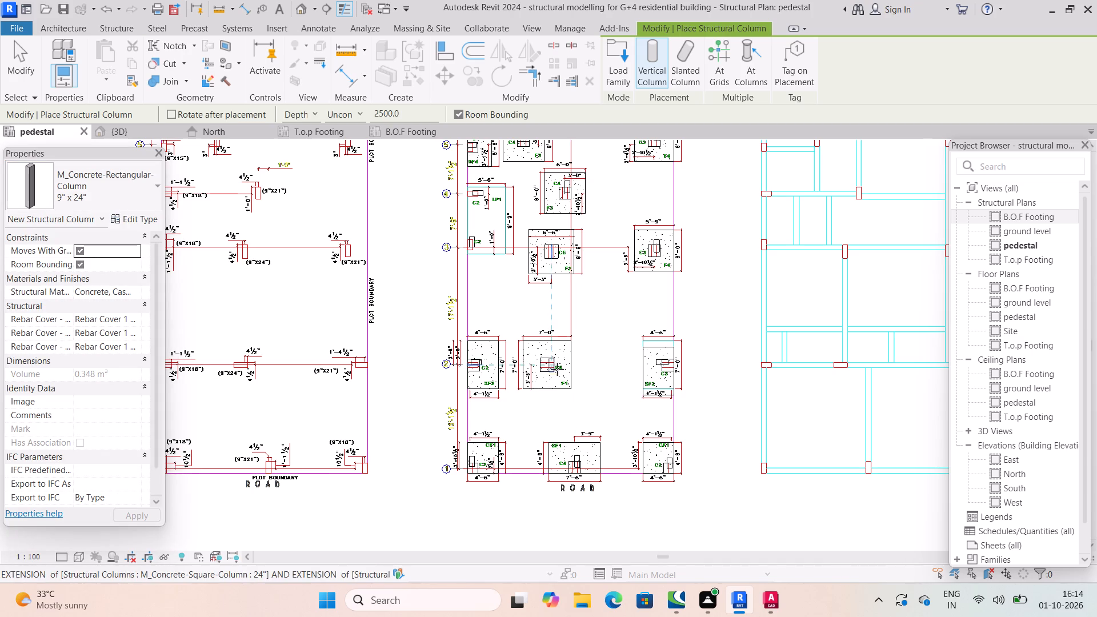
scroll(562, 367, "up", 4)
scroll(578, 455, "up", 2)
scroll(522, 340, "up", 3)
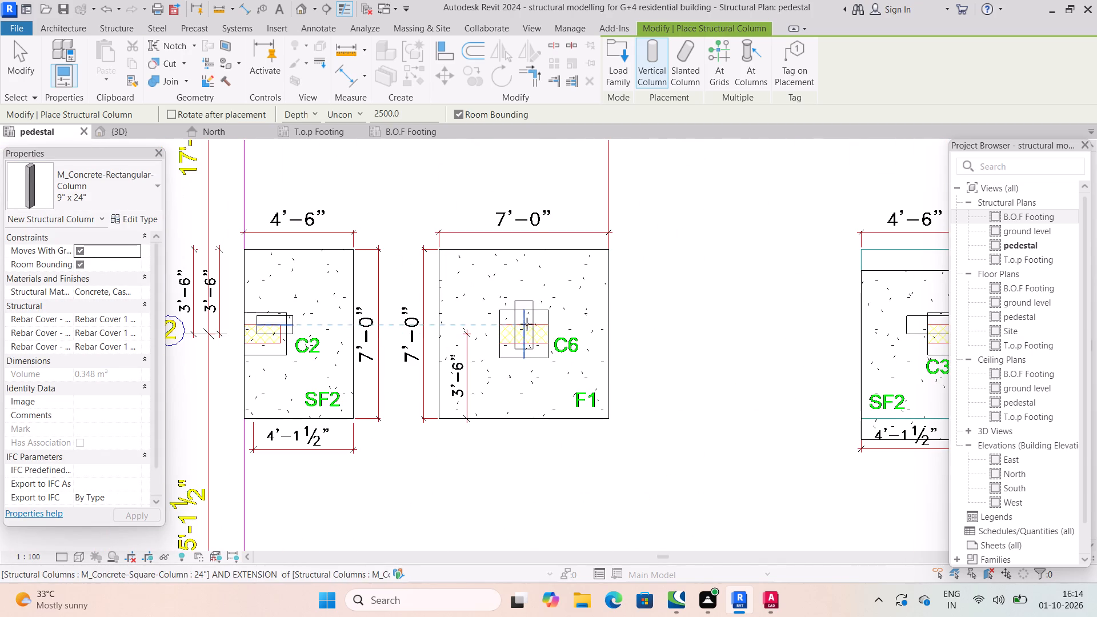
key("space")
key("space")
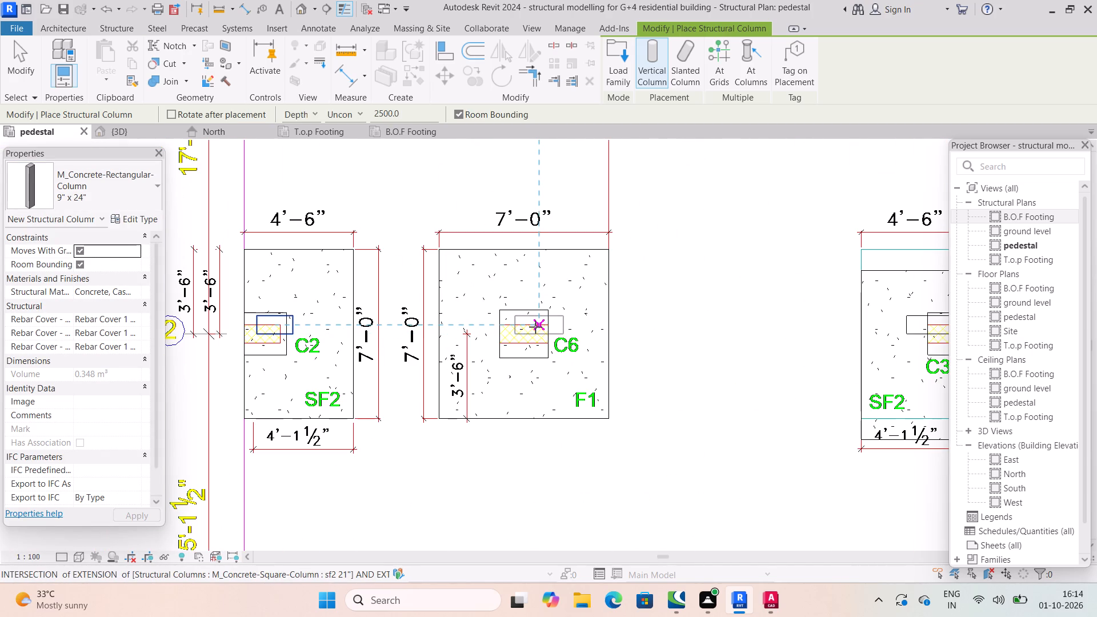
left_click(535, 327)
Place a 9" x 24" column at C5 on footing F2 near grid 3, rotated so its long side runs vertically.
middle_click_drag(483, 217, 526, 483)
key("space")
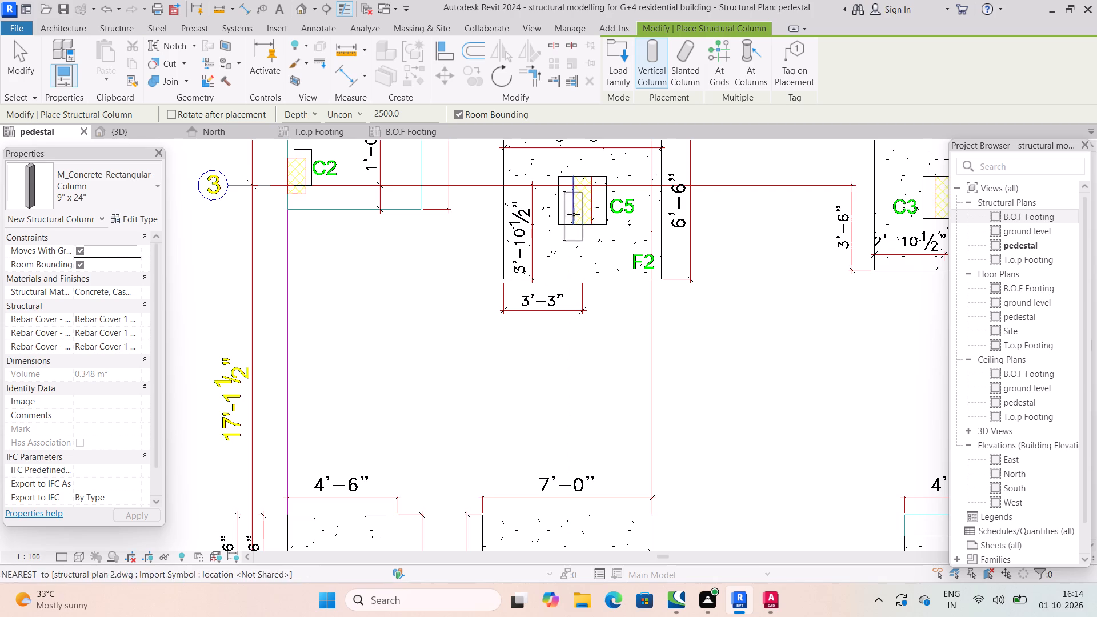
left_click(590, 171)
scroll(600, 232, "up", 1)
scroll(603, 263, "down", 1)
middle_click_drag(603, 263, 617, 402)
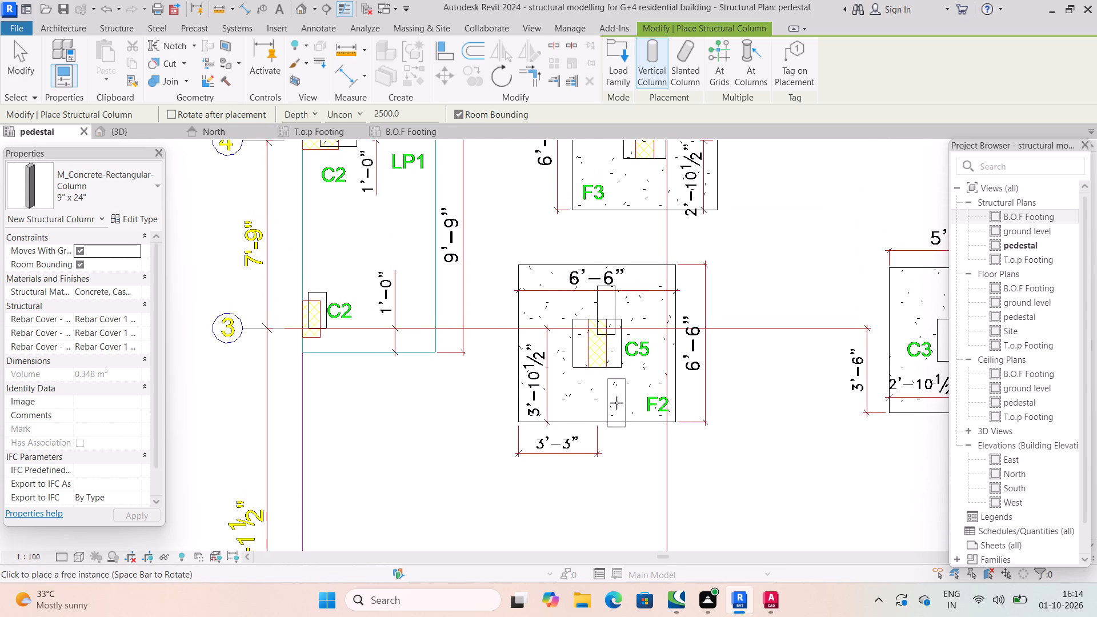
key("Escape")
key("Escape")
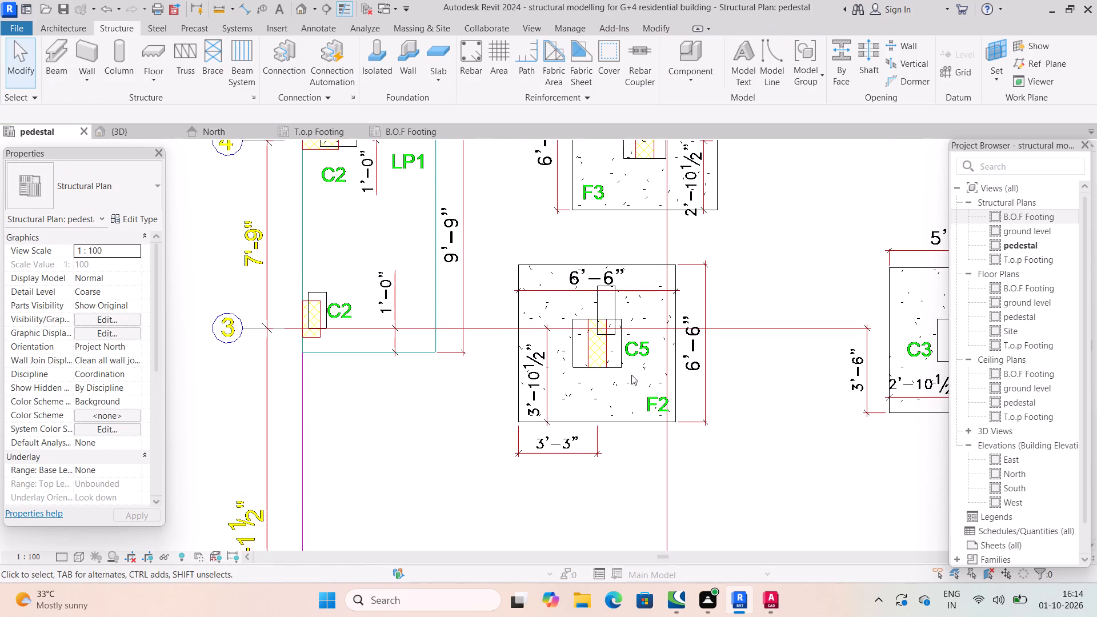
Examine the column and footing heights against the levels from several sides in the 3D view.
scroll(623, 375, "down", 4)
left_click(150, 137)
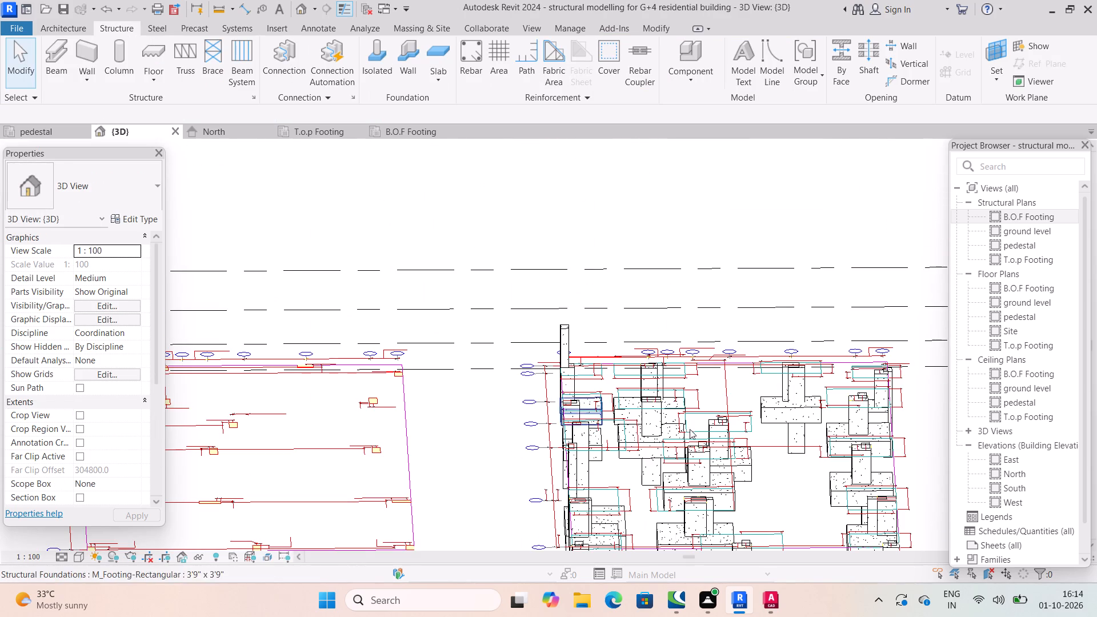
middle_click_drag(738, 471, 706, 362, "shift")
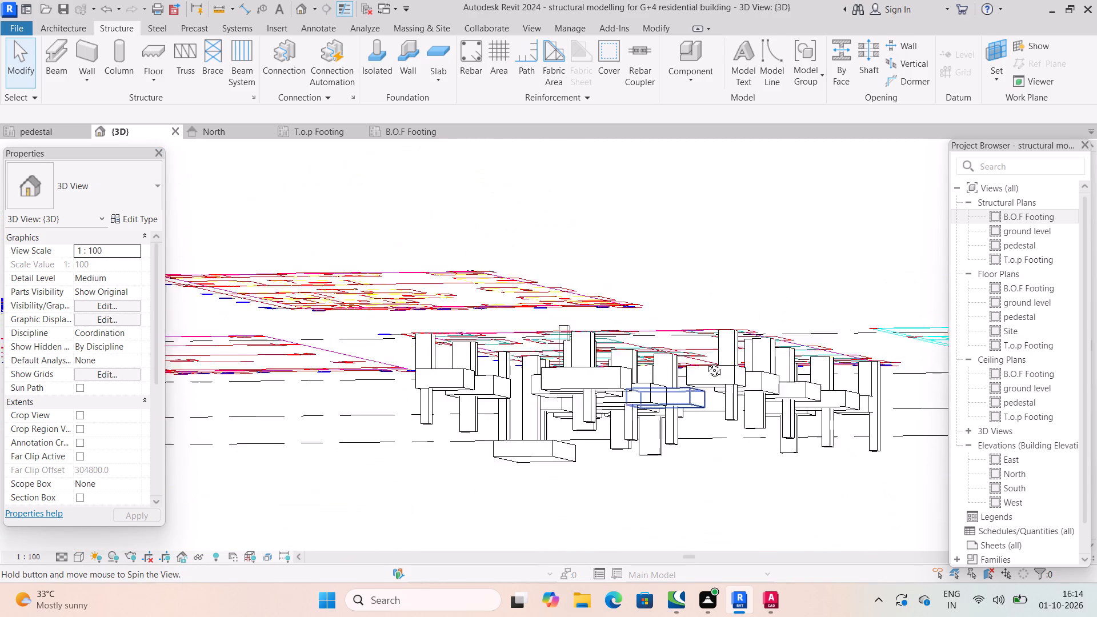
middle_click_drag(706, 362, 706, 362, "shift")
scroll(550, 473, "down", 2)
middle_click_drag(545, 486, 483, 536)
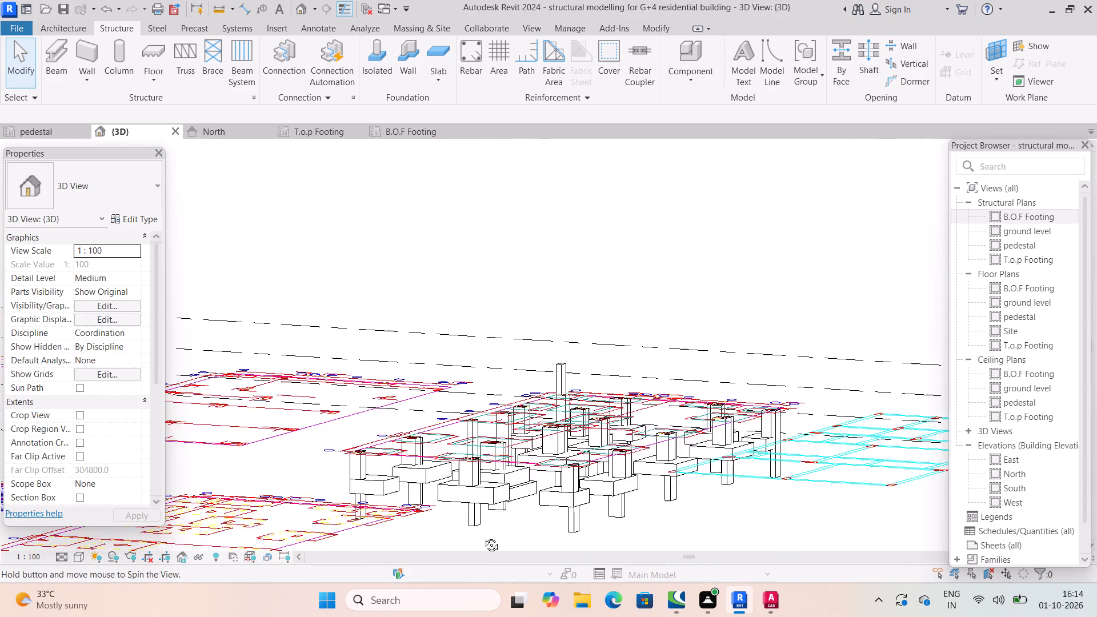
middle_click_drag(483, 536, 383, 519)
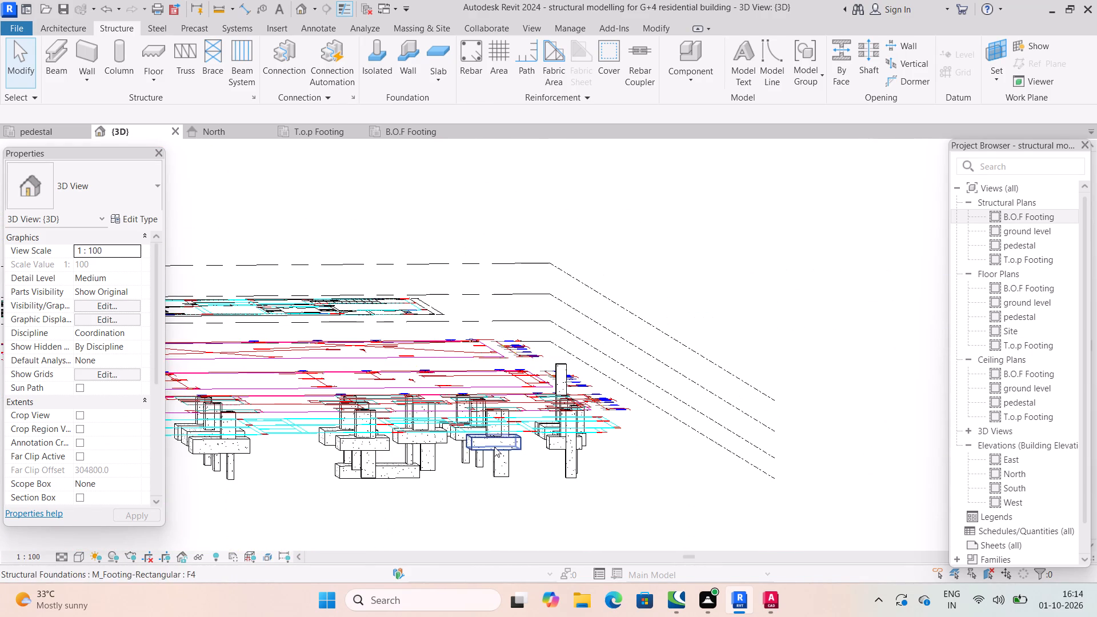
scroll(494, 447, "up", 1)
middle_click_drag(322, 484, 366, 475)
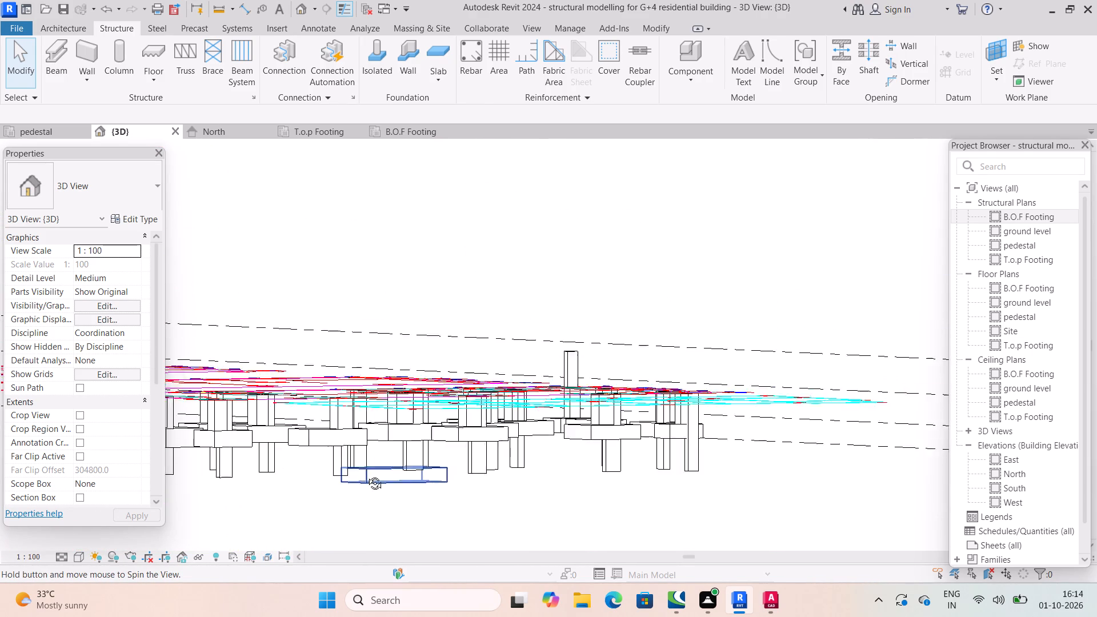
middle_click_drag(366, 475, 335, 478)
scroll(338, 480, "down", 4, "shift")
middle_click_drag(573, 516, 489, 518)
scroll(489, 518, "down", 3, "shift")
middle_click_drag(488, 509, 832, 416)
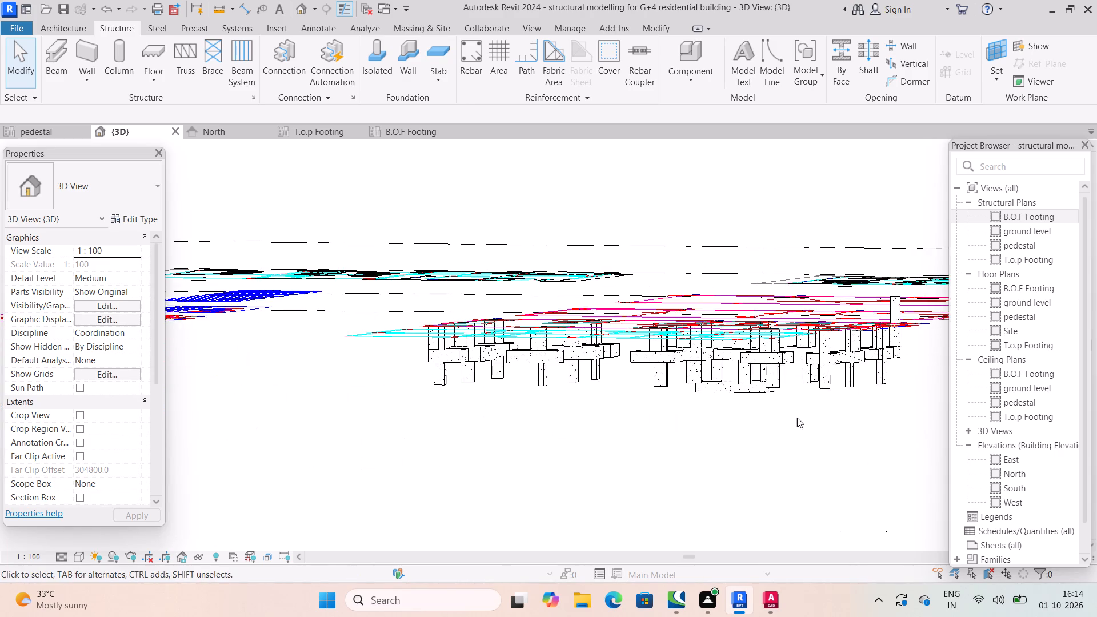
scroll(779, 419, "down", 3)
middle_click_drag(656, 436, 667, 456, "shift")
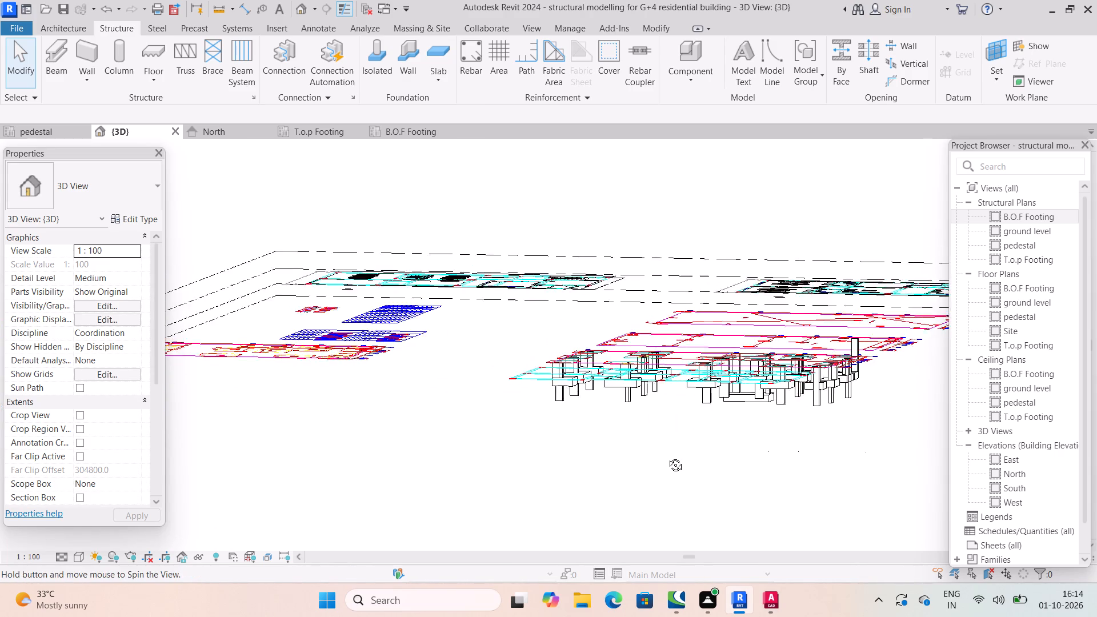
middle_click_drag(667, 456, 686, 463, "shift")
middle_click_drag(853, 479, 853, 467)
scroll(853, 479, "up", 1, "shift")
Select only the structural columns over all the footings and set their top level to ground level, checking in the North elevation.
left_click_drag(898, 439, 561, 304)
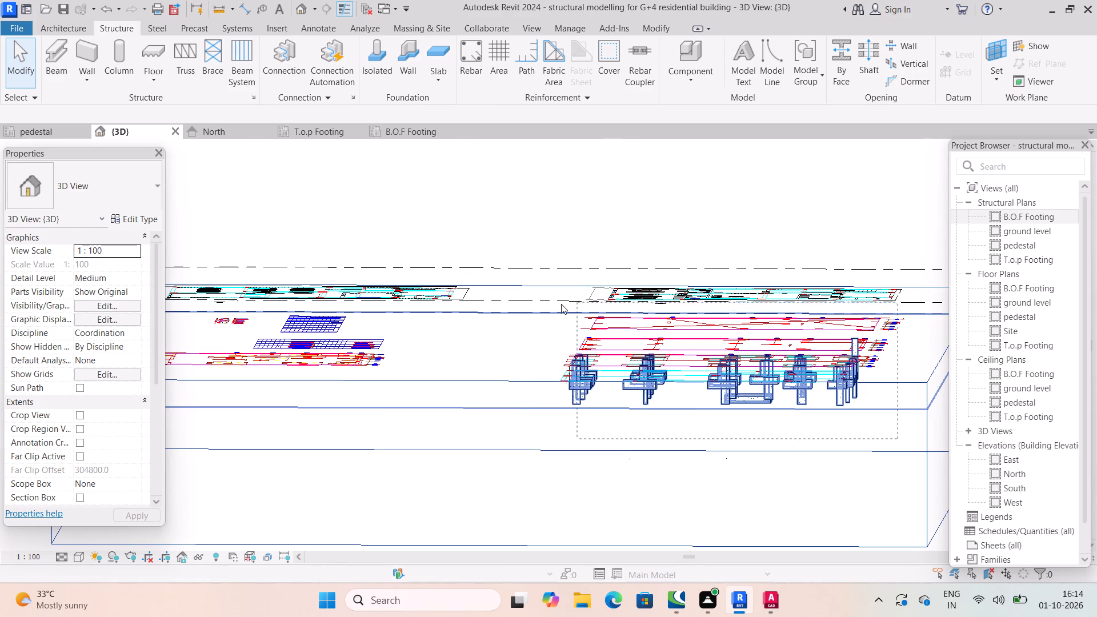
left_click_drag(561, 304, 521, 308)
left_click(608, 55)
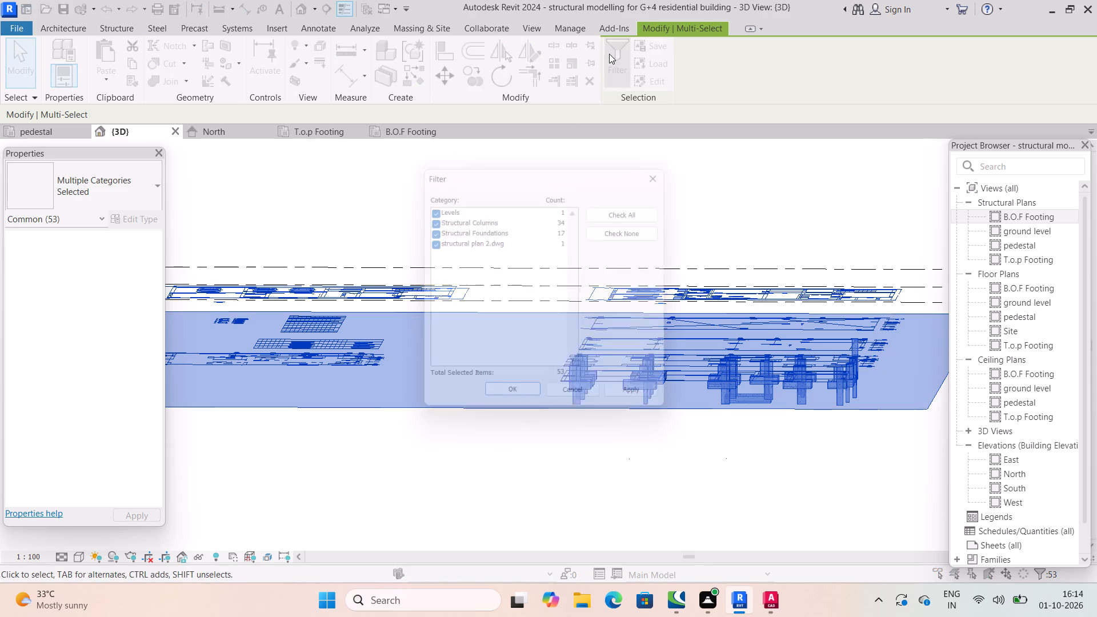
left_click(633, 228)
left_click(430, 218)
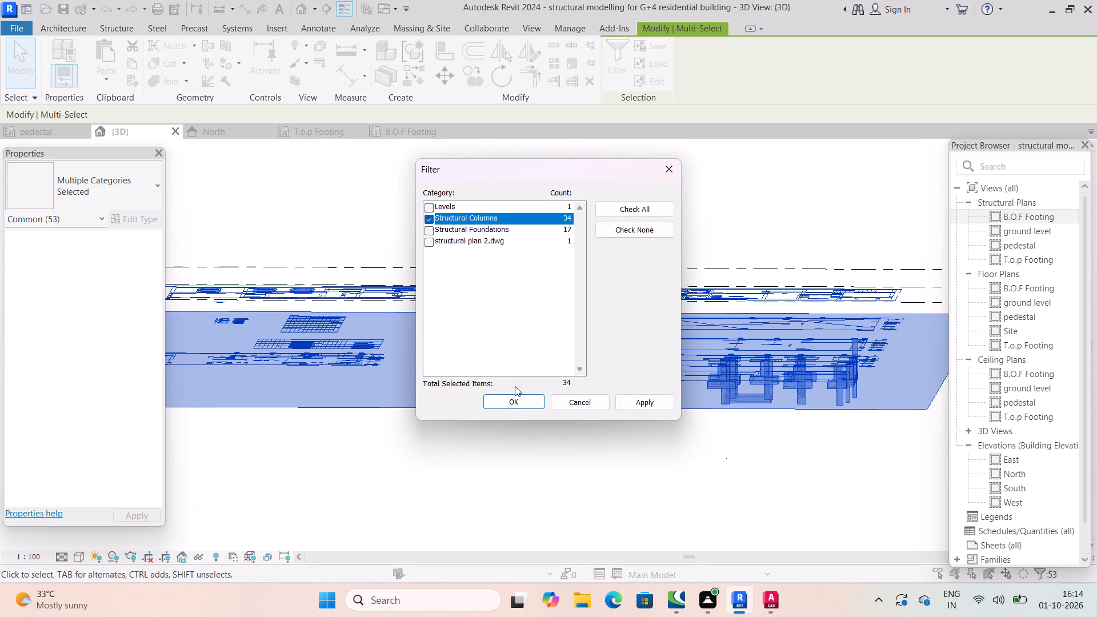
left_click(638, 397)
left_click(511, 404)
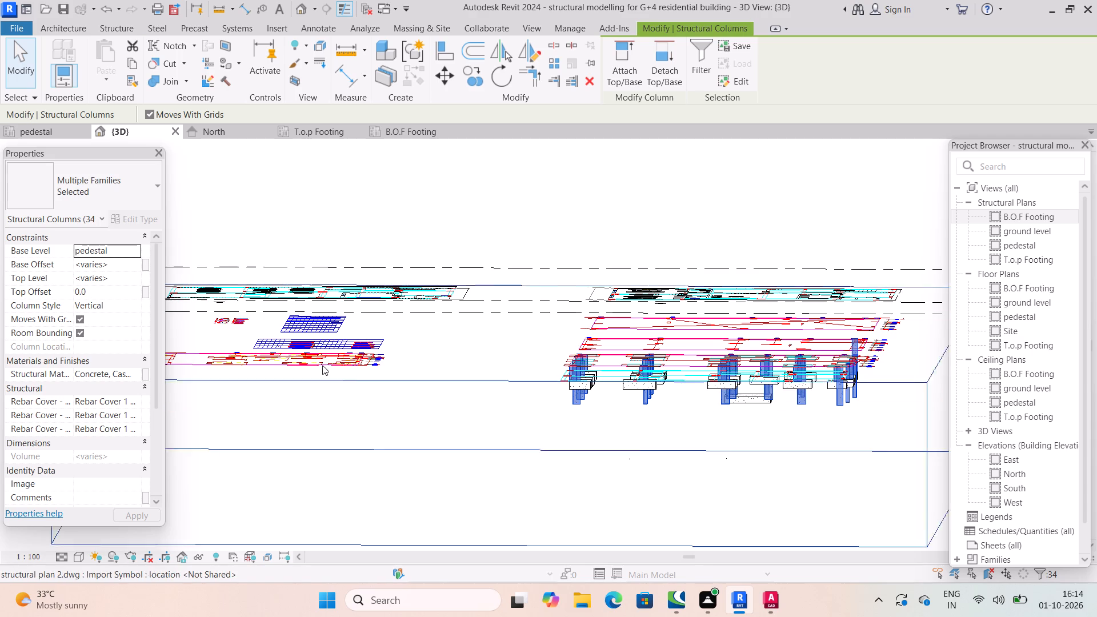
scroll(398, 390, "down", 3)
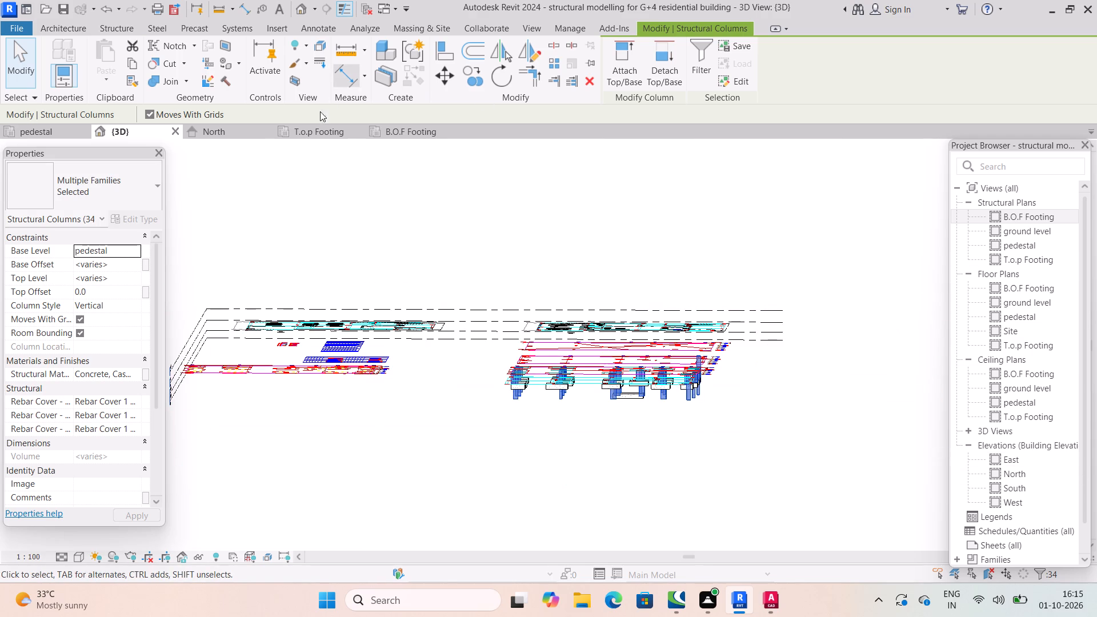
left_click(221, 132)
middle_click_drag(632, 372, 614, 370)
scroll(632, 372, "down", 1)
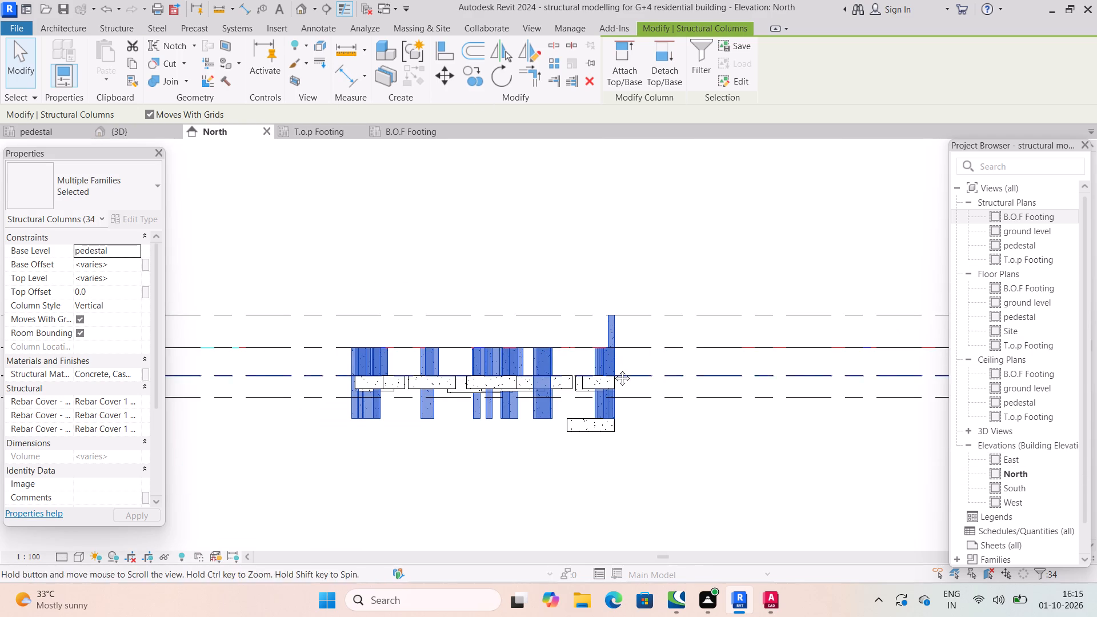
scroll(614, 370, "down", 2)
middle_click_drag(614, 370, 387, 327)
scroll(814, 310, "down", 1)
middle_click_drag(642, 318, 421, 315)
scroll(452, 315, "down", 3)
scroll(852, 311, "up", 3)
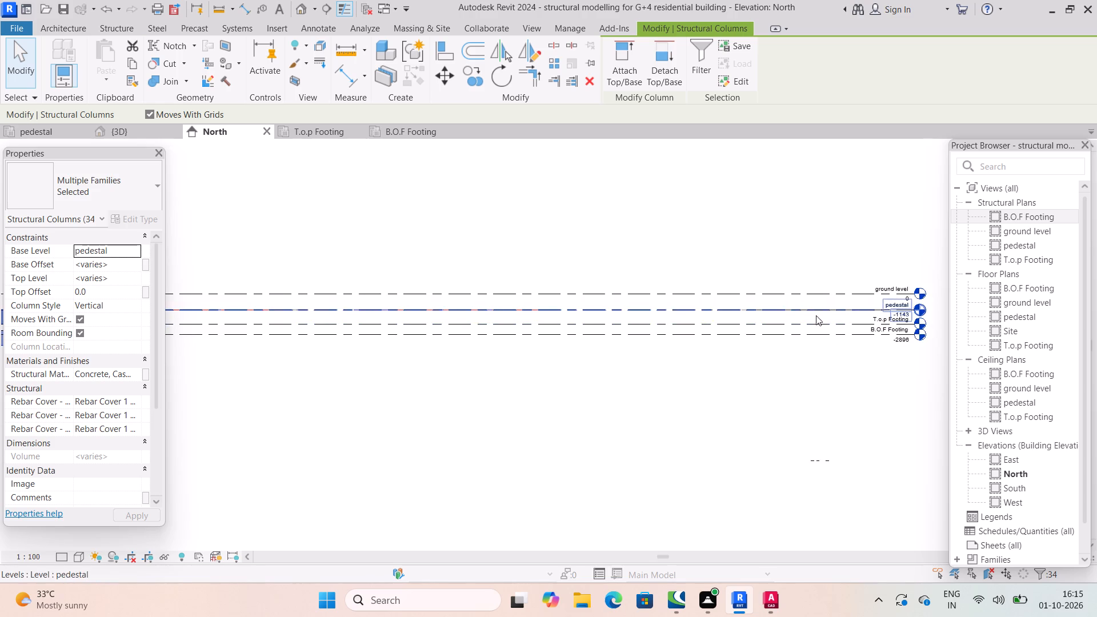
middle_click_drag(534, 321, 930, 302)
scroll(217, 251, "up", 2)
scroll(89, 284, "up", 3)
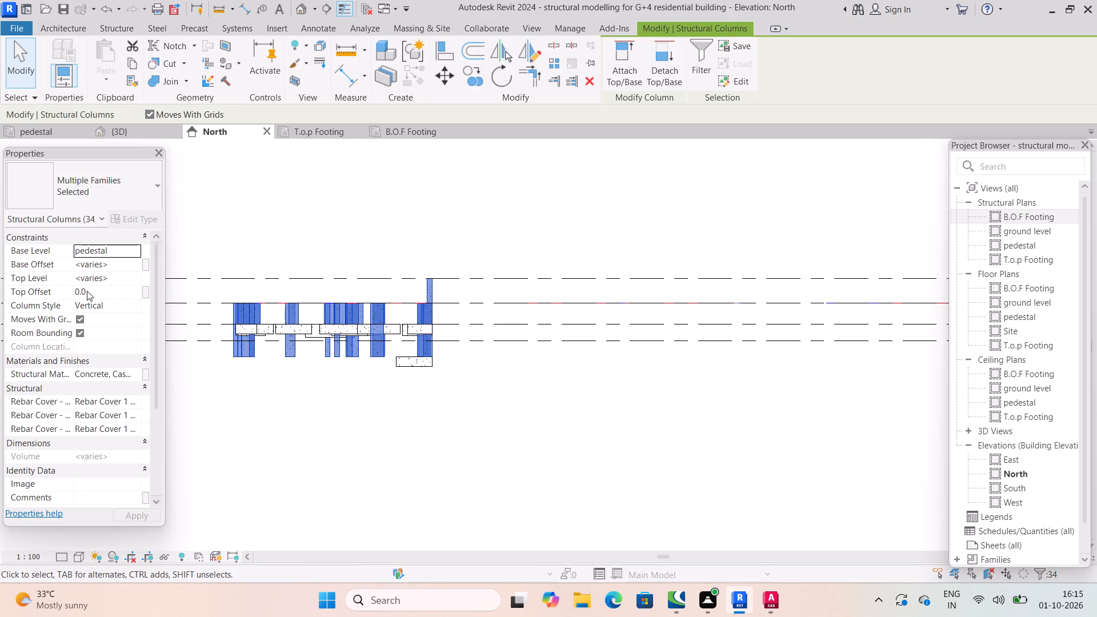
left_click(121, 278)
left_click(132, 276)
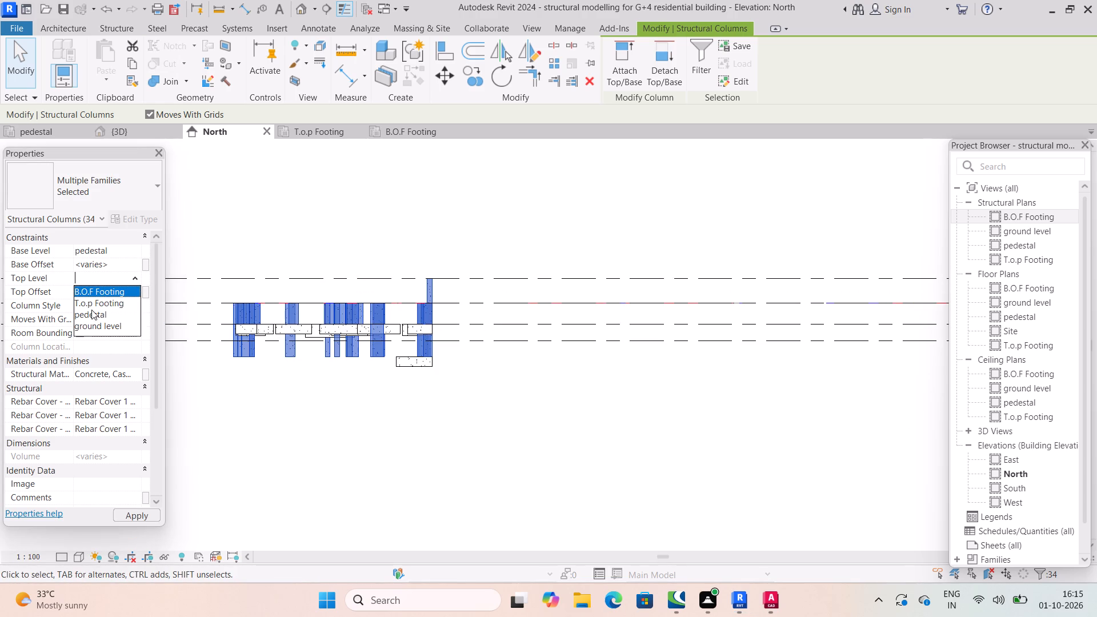
left_click(107, 326)
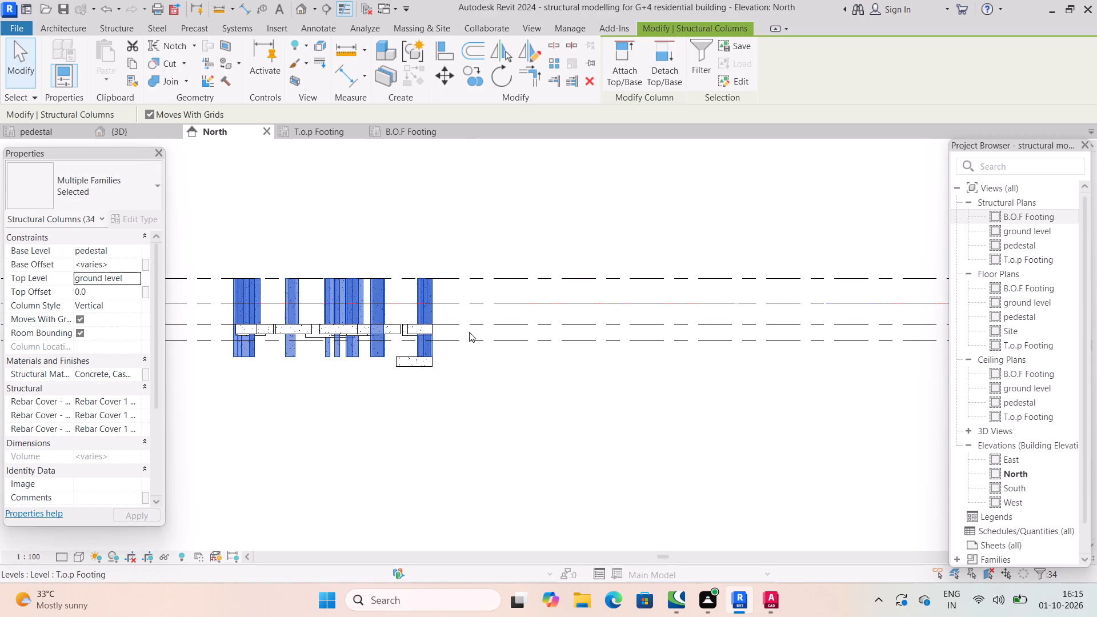
middle_click_drag(712, 347, 658, 358)
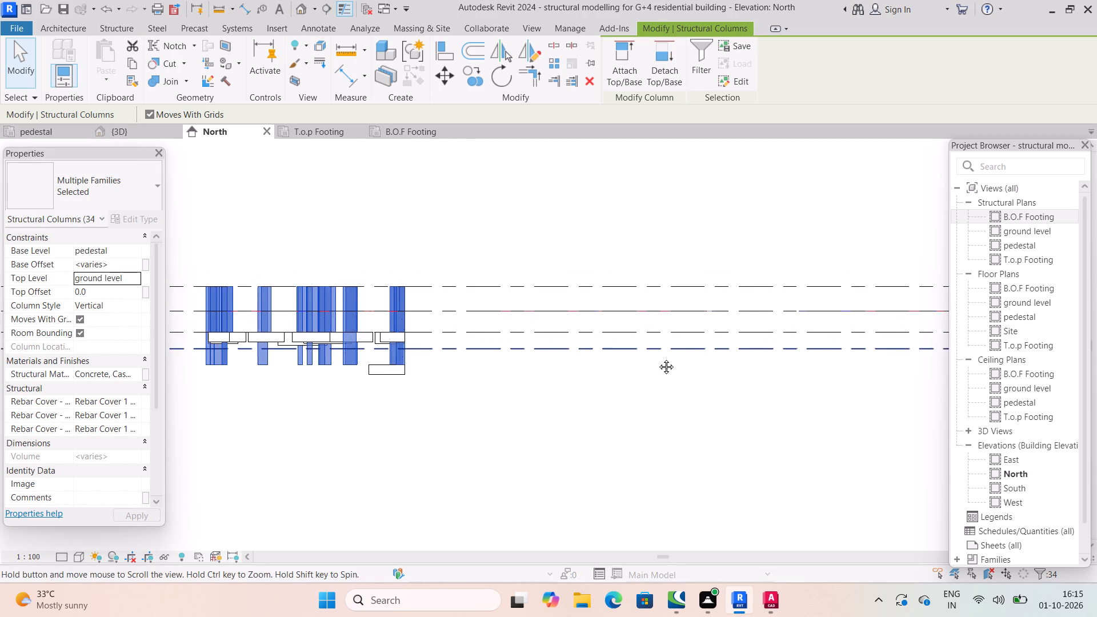
Undo the last top-level change on the selected structural columns.
middle_click_drag(658, 358, 682, 364)
scroll(669, 365, "down", 1)
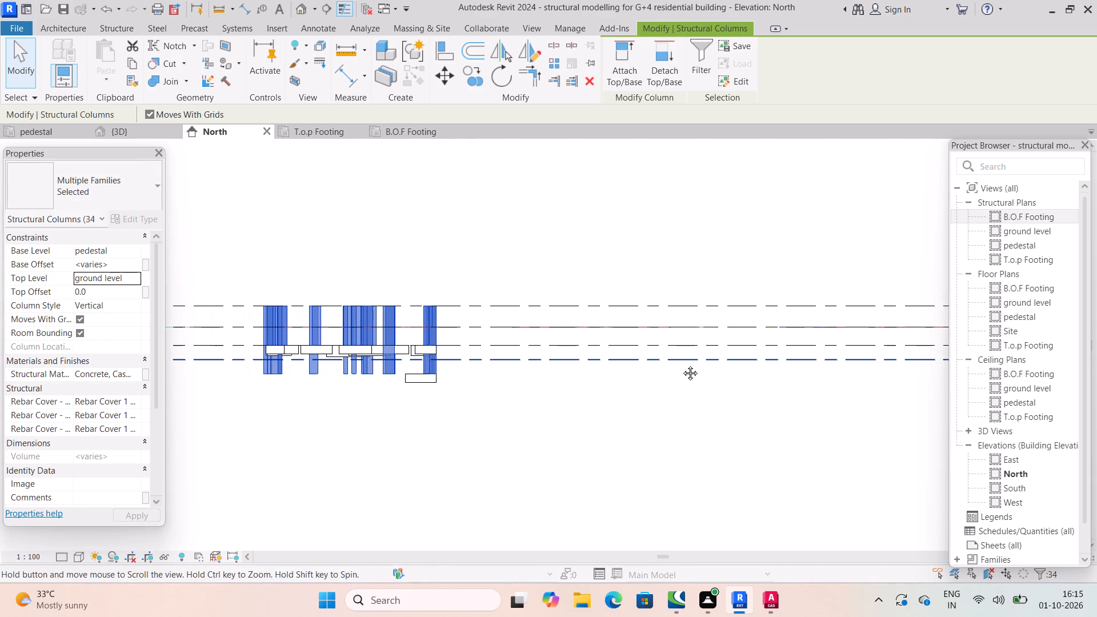
middle_click_drag(682, 364, 683, 364)
key("ctrl+z")
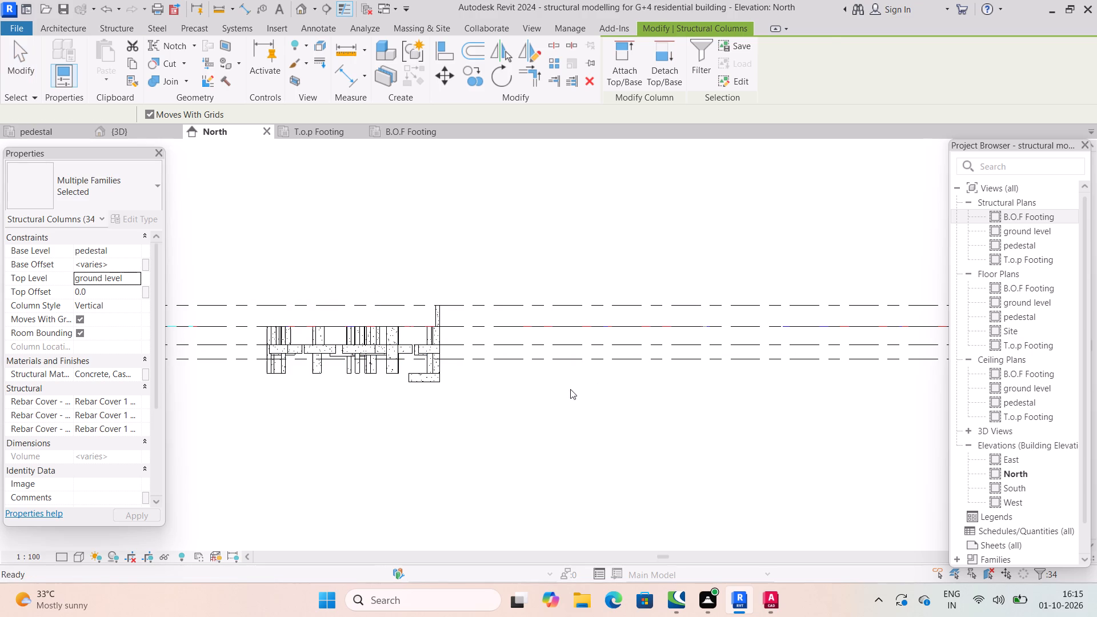
Examine the lowest footing, LP1, and the columns above it against the level lines in the North elevation.
scroll(449, 318, "up", 3)
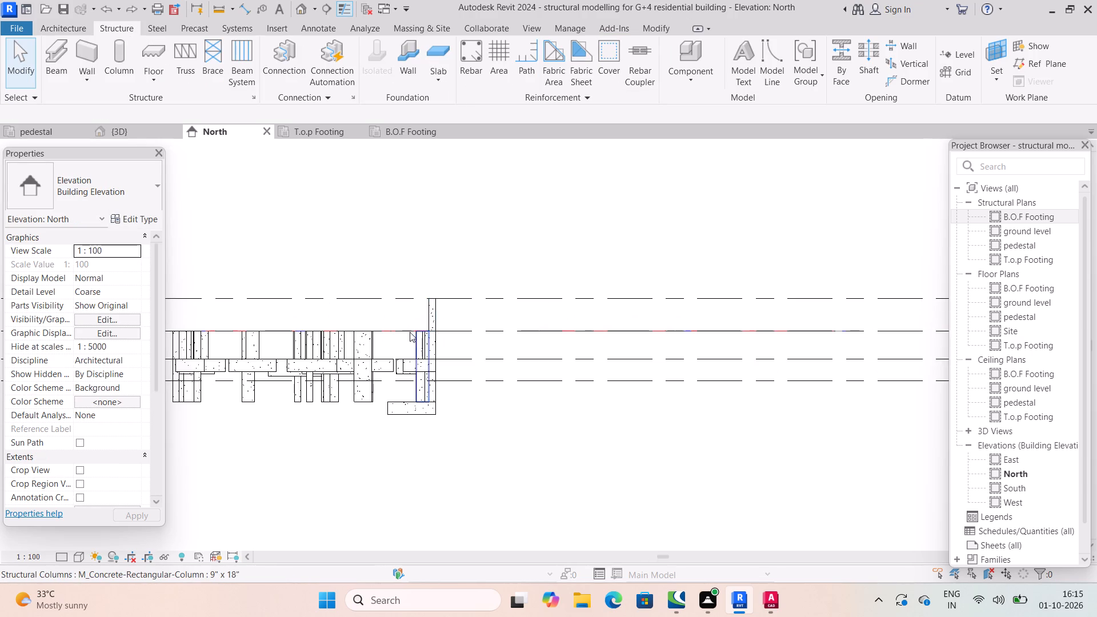
scroll(409, 332, "up", 2)
scroll(406, 334, "down", 3)
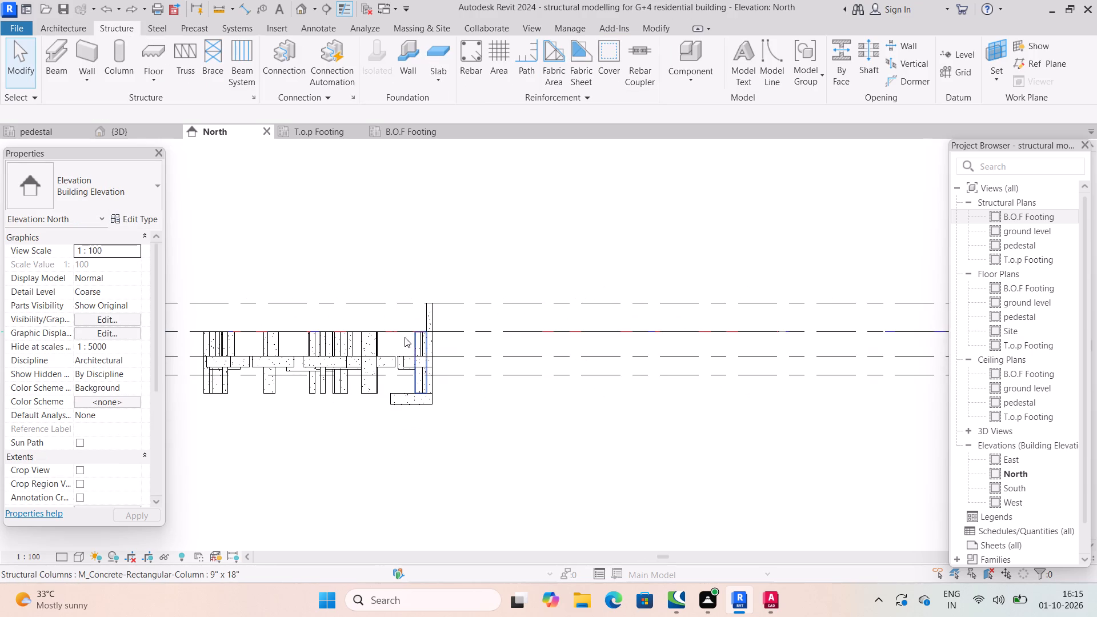
scroll(273, 326, "up", 2)
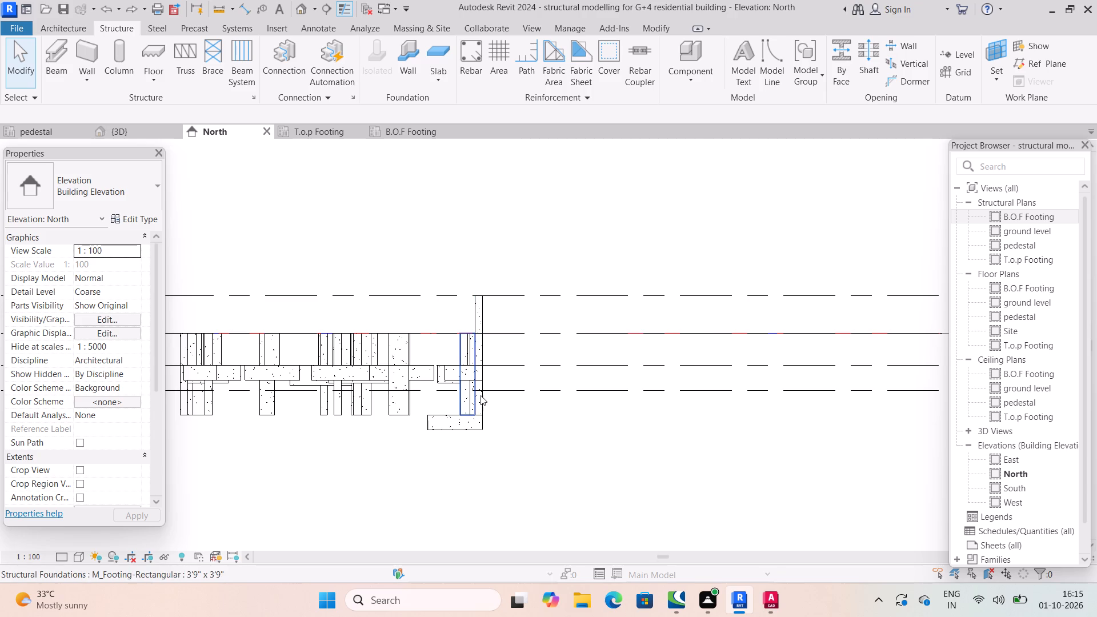
left_click(466, 424)
middle_click_drag(497, 430, 484, 458, "shift")
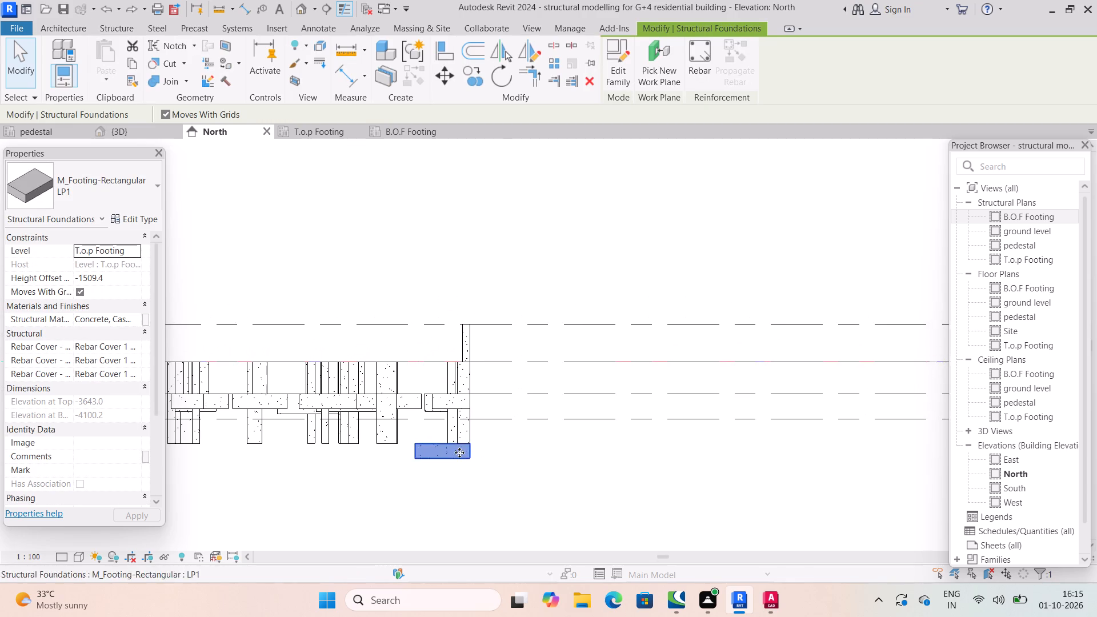
scroll(437, 437, "up", 3)
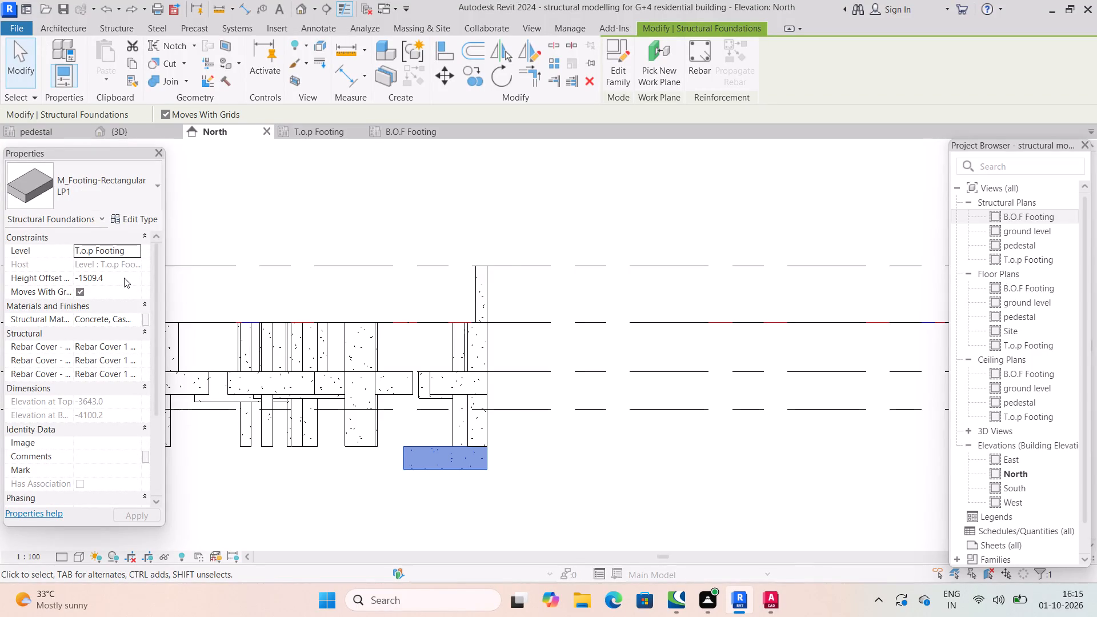
scroll(777, 283, "down", 4)
middle_click_drag(727, 324, 482, 262)
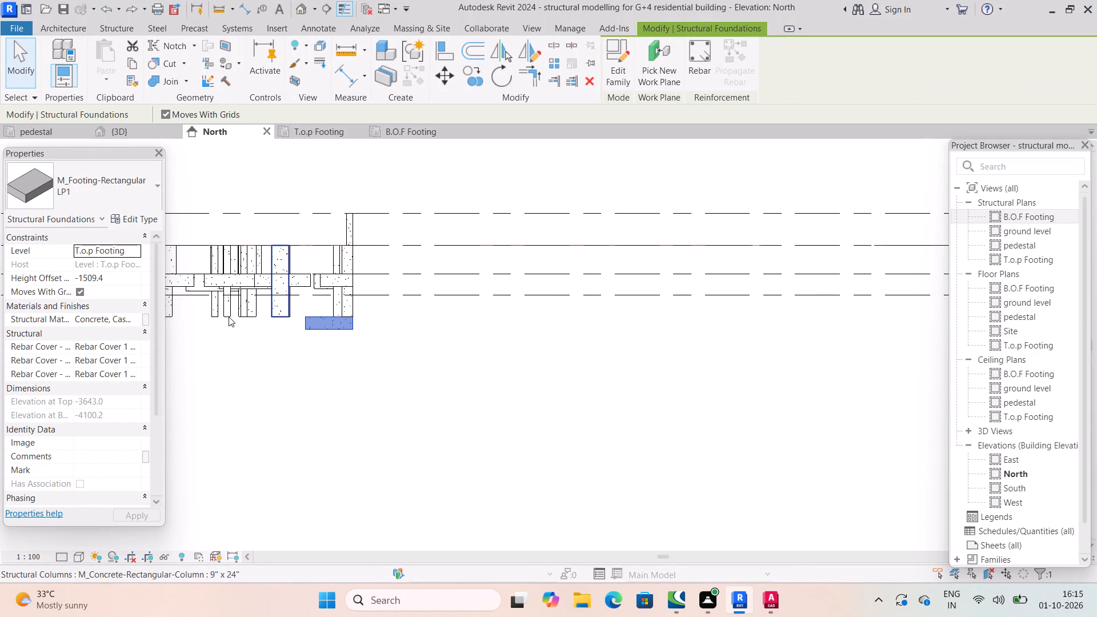
scroll(91, 286, "up", 3)
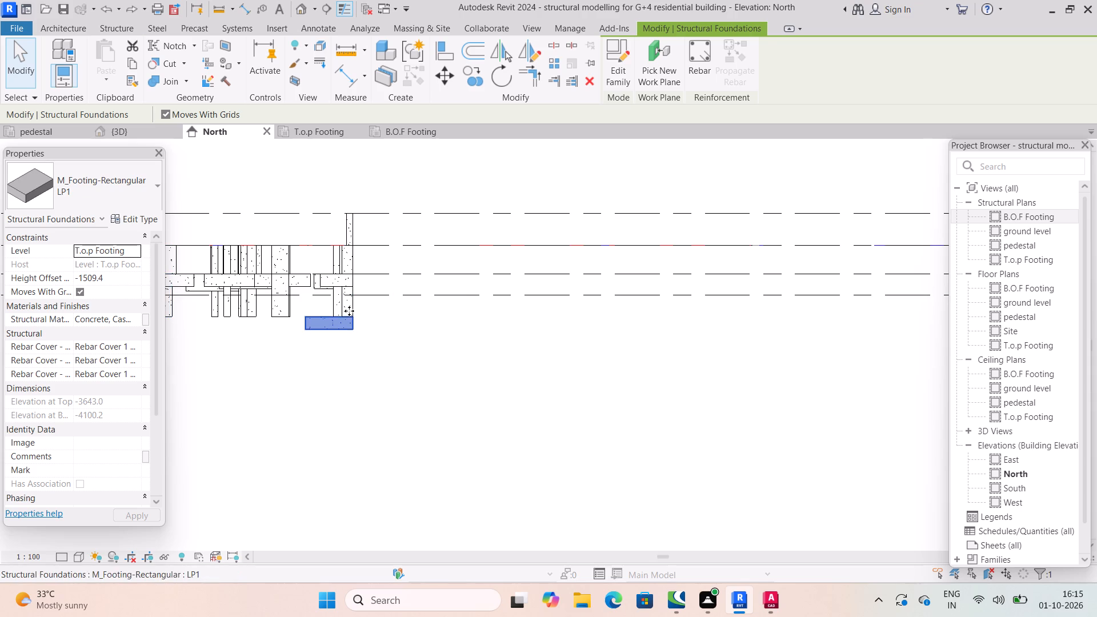
scroll(349, 310, "up", 3)
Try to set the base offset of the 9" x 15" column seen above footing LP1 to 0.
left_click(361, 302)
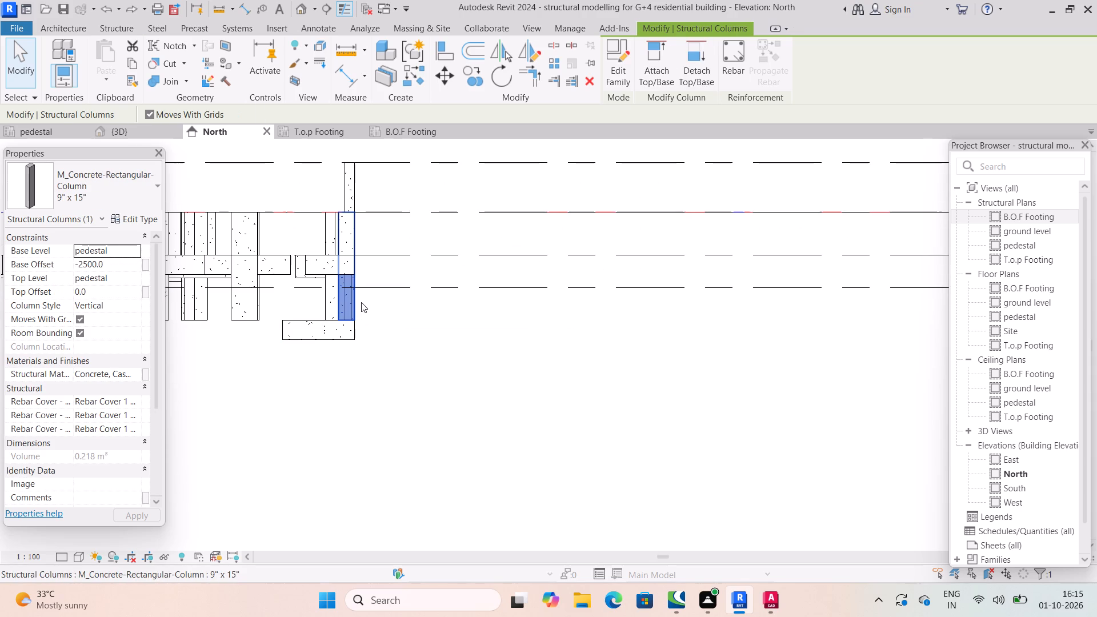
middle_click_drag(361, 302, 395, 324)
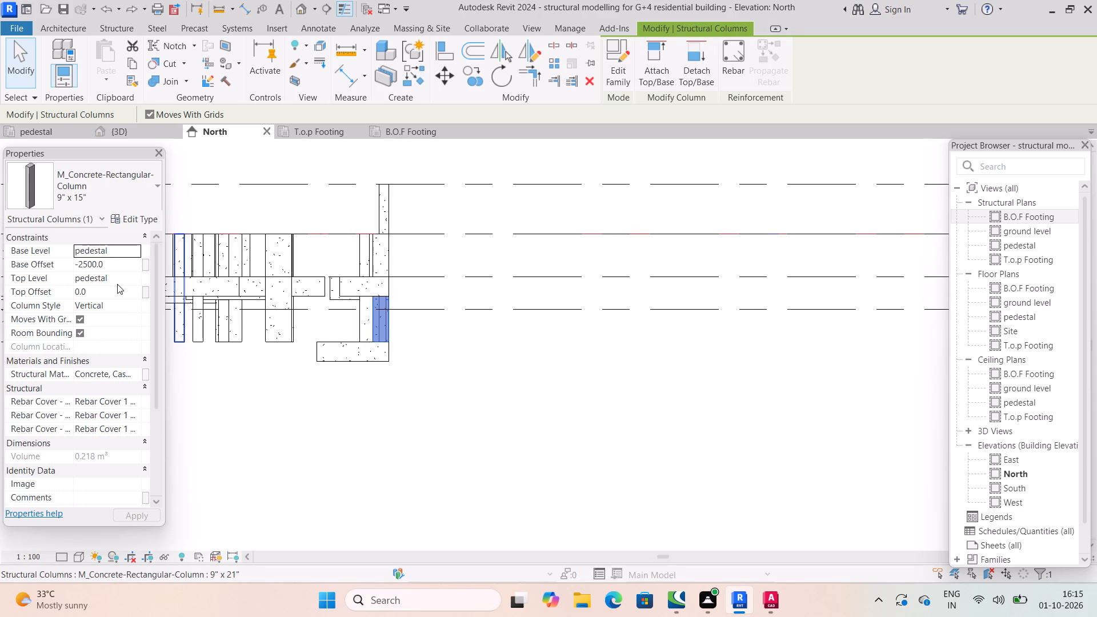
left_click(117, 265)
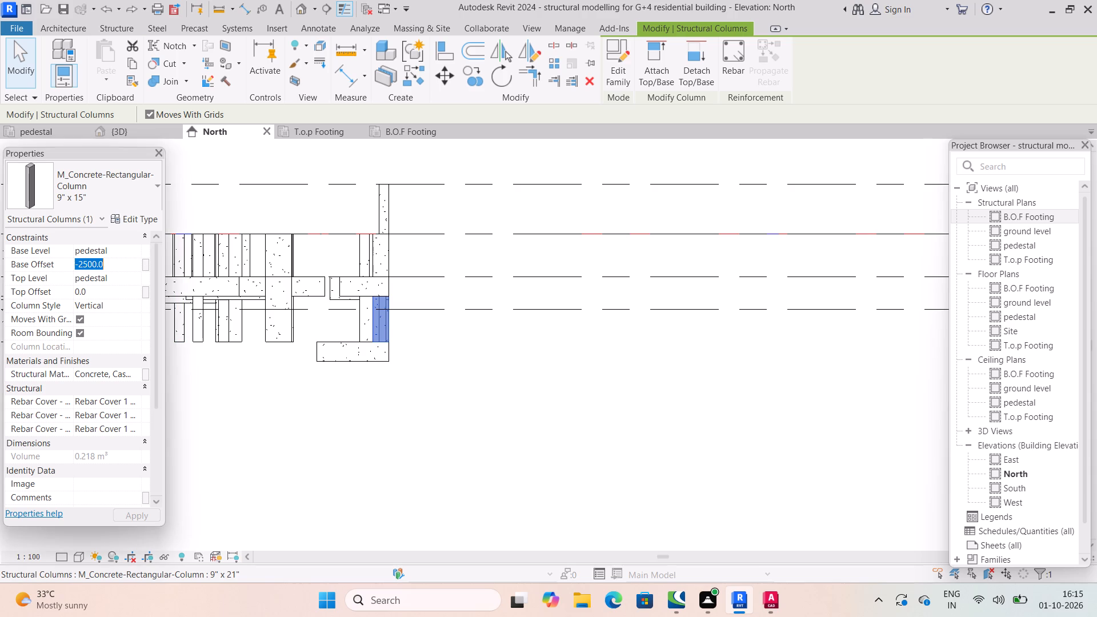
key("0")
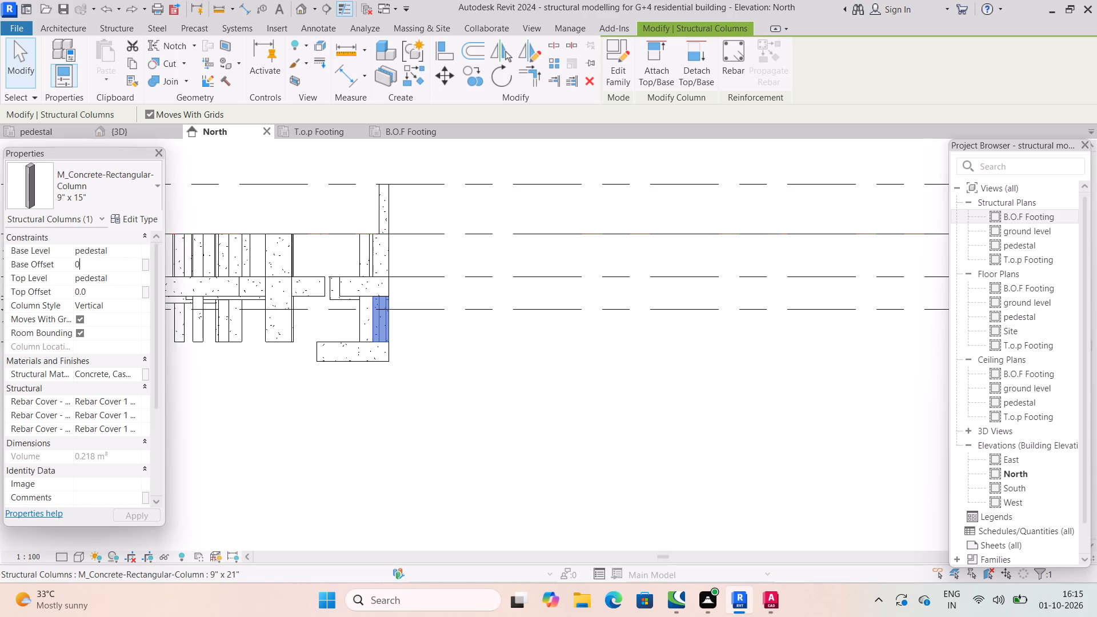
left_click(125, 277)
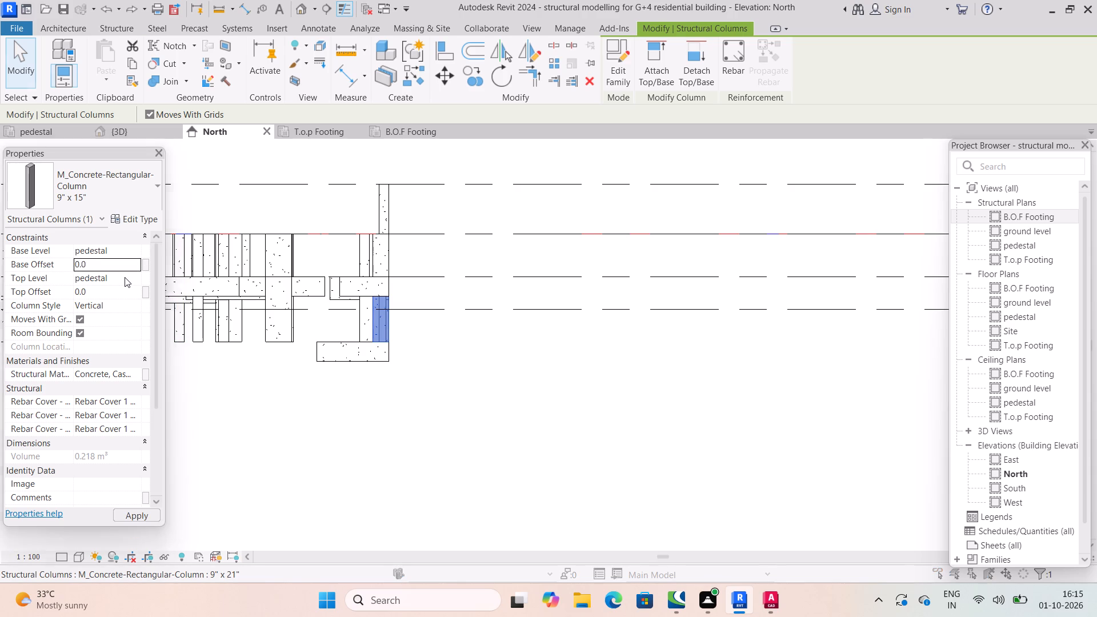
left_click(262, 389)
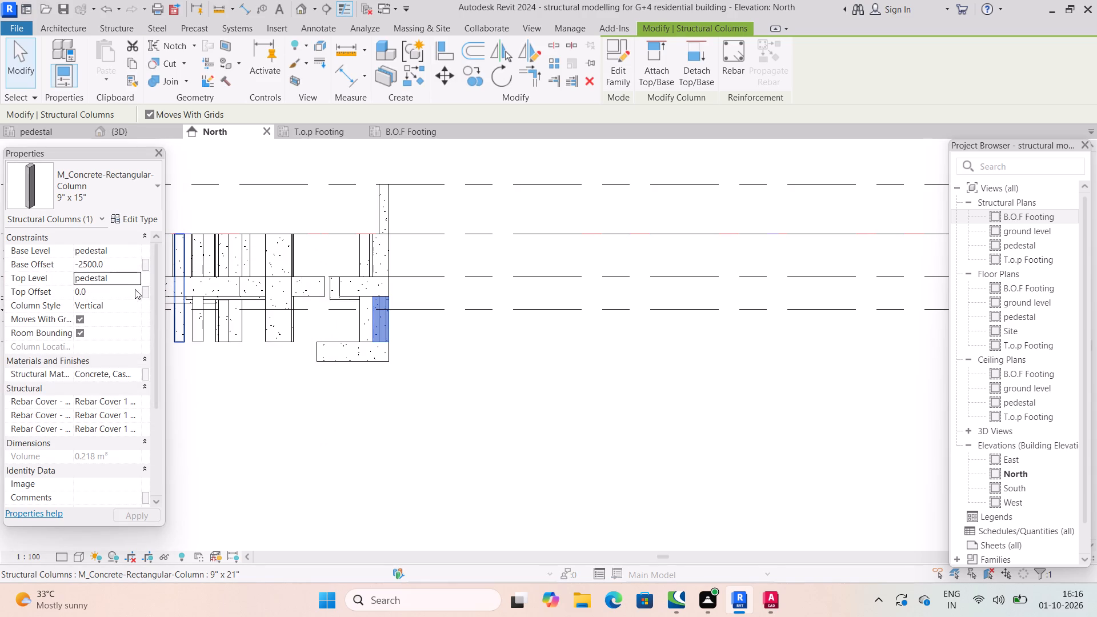
Set the same 9" x 15" column's top level to ground level.
left_click(141, 275)
left_click(133, 278)
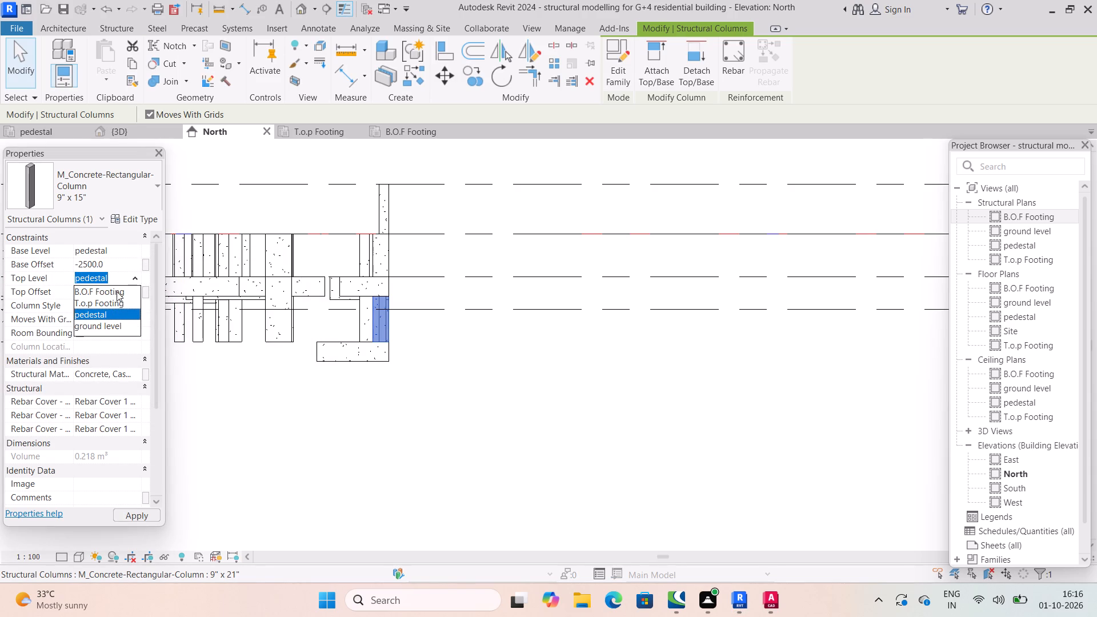
left_click(117, 331)
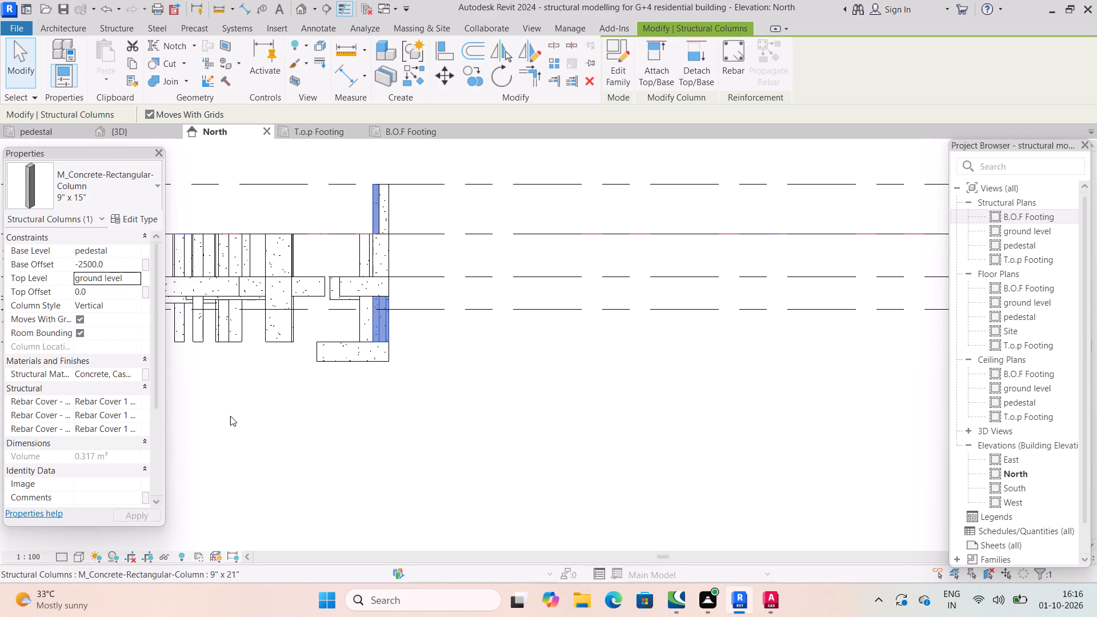
left_click(230, 414)
Reselect the 9" x 15" column, check its location in the 3D view, and set its base offset to 0.
left_click(385, 321)
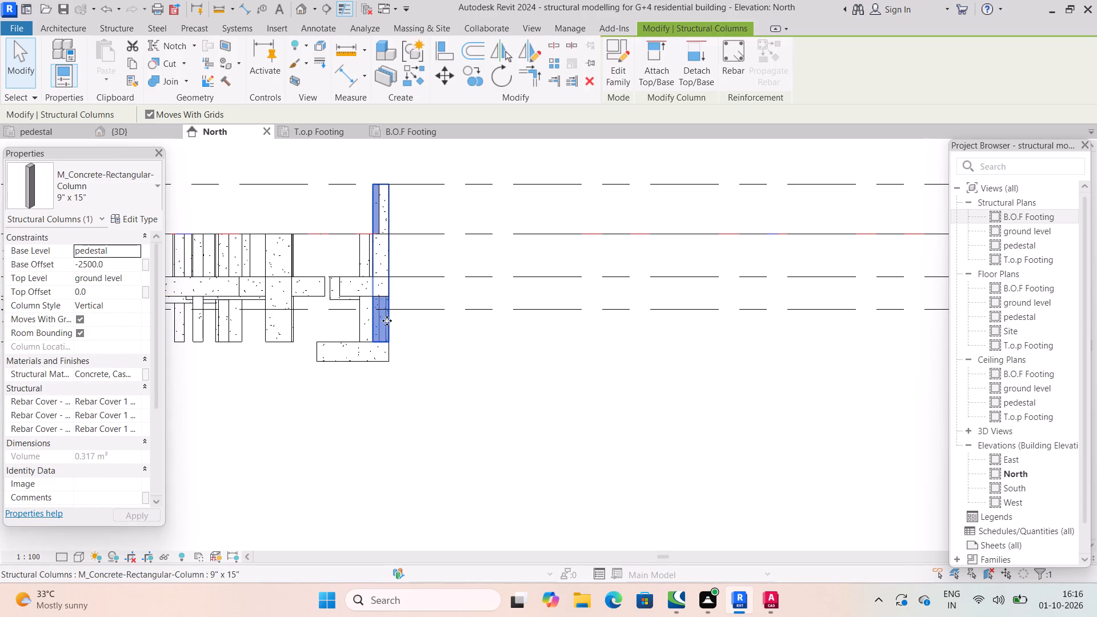
scroll(403, 321, "up", 3)
scroll(403, 321, "down", 4)
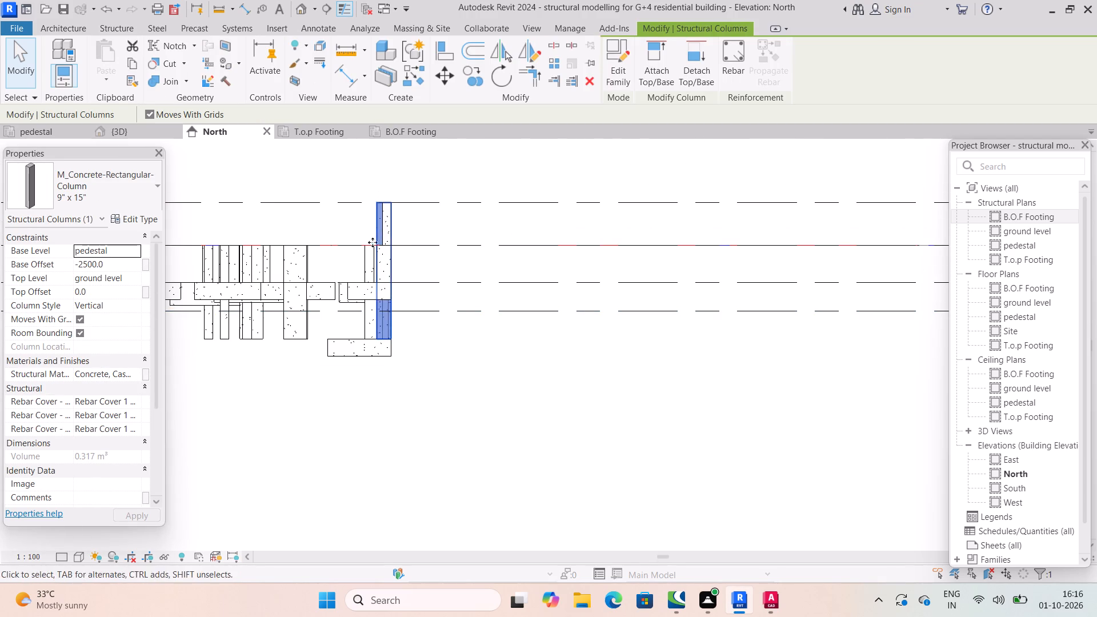
left_click(120, 135)
scroll(624, 378, "up", 4)
scroll(707, 350, "up", 2)
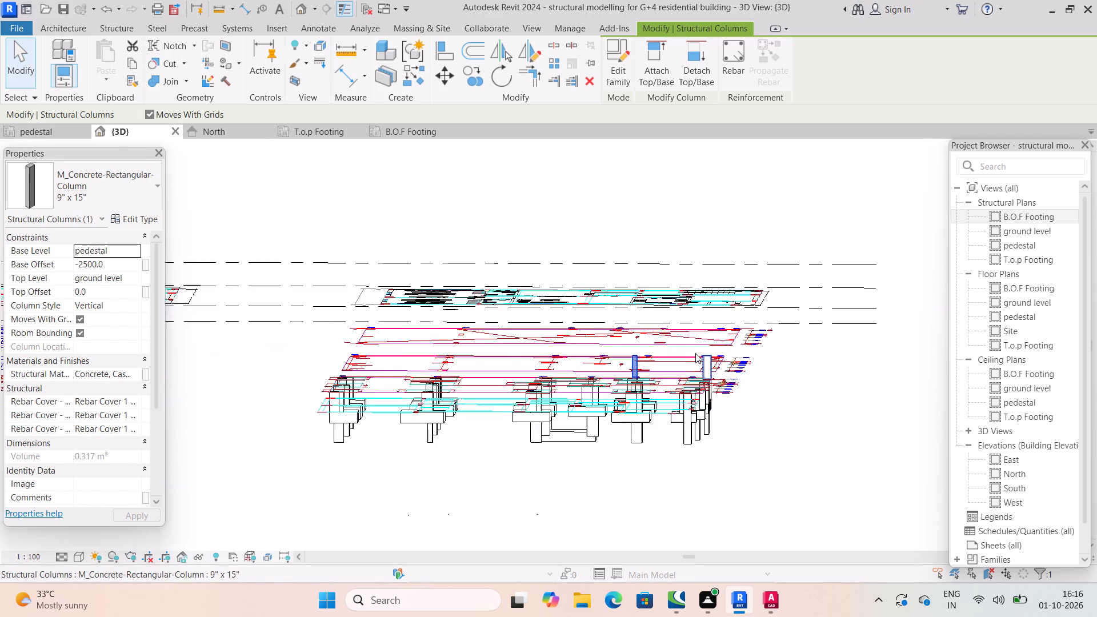
scroll(695, 353, "up", 7)
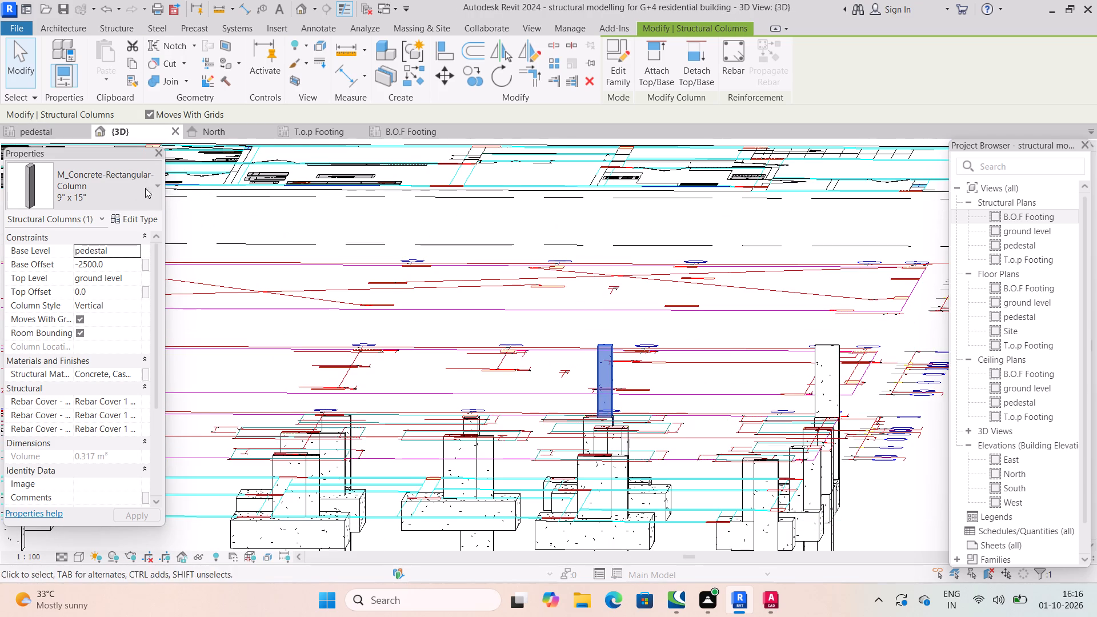
left_click(239, 134)
scroll(375, 316, "up", 1)
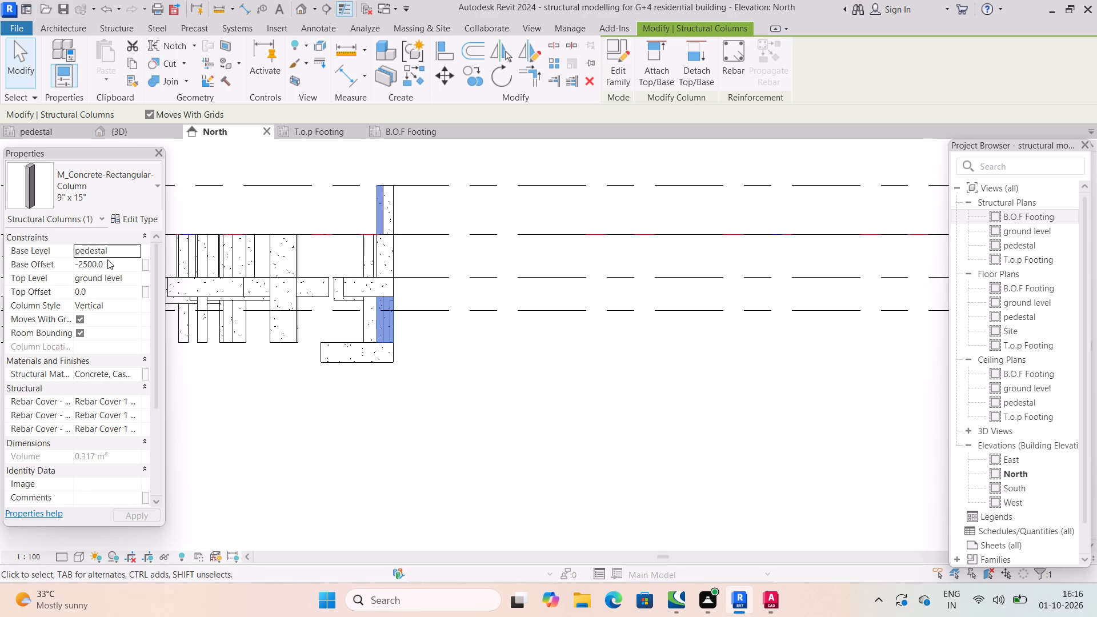
left_click(111, 261)
key("0")
key("Return")
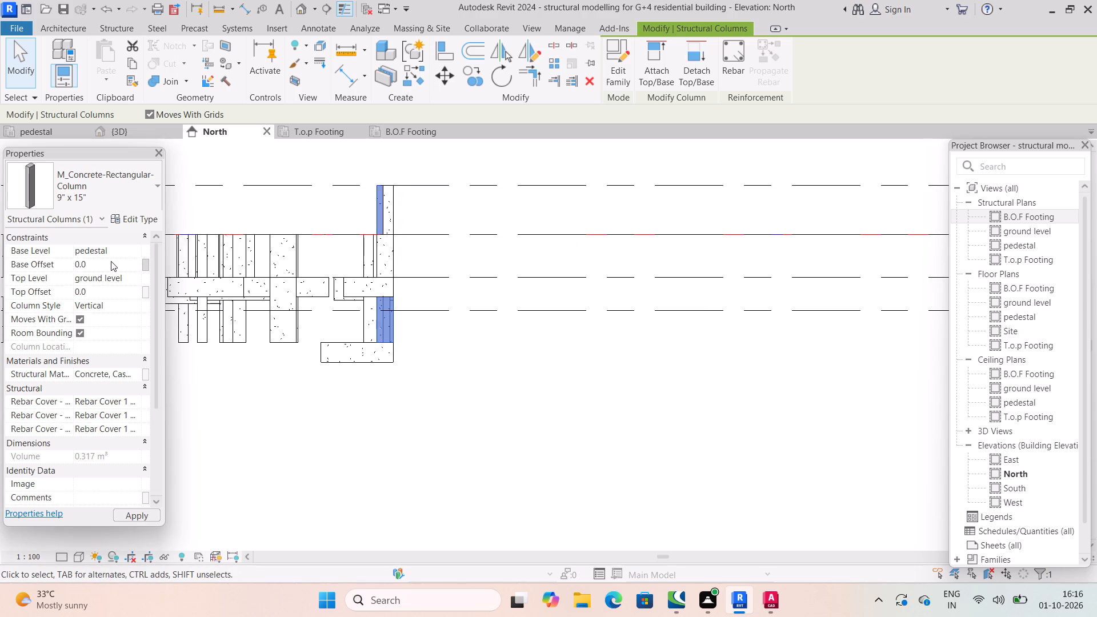
Select both 9" x 18" columns standing on footing LP1 in the 3D view and set their top level to ground level.
scroll(383, 332, "up", 2)
left_click(383, 332)
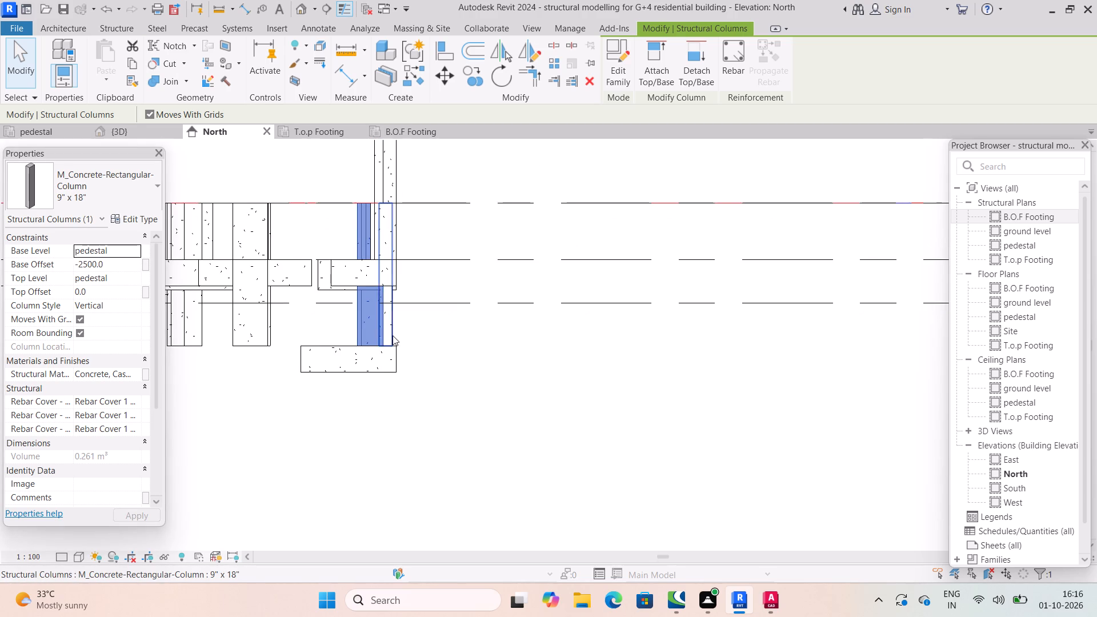
scroll(406, 357, "down", 2)
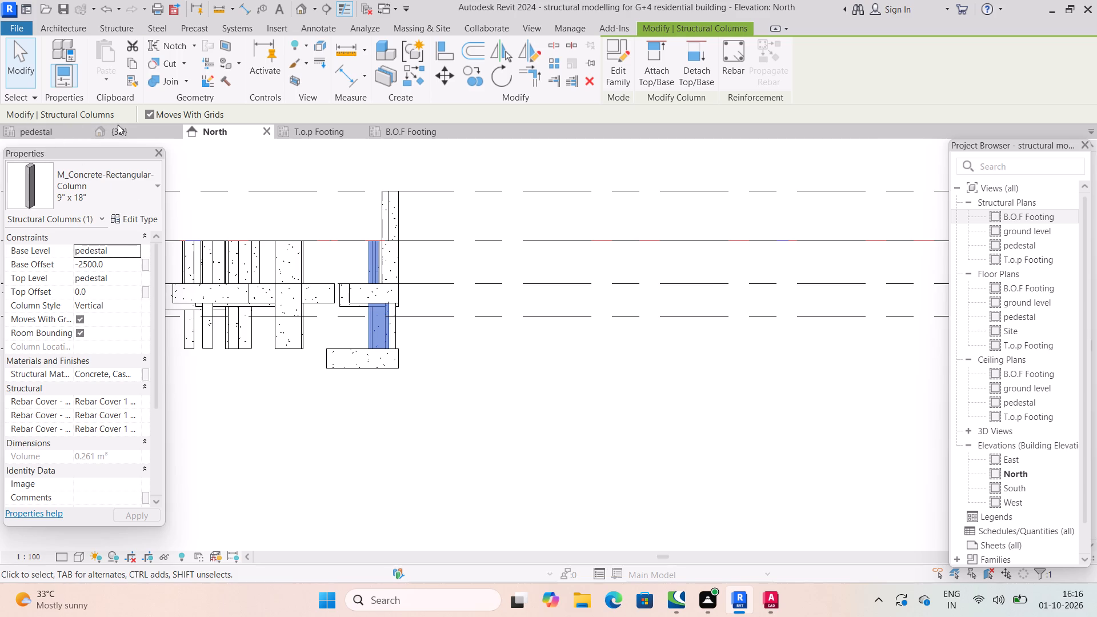
left_click(129, 130)
middle_click_drag(549, 432, 437, 427, "shift")
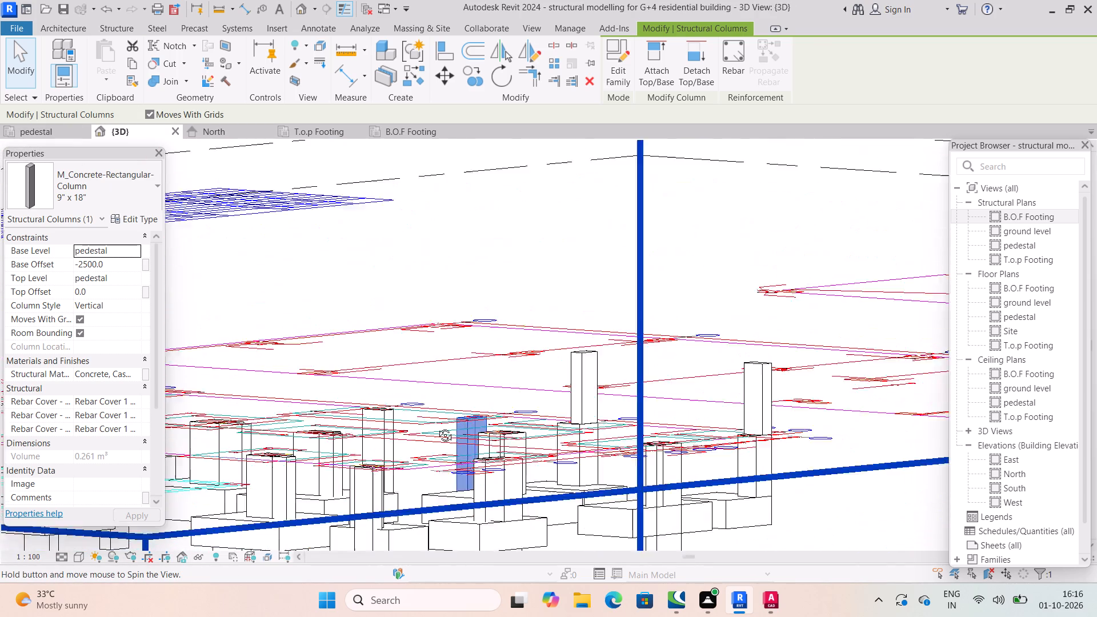
middle_click_drag(437, 427, 424, 395, "shift")
middle_click_drag(460, 470, 422, 297)
middle_click_drag(442, 403, 434, 439, "shift")
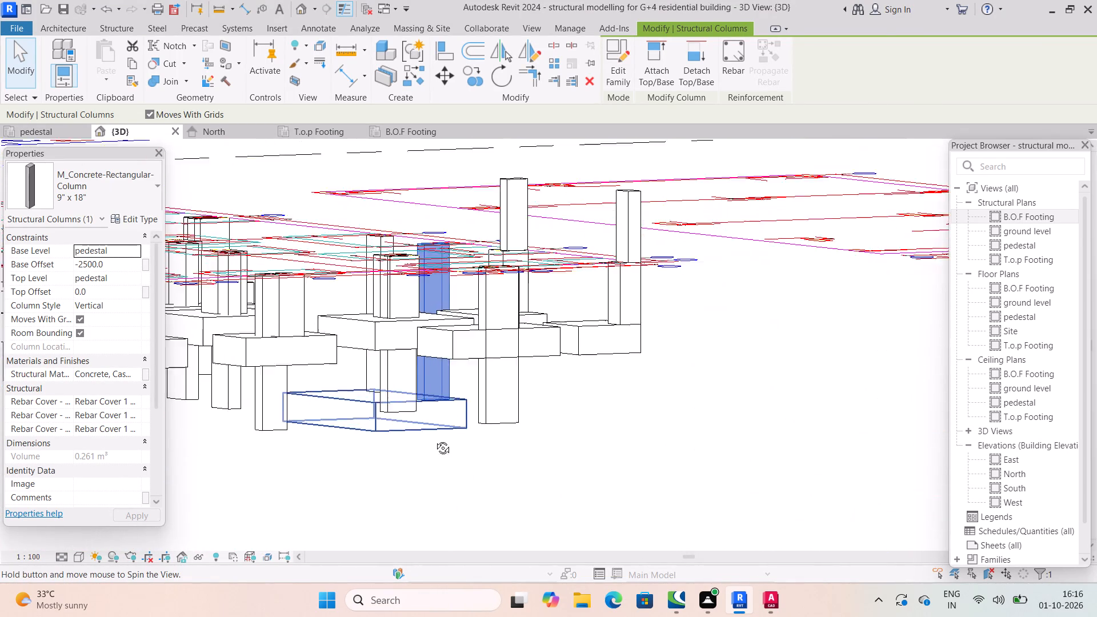
middle_click_drag(434, 439, 273, 435, "shift")
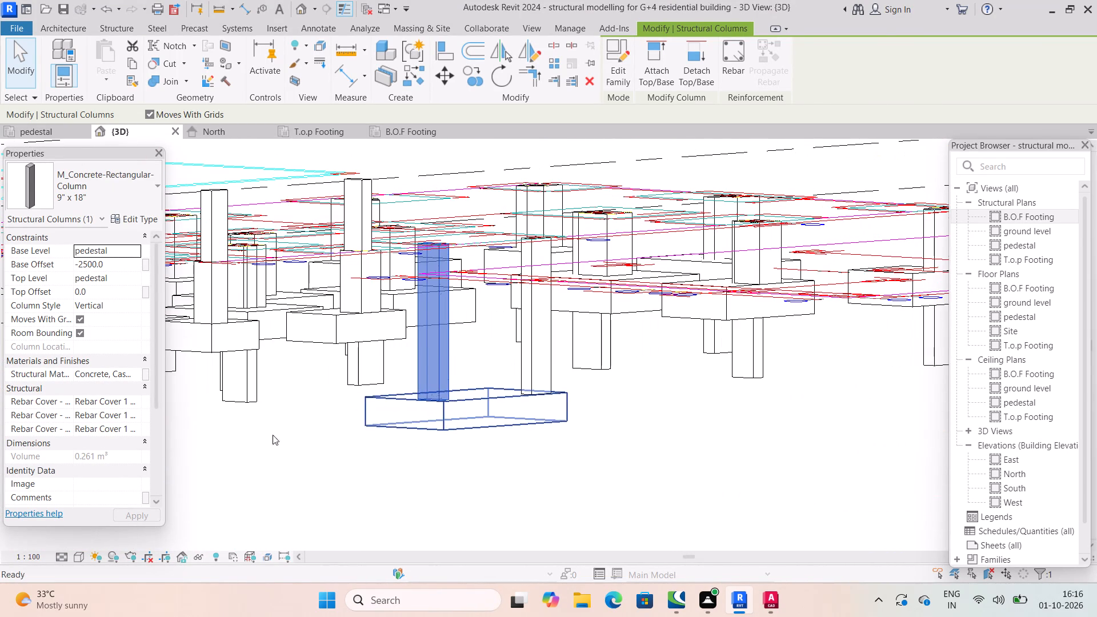
left_click(552, 349, "ctrl")
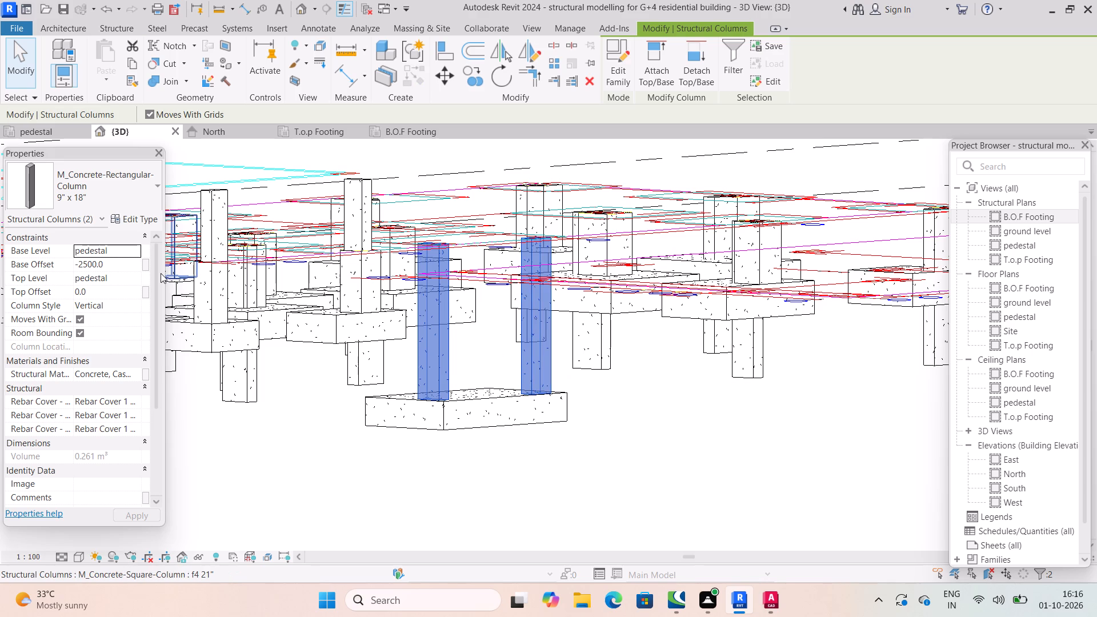
left_click(125, 276)
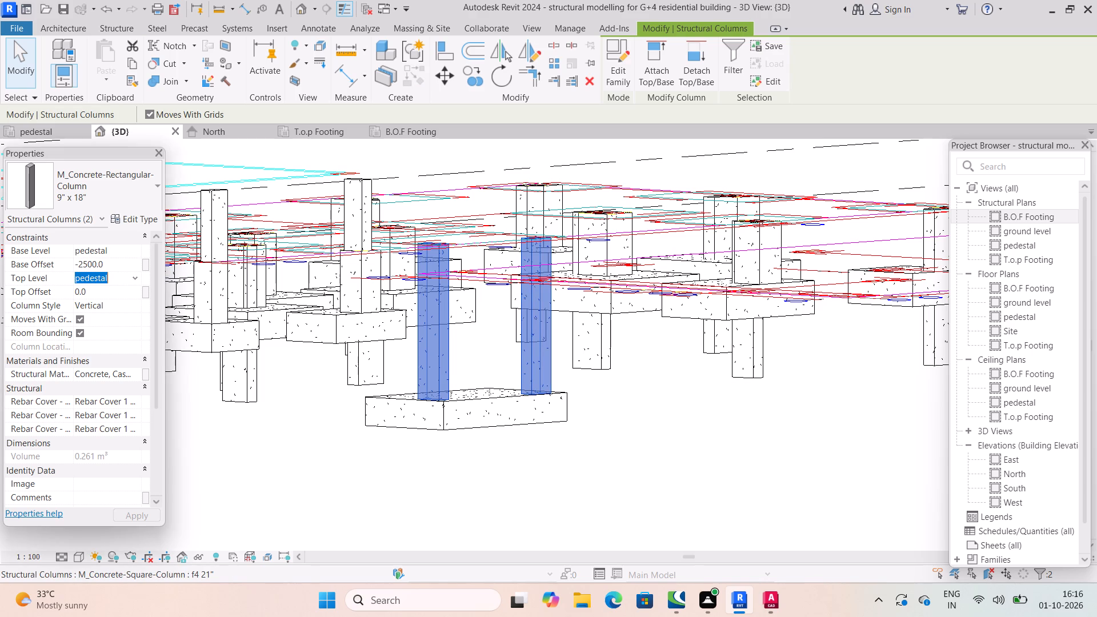
left_click(133, 281)
left_click(106, 327)
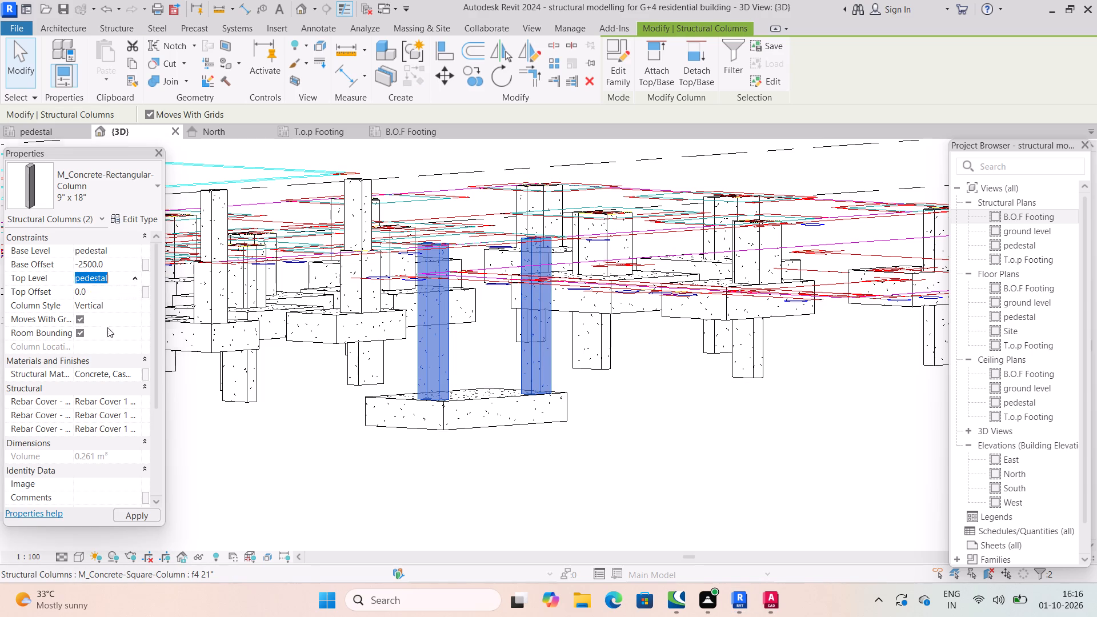
left_click(135, 274)
left_click(127, 262)
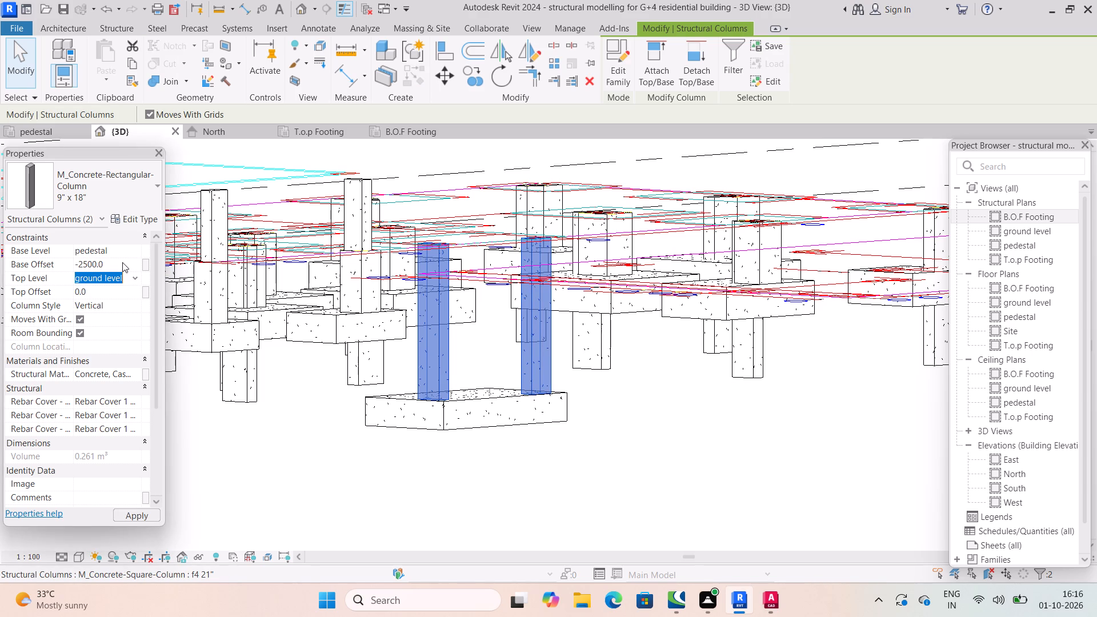
Set the base offset of the two 9" x 18" columns on footing LP1 to 0.
left_click(120, 263)
key("0")
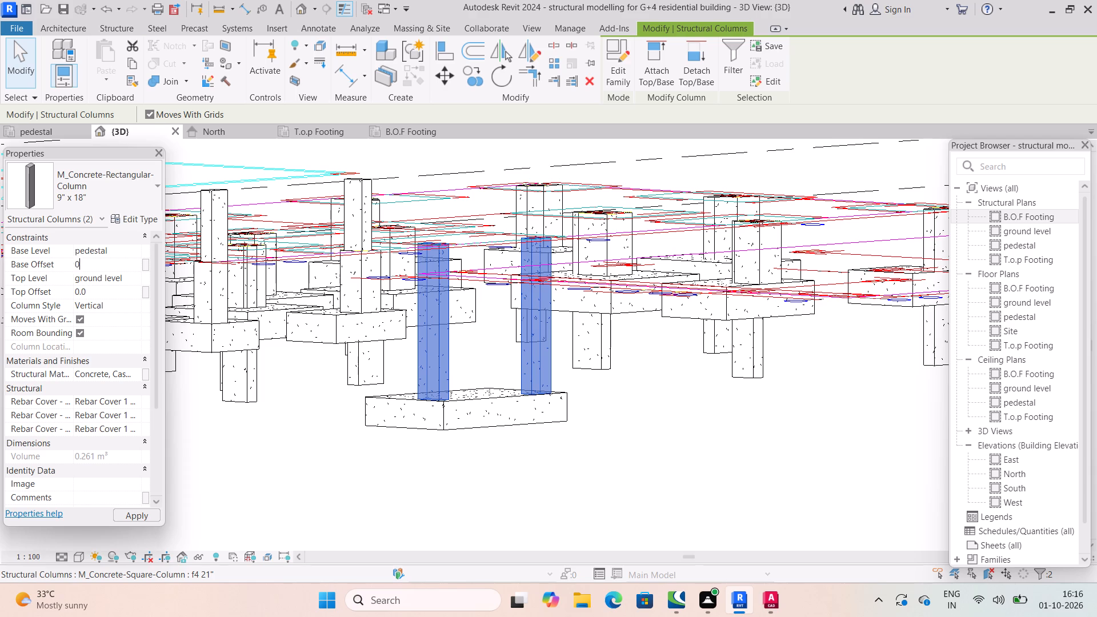
key("Return")
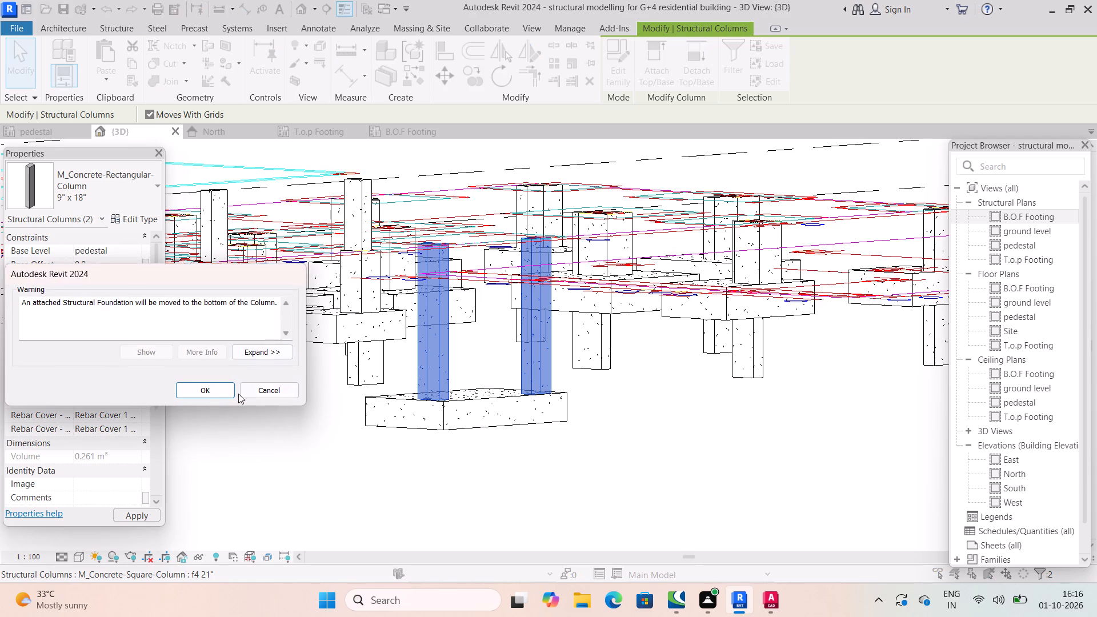
left_click(207, 388)
middle_click_drag(537, 400, 531, 415)
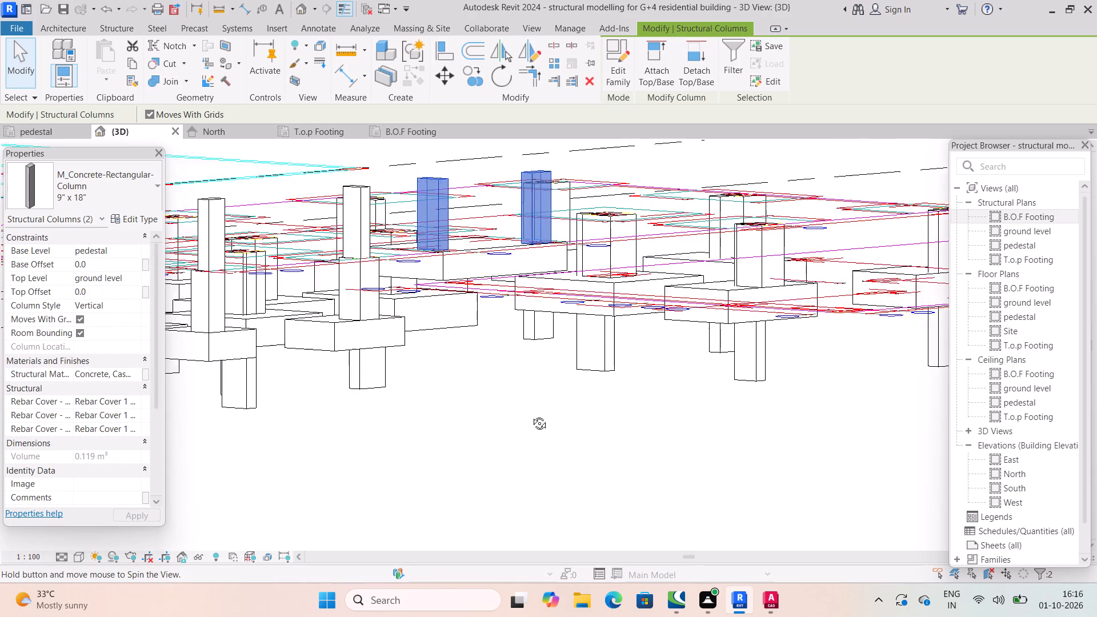
Select the two 9" x 18" columns above footing LP1 in the 3D view and set their base level to T.o.p Footing.
middle_click_drag(531, 415, 454, 411)
scroll(471, 380, "down", 1, "shift")
left_click(450, 275)
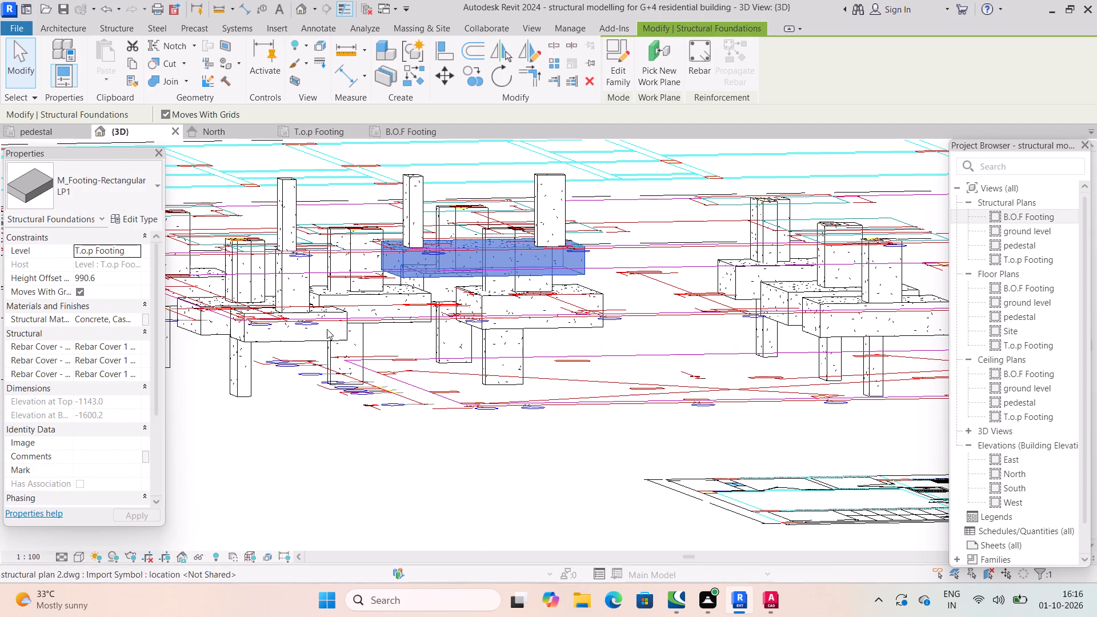
middle_click_drag(481, 371, 470, 358)
left_click(555, 182)
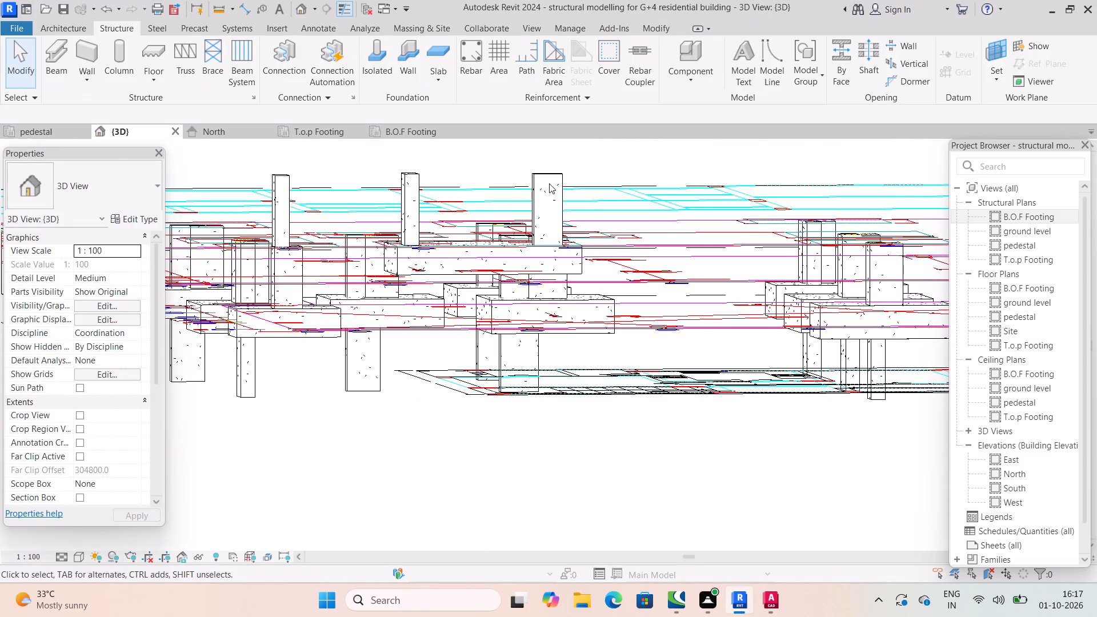
left_click(414, 177, "ctrl")
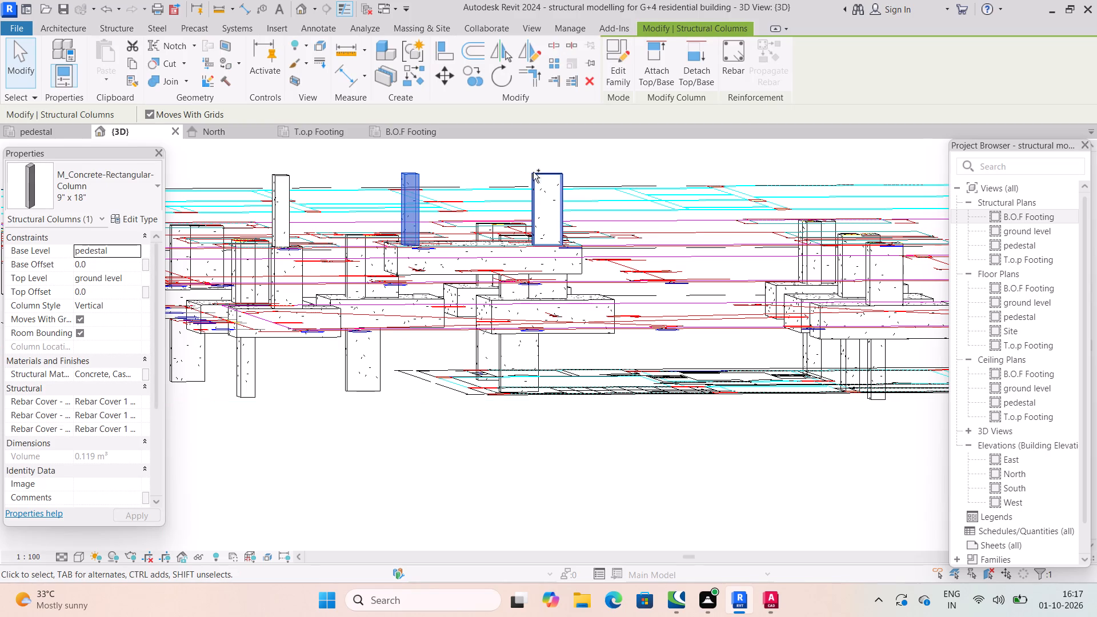
left_click(550, 174, "ctrl")
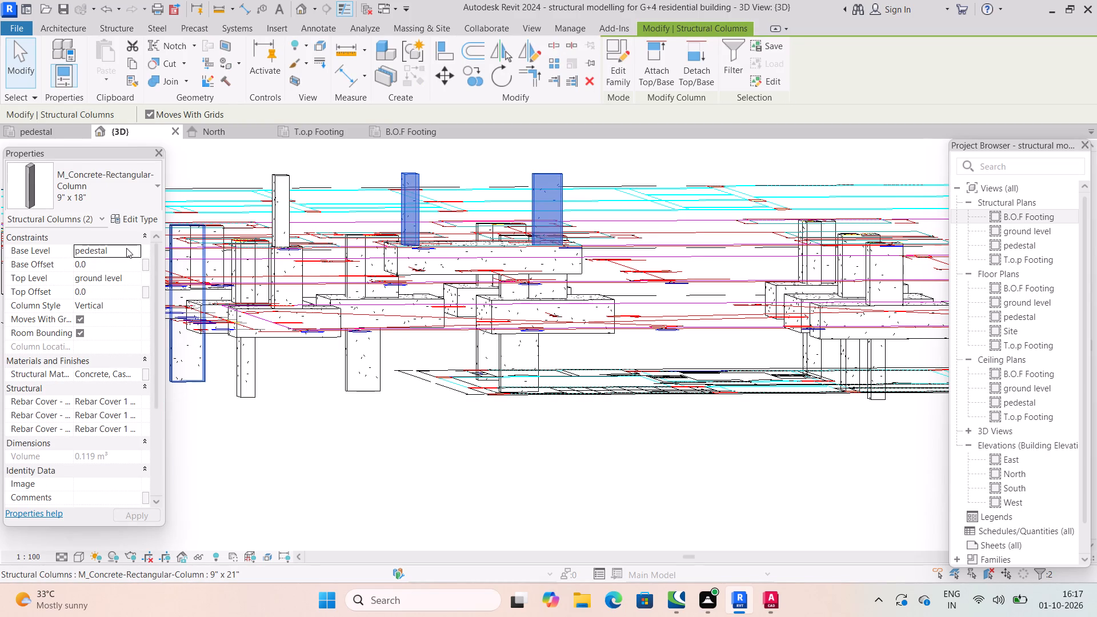
left_click(126, 248)
left_click(133, 250)
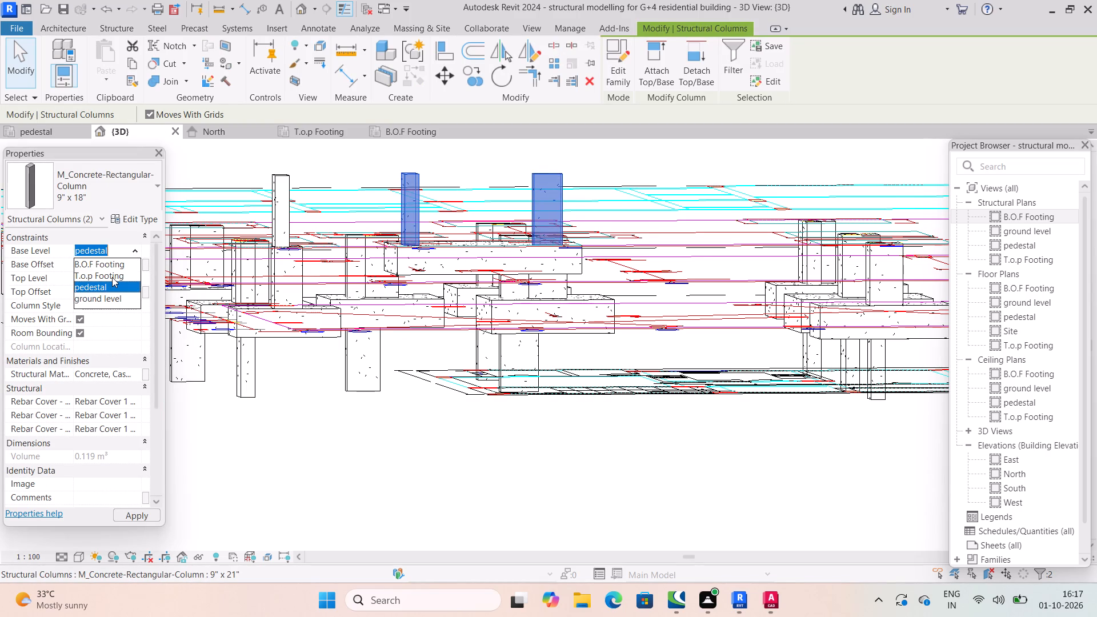
left_click(112, 277)
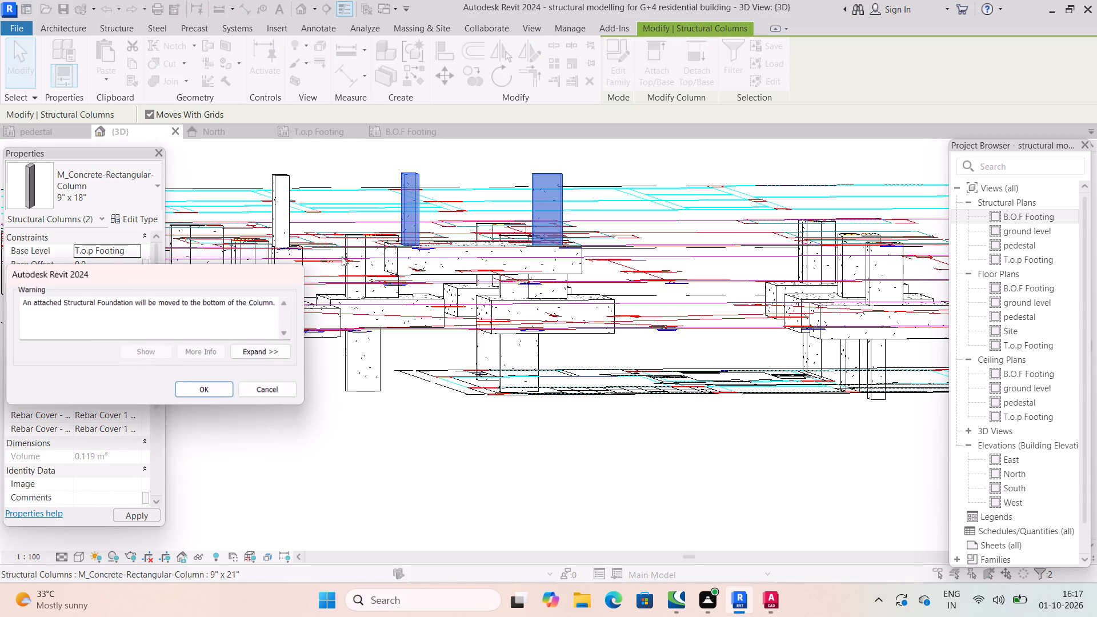
left_click(213, 388)
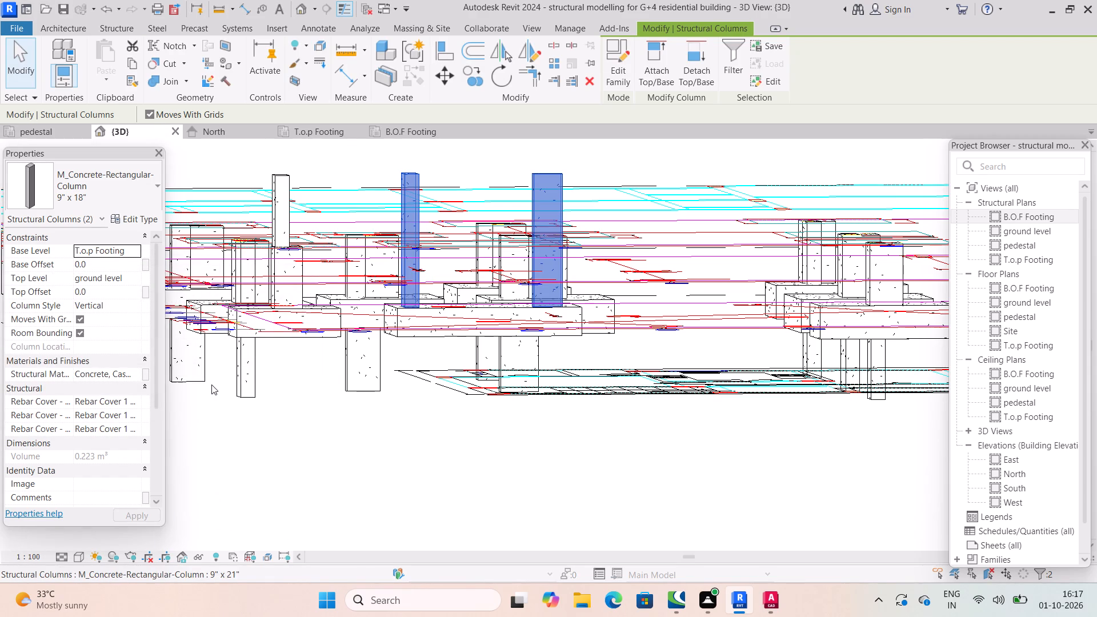
left_click(421, 466)
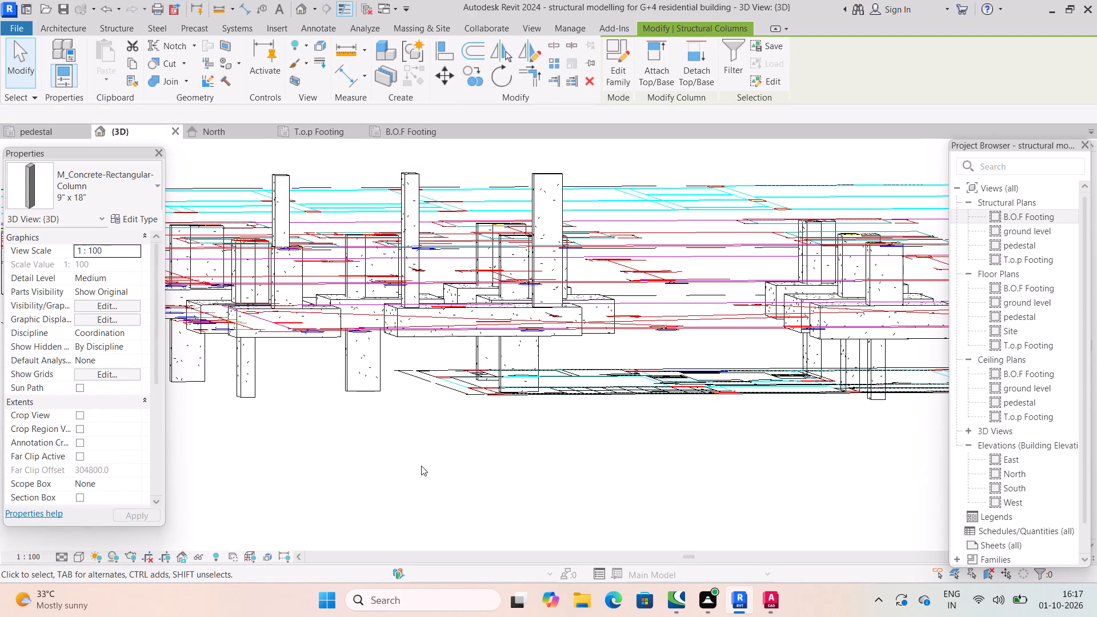
Examine how the columns sit on their footings in the 3D view and the North elevation.
middle_click_drag(442, 468, 422, 472, "shift")
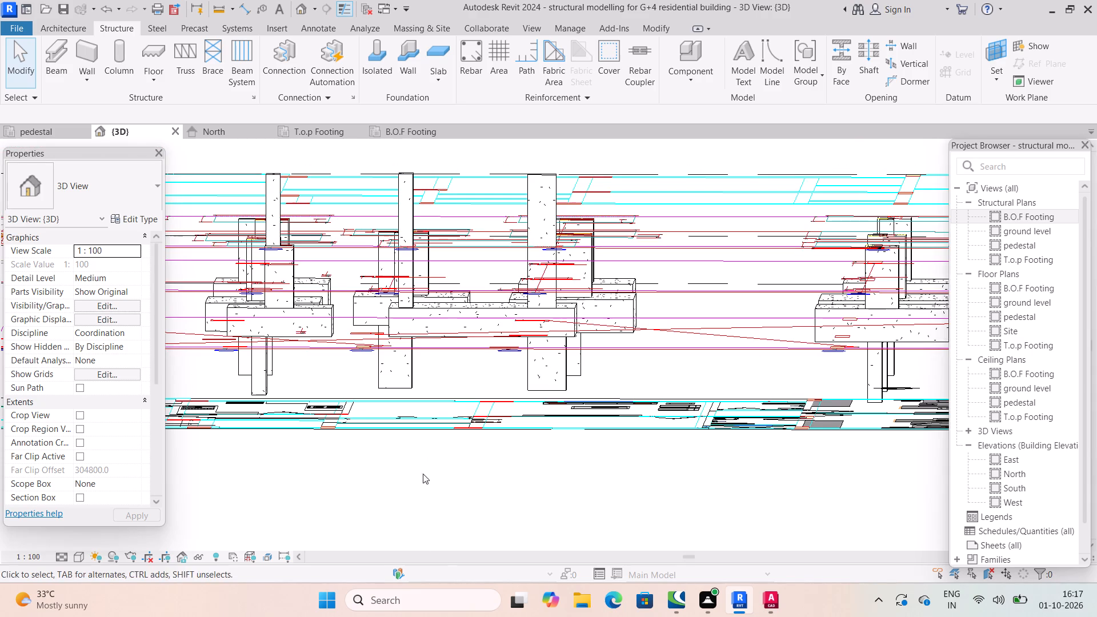
middle_click_drag(469, 471, 192, 414, "shift")
scroll(573, 486, "down", 2)
middle_click_drag(573, 486, 530, 486)
scroll(575, 491, "down", 3)
middle_click_drag(596, 500, 434, 555, "shift")
scroll(596, 500, "down", 1, "shift")
middle_click_drag(429, 493, 500, 475)
scroll(429, 493, "down", 1)
left_click(218, 134)
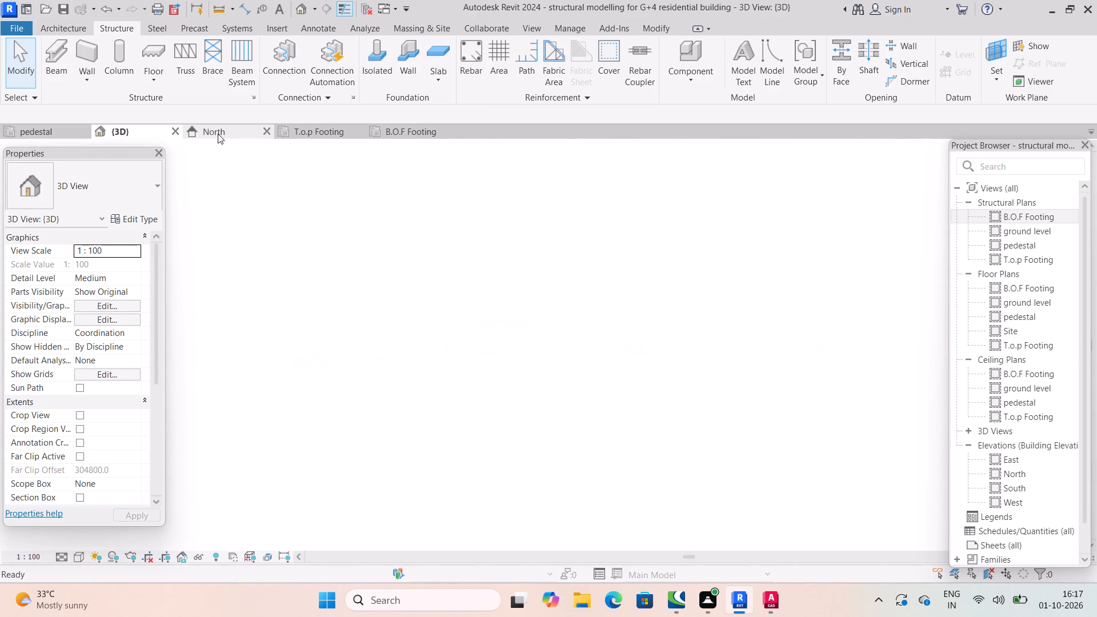
middle_click_drag(377, 332, 544, 319)
scroll(377, 332, "down", 1)
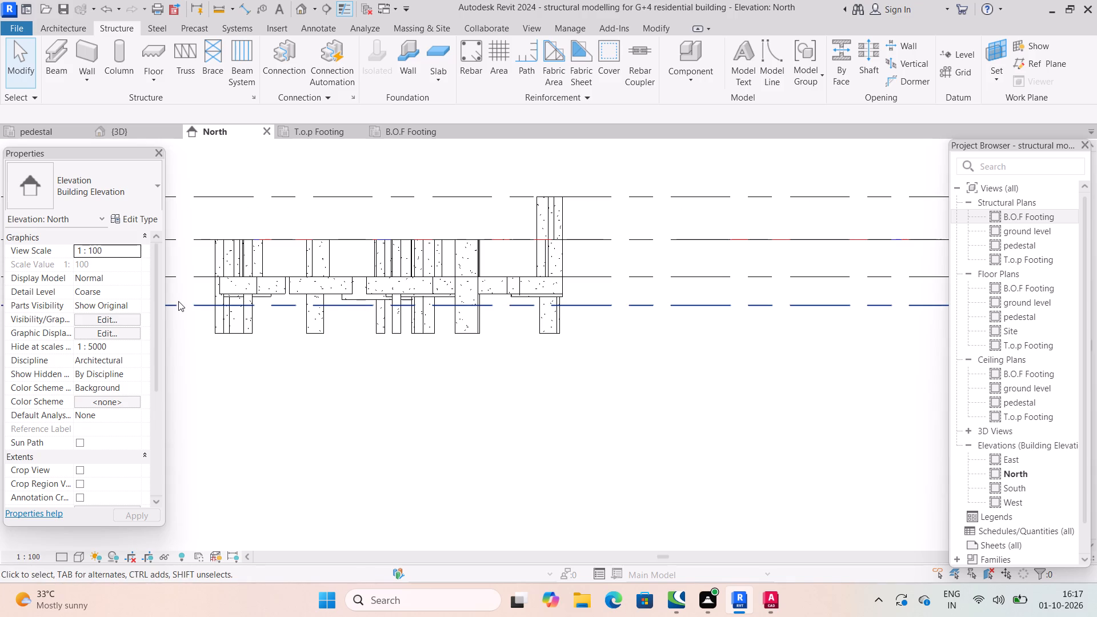
Select all the columns projecting below the footings in the North elevation and set their top level to ground level.
left_click_drag(180, 307, 218, 330)
key("ctrl+z")
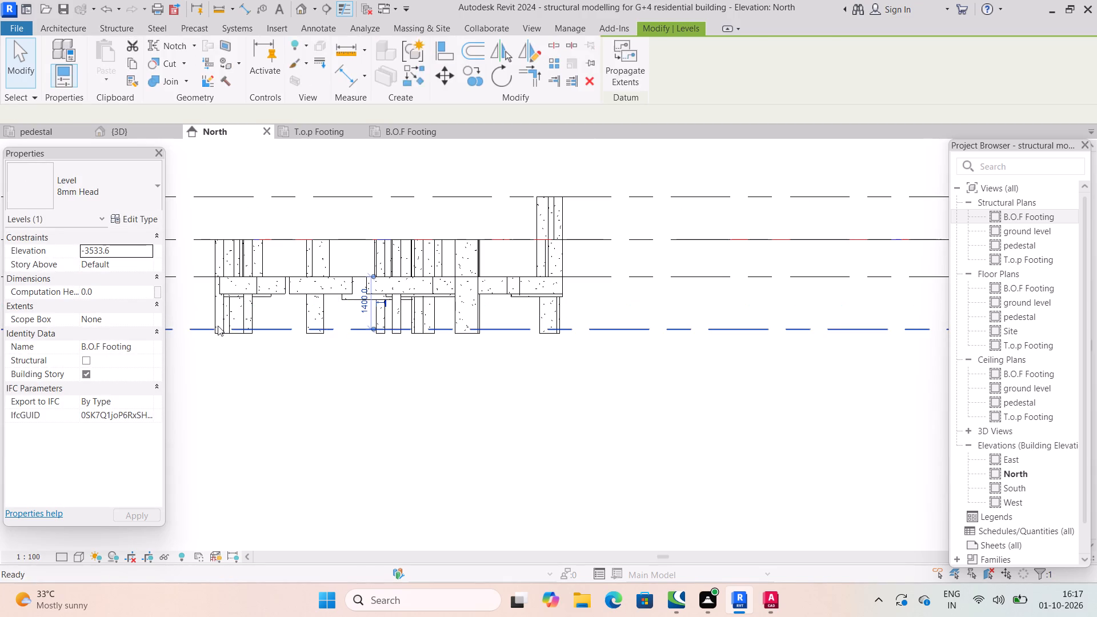
left_click_drag(623, 343, 250, 305)
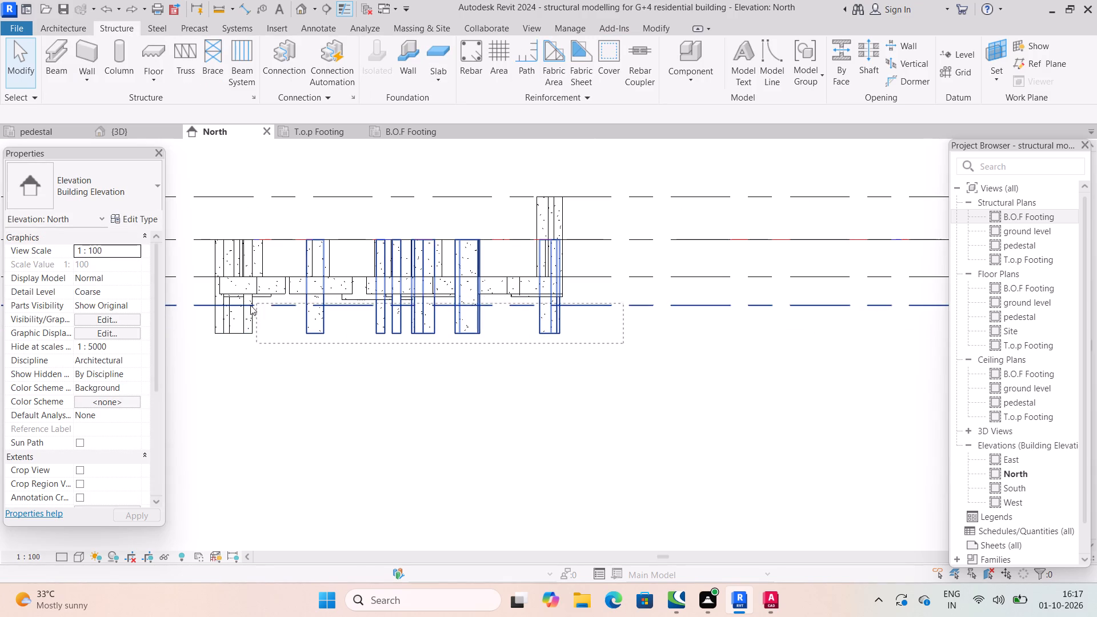
left_click_drag(250, 305, 191, 314)
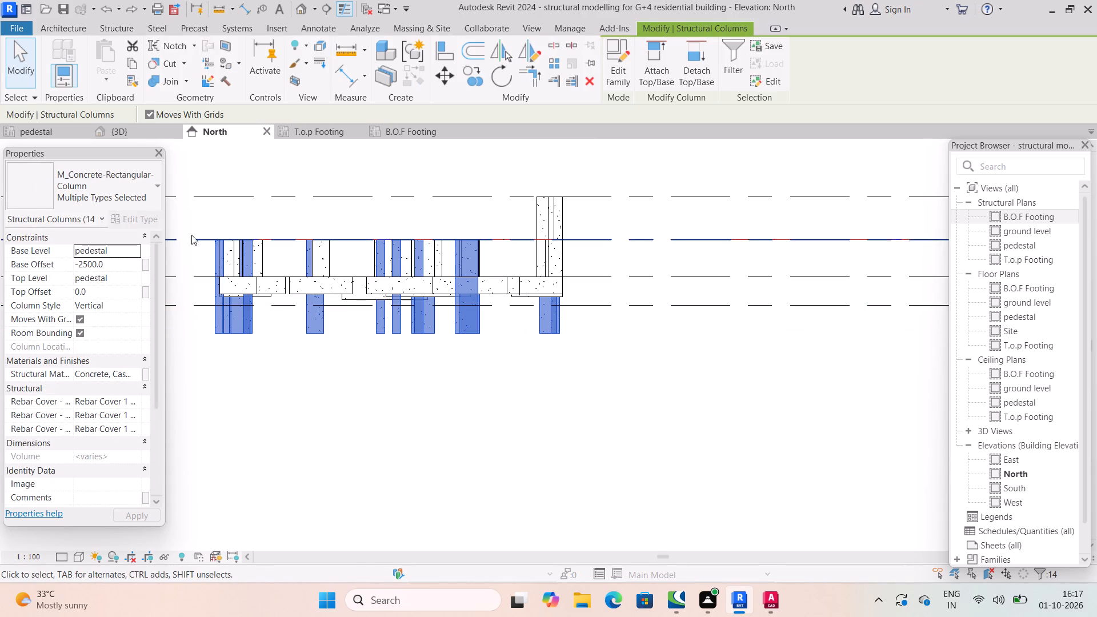
left_click(131, 130)
scroll(370, 229, "down", 4)
middle_click_drag(485, 269, 404, 337)
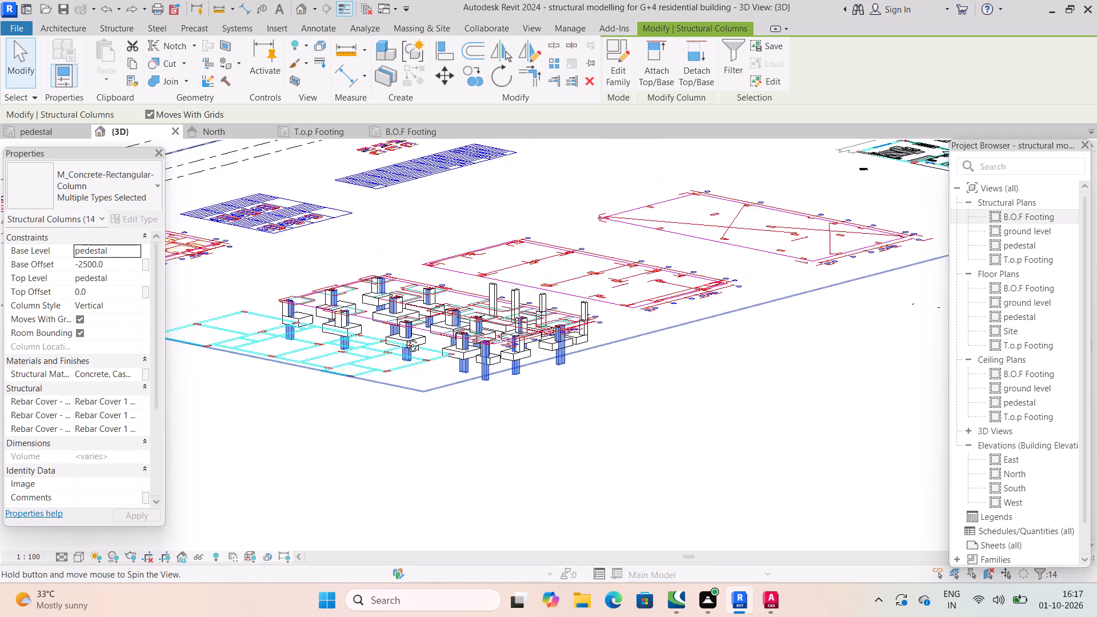
middle_click_drag(404, 337, 487, 334)
scroll(391, 337, "down", 1, "shift")
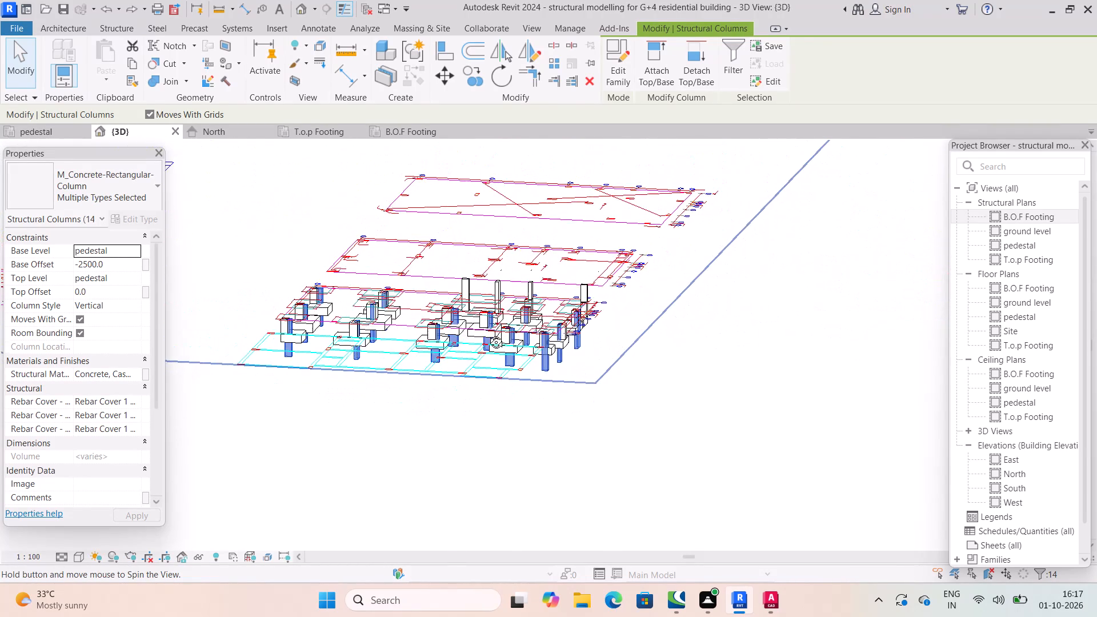
middle_click_drag(487, 334, 481, 324)
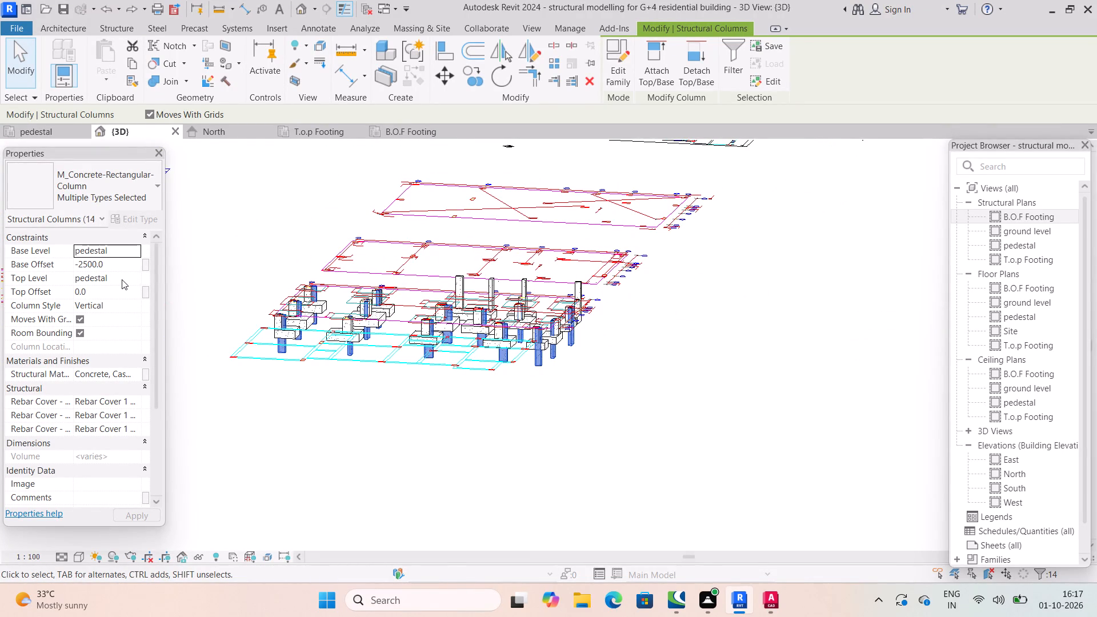
left_click(124, 279)
left_click(133, 278)
left_click(110, 327)
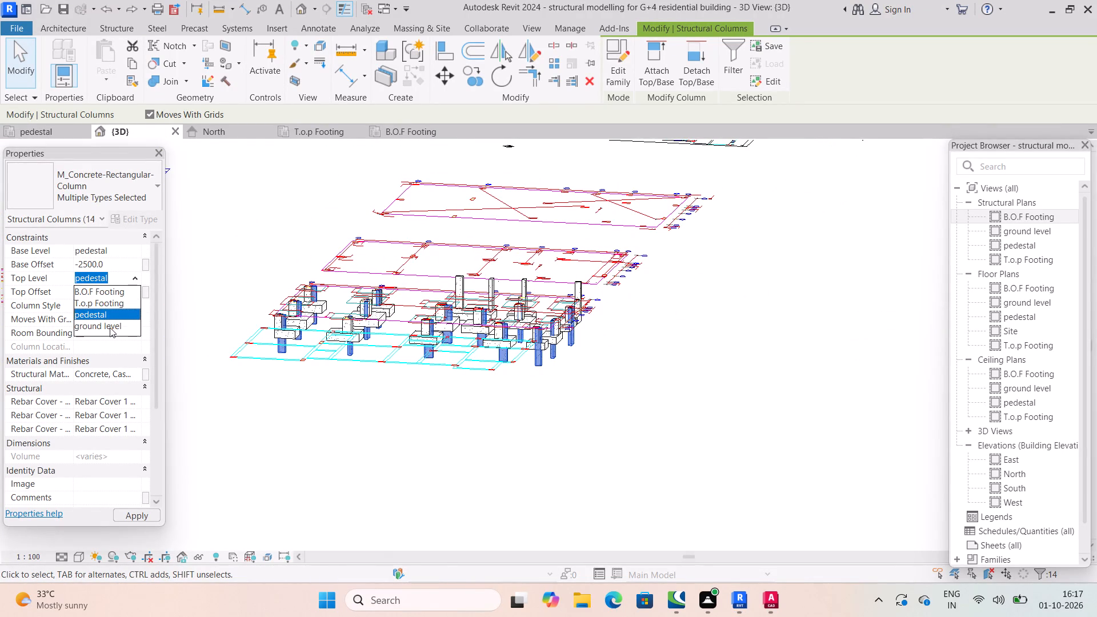
Set the base offset of the selected group of columns to 0.
left_click(126, 266)
key("0")
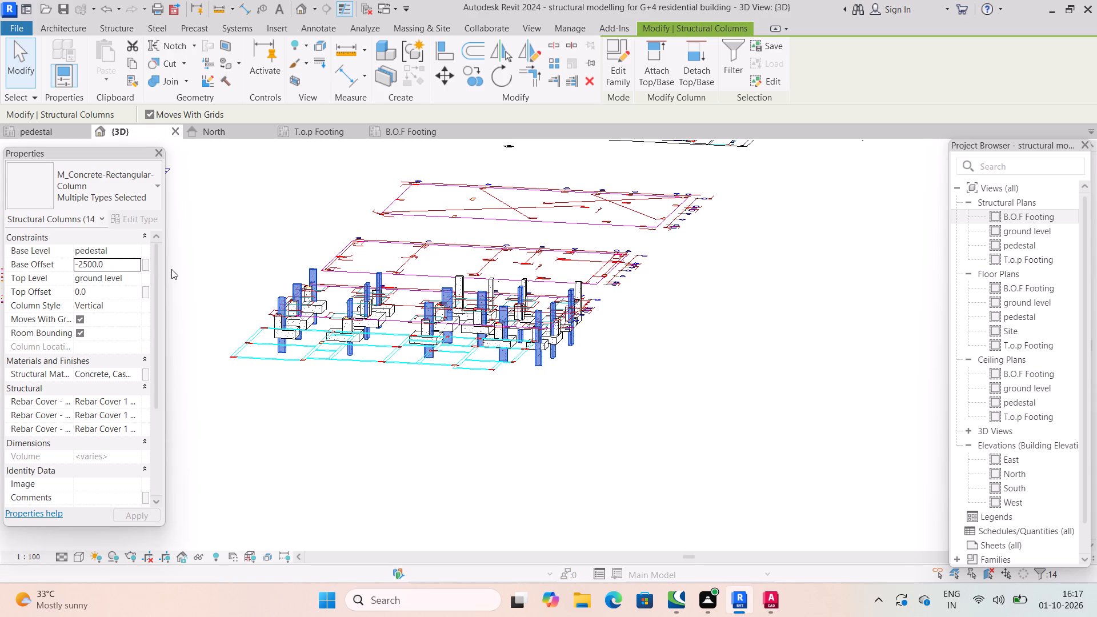
key("Return")
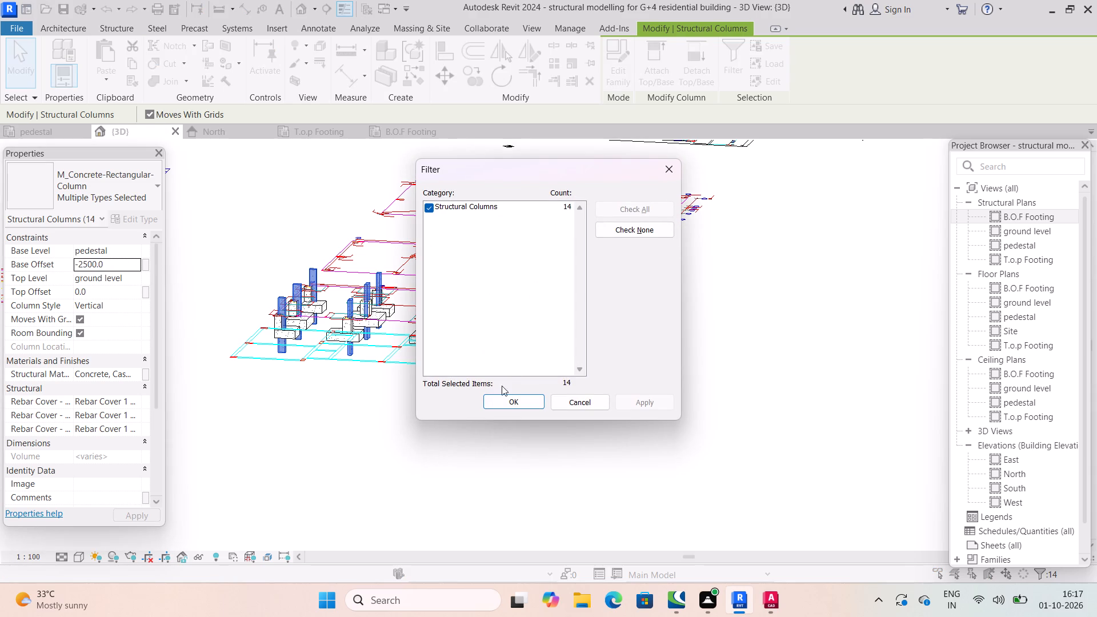
left_click(670, 173)
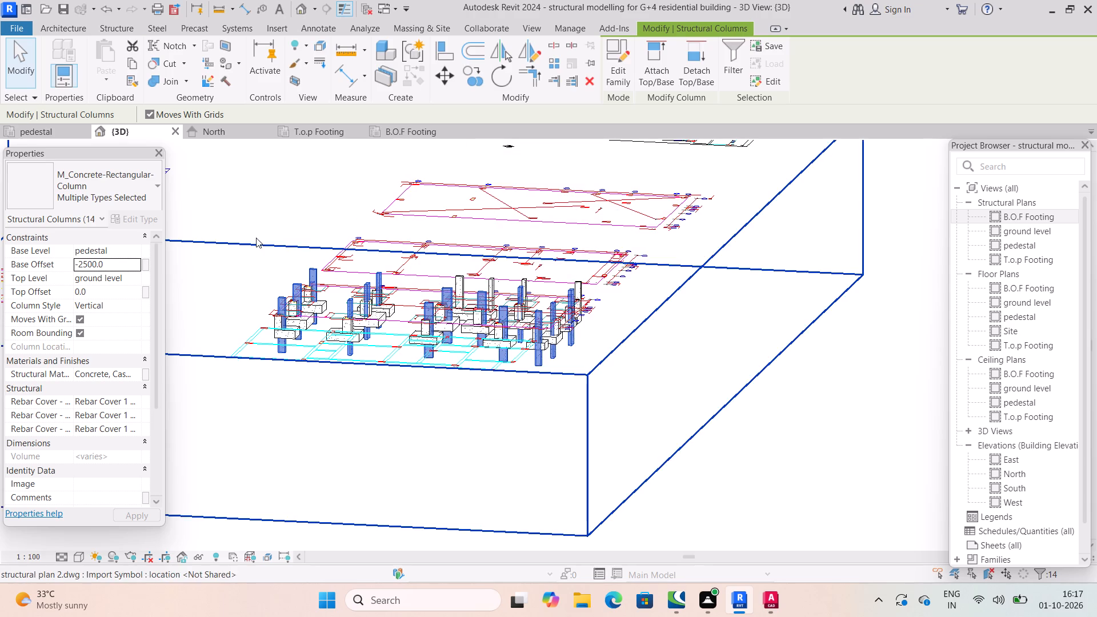
left_click(110, 260)
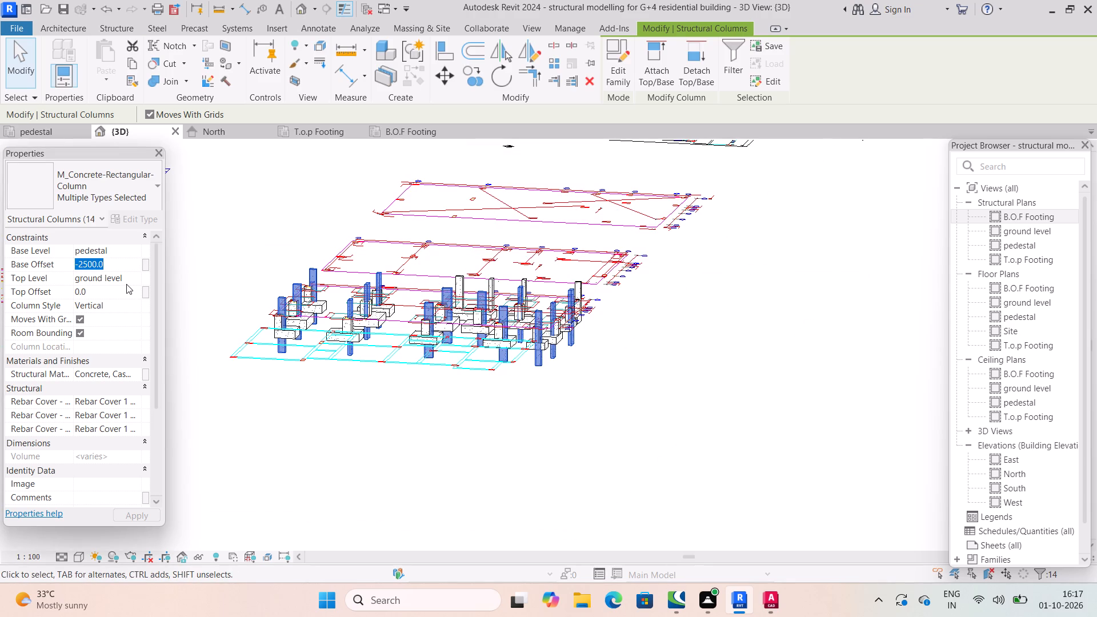
key("0")
key("Return")
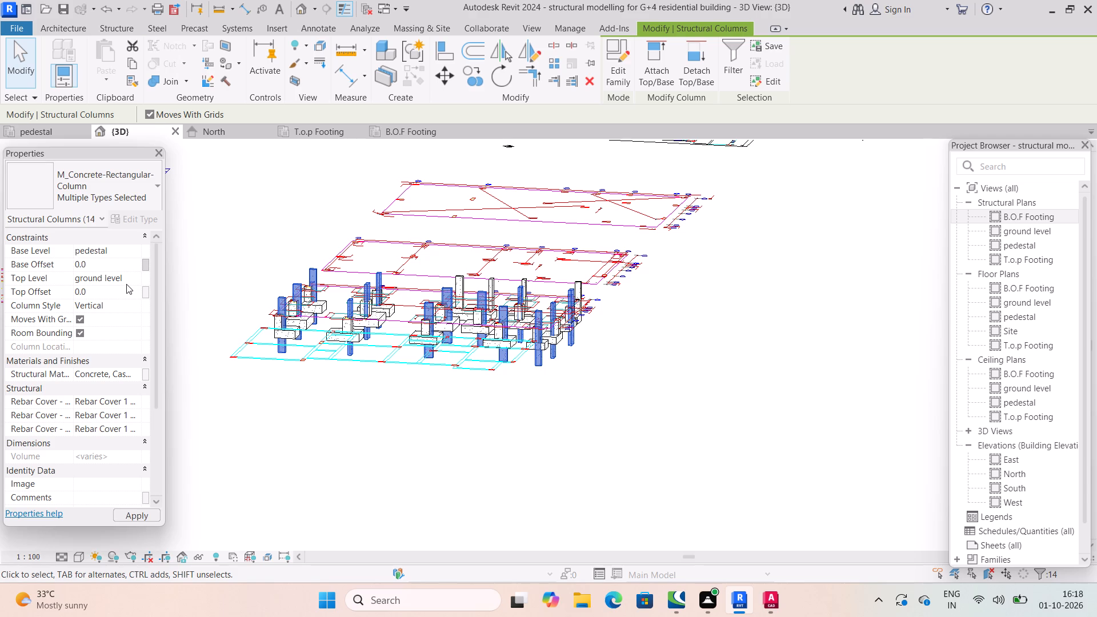
left_click(226, 282)
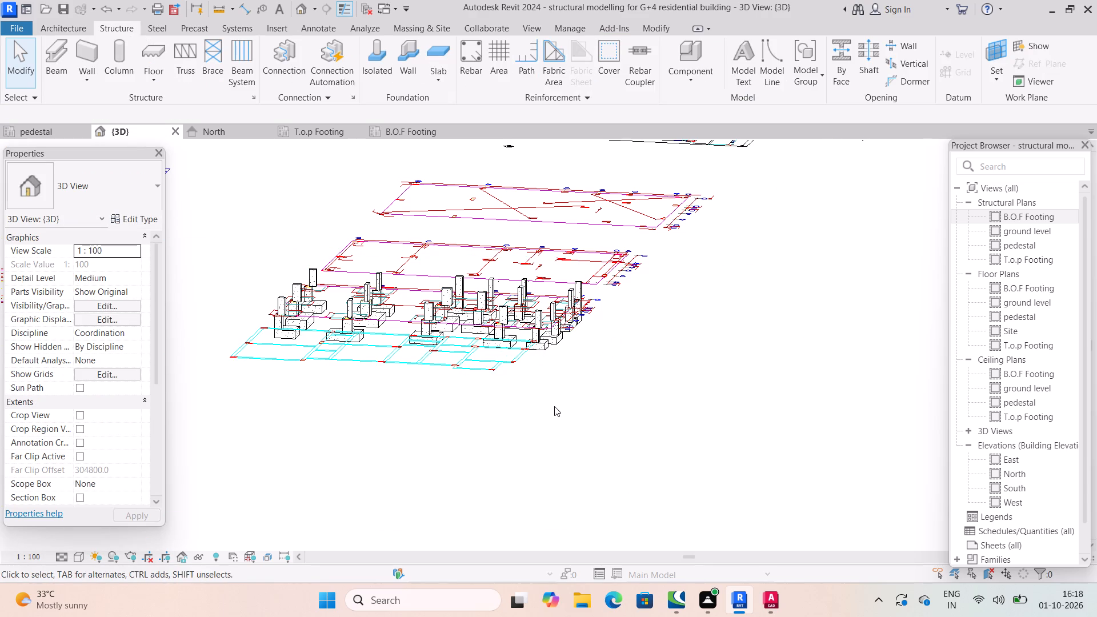
In the pedestal structural plan, rotate the 9" x 24" column at C2 on footing SF3 by 90 degrees.
middle_click_drag(556, 407, 368, 408, "shift")
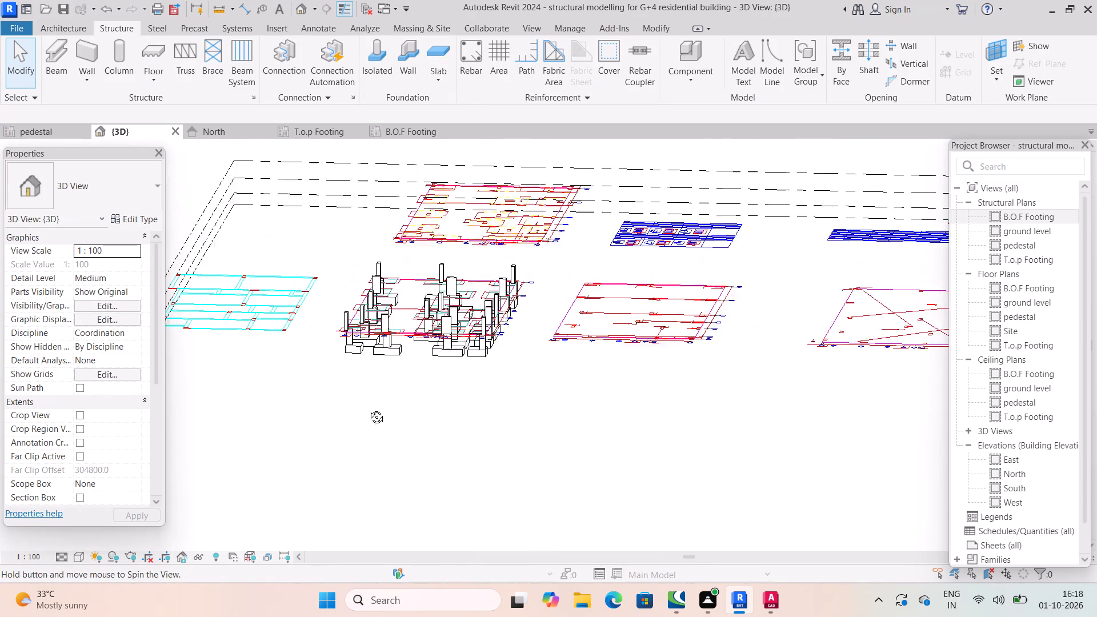
middle_click_drag(368, 408, 383, 460, "shift")
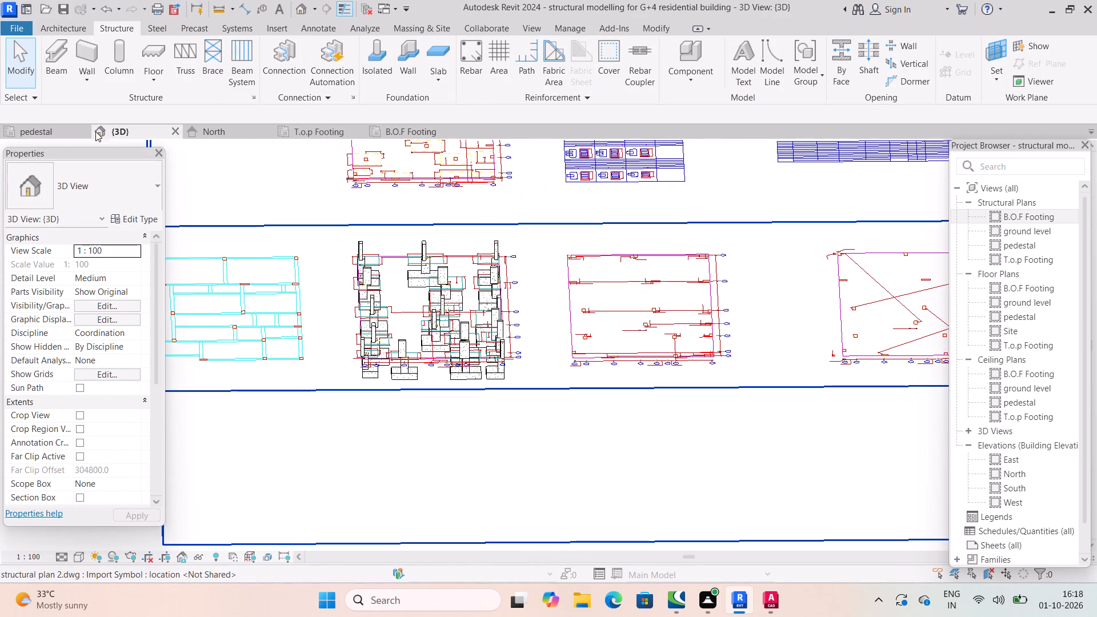
left_click(61, 130)
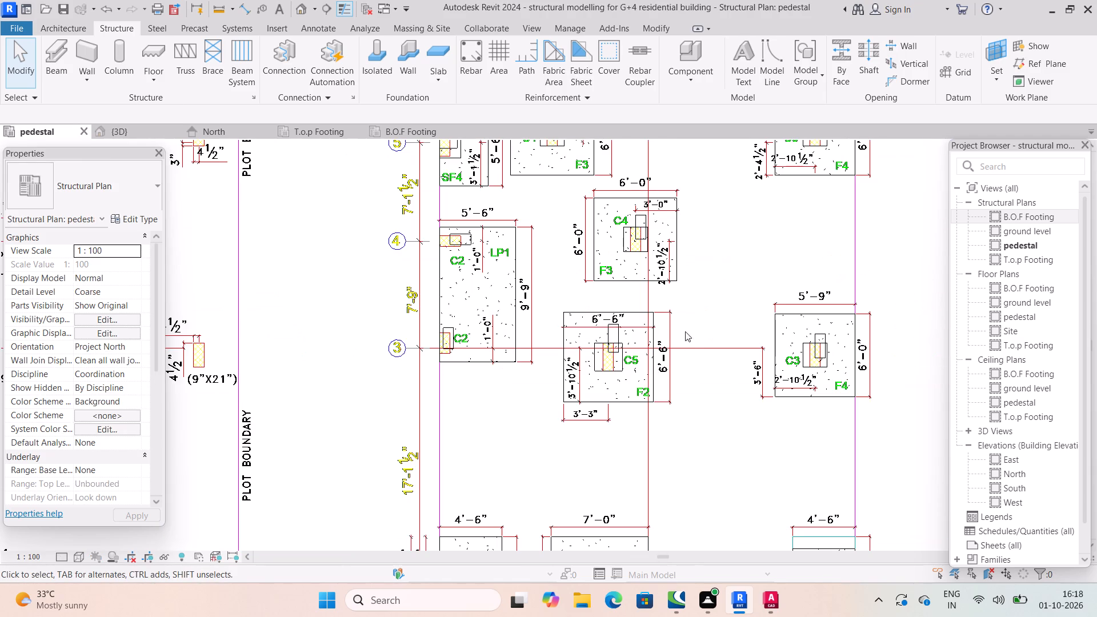
scroll(509, 316, "up", 1)
scroll(445, 236, "up", 3)
middle_click_drag(445, 236, 460, 394)
scroll(460, 394, "down", 1)
middle_click_drag(479, 173, 478, 290)
scroll(477, 141, "up", 2)
middle_click_drag(477, 141, 475, 301)
scroll(435, 256, "up", 2)
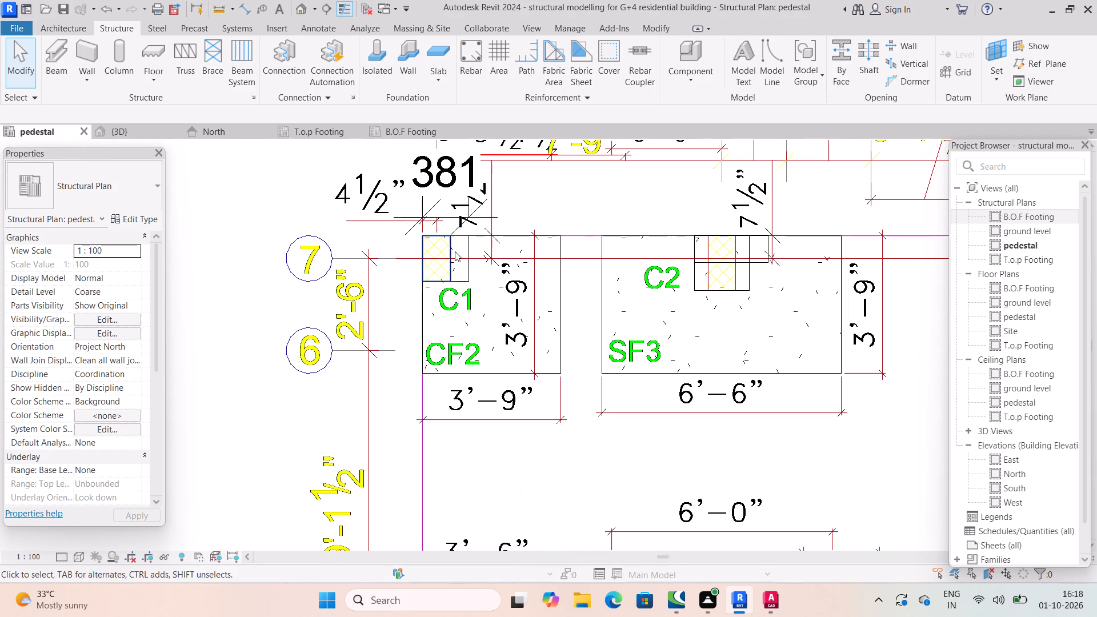
left_click(766, 259)
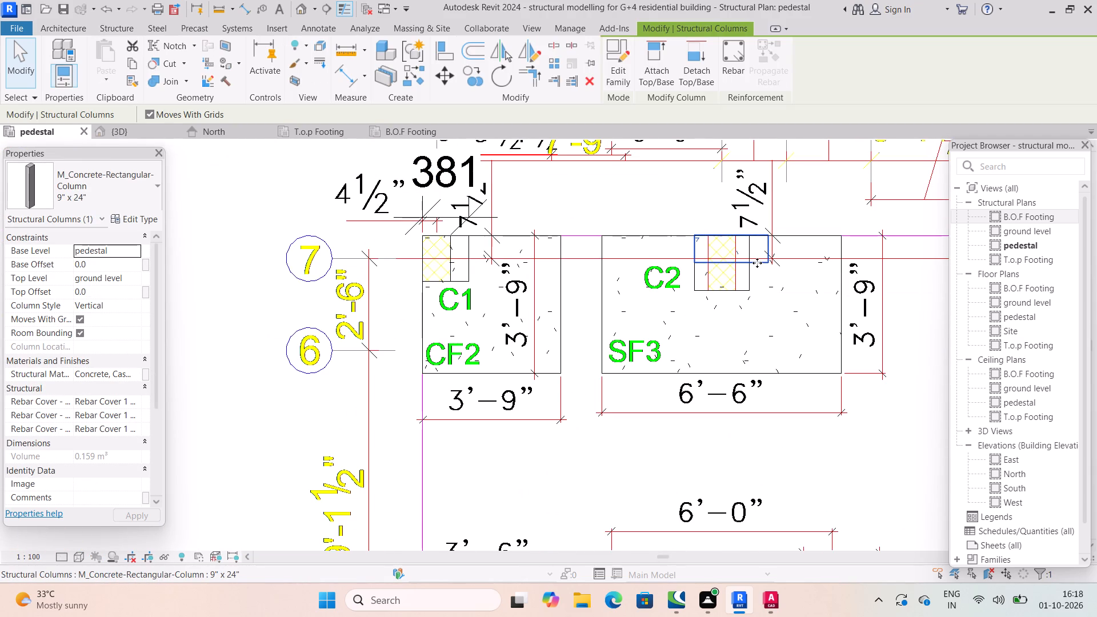
key("space")
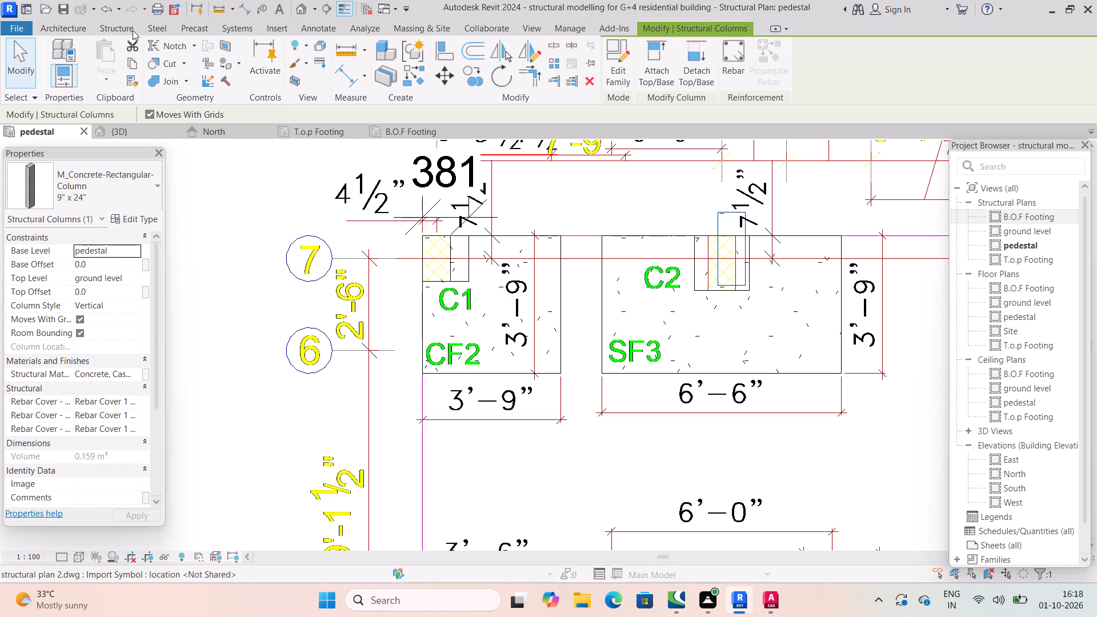
Align the left and bottom faces of the 9" x 24" column on SF3 with the hatched C2 outline in the drawing.
left_click(443, 54)
scroll(654, 241, "up", 4)
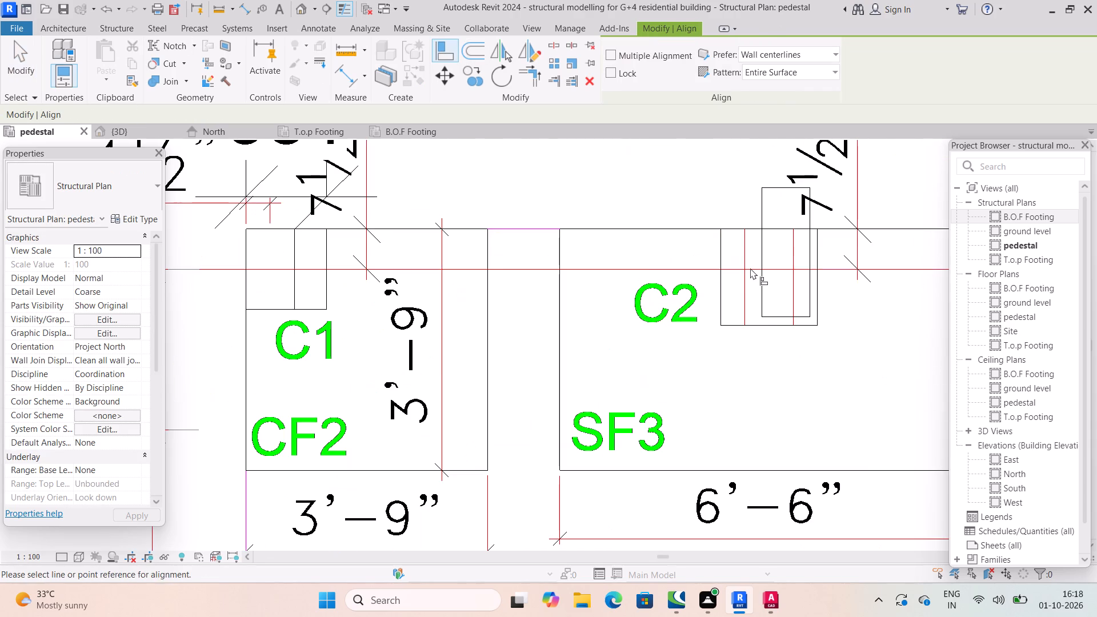
scroll(746, 258, "up", 2)
middle_click_drag(746, 258, 639, 234)
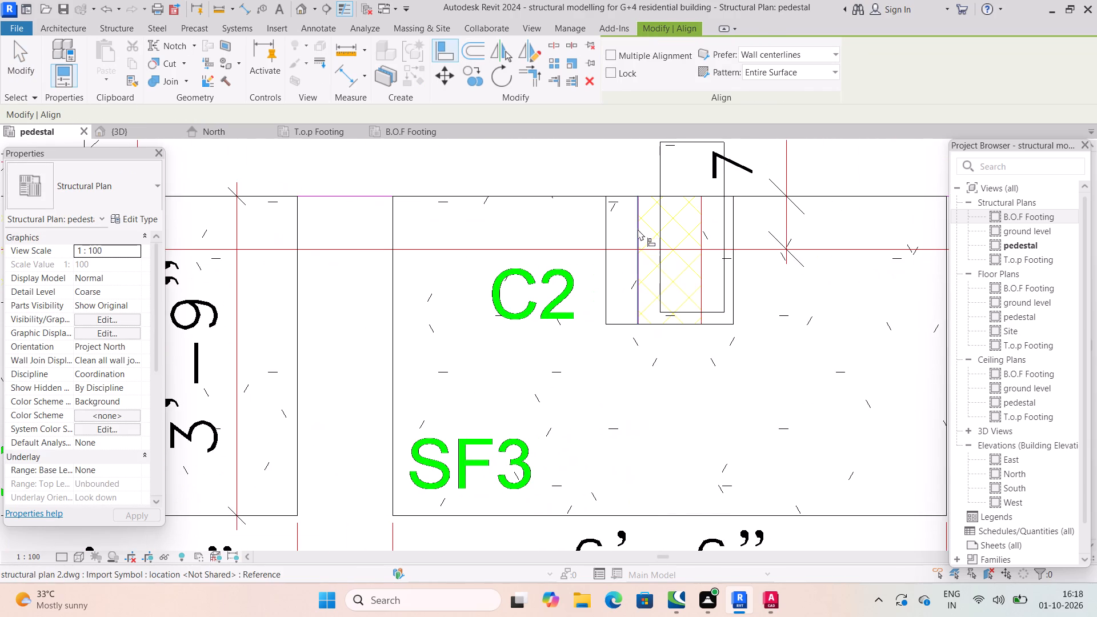
left_click(636, 229)
left_click(659, 216)
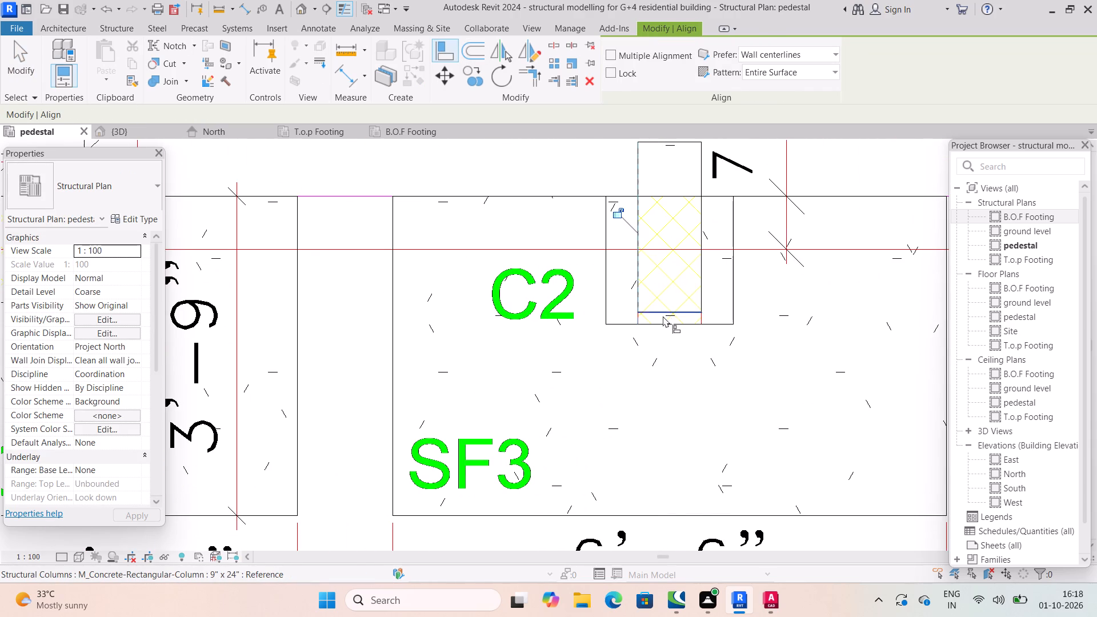
scroll(668, 326, "up", 4)
left_click(692, 324)
left_click(687, 303)
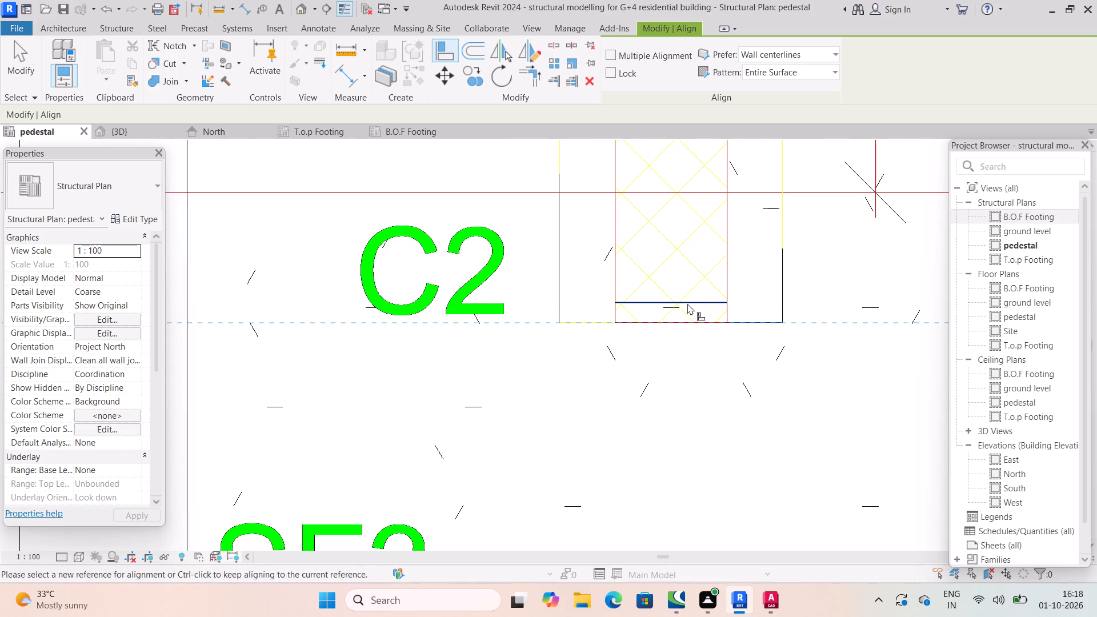
scroll(690, 302, "down", 9)
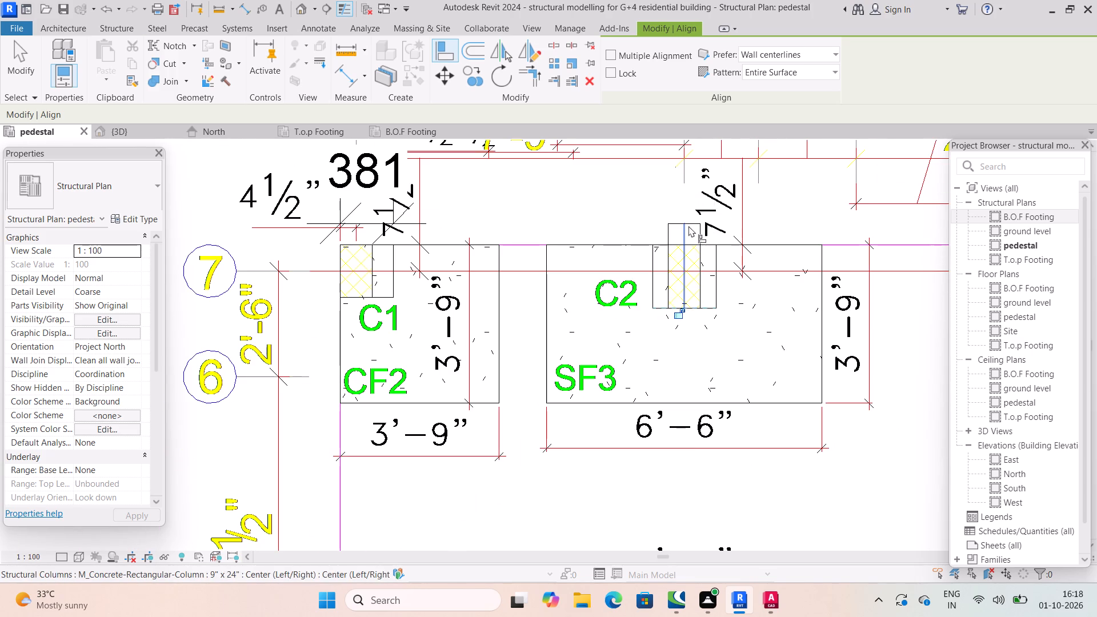
Change the 9" x 24" column at C2 on footing SF3 to the 9" x 18" rectangular column type.
scroll(696, 258, "down", 2)
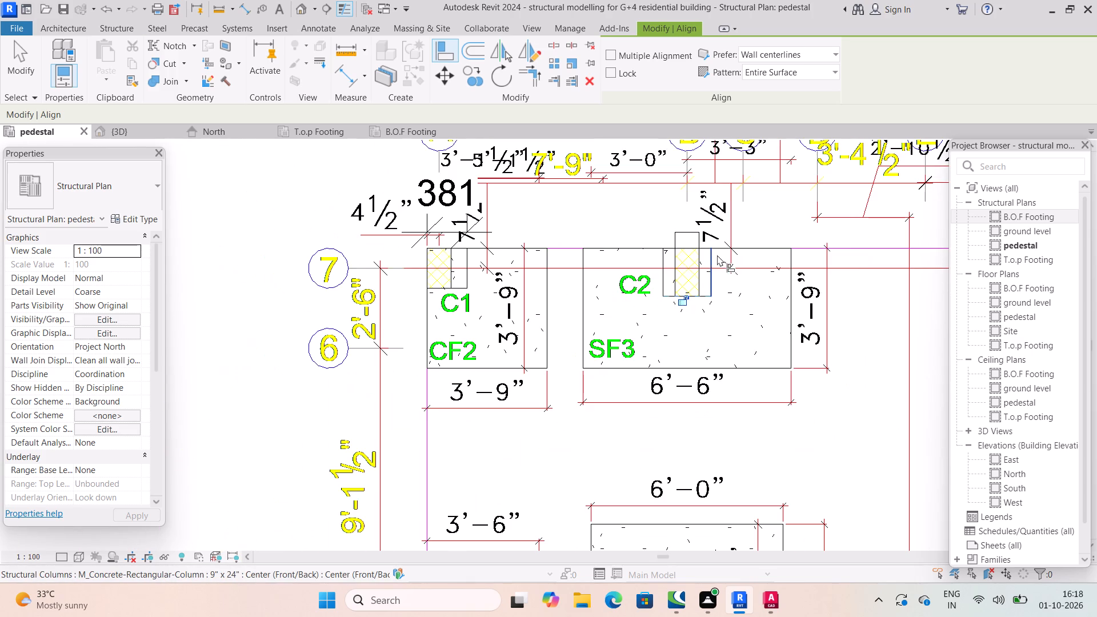
key("Escape")
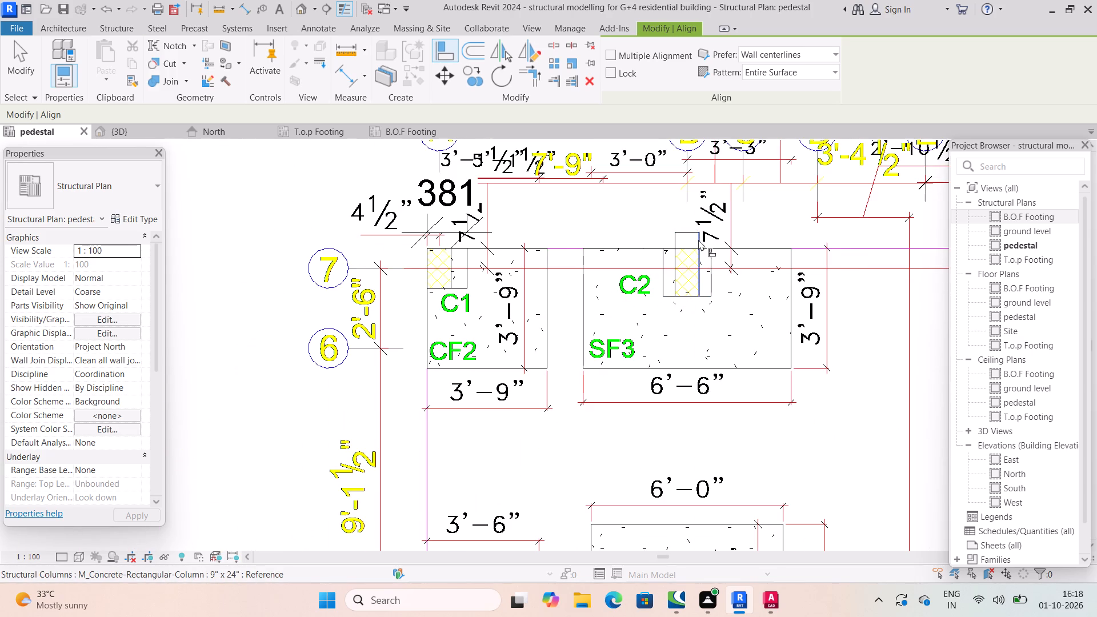
left_click(698, 239)
key("Escape")
left_click(688, 228)
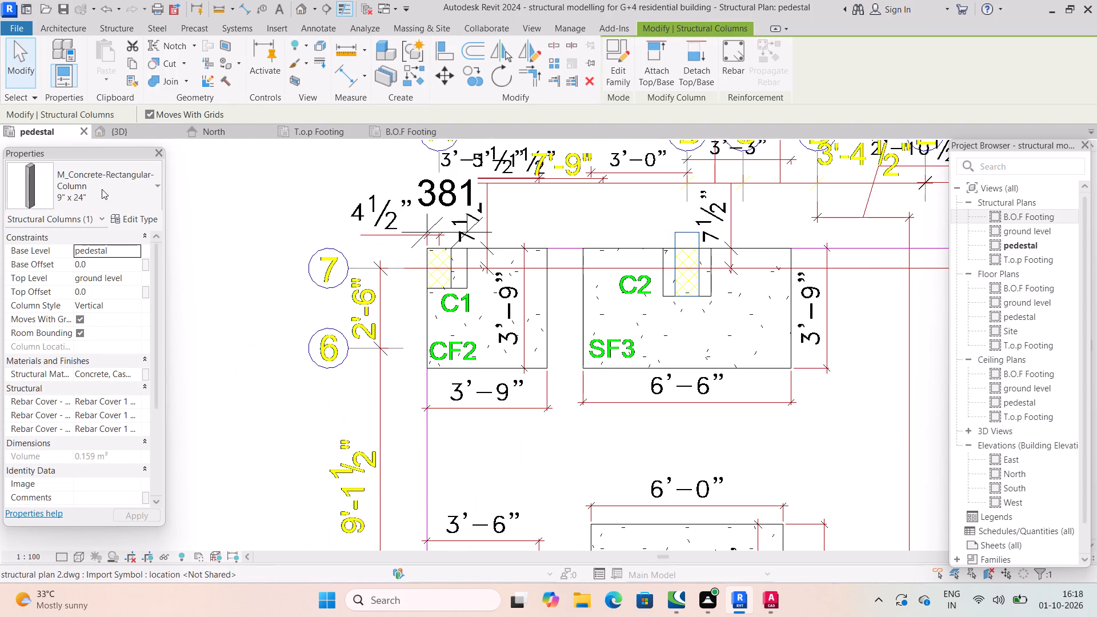
left_click(131, 190)
scroll(105, 274, "up", 3)
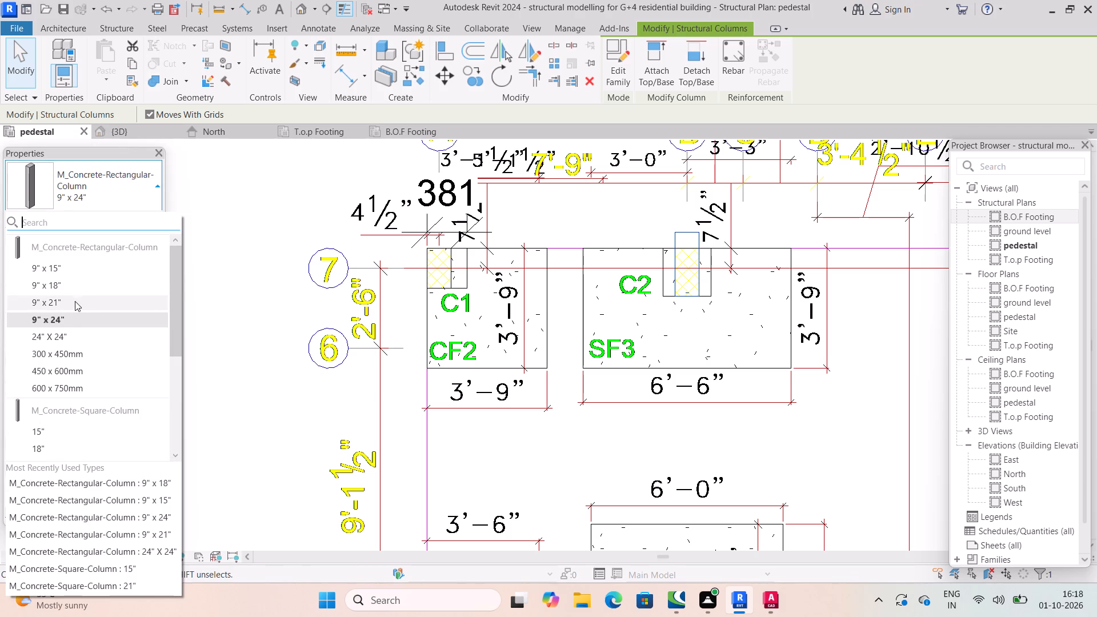
left_click(87, 289)
Rotate the 9" x 18" column on footing SF3 by 90 degrees.
left_click(632, 250)
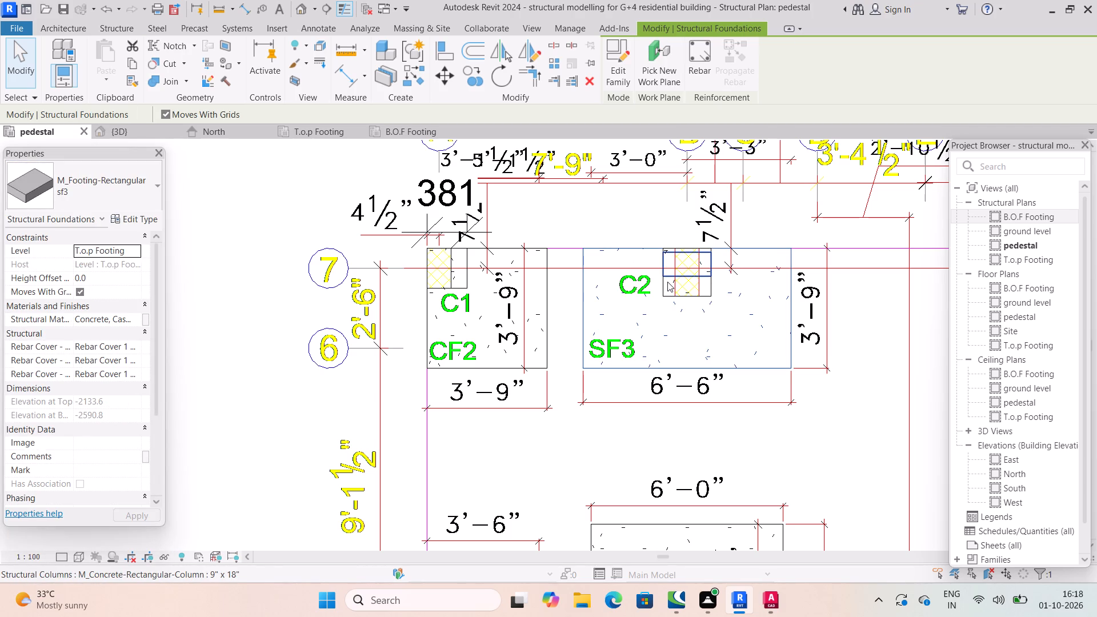
left_click(667, 282)
key("space")
Align the bottom face of the 9" x 18" column on SF3 with the bottom edge of the C2 outline.
scroll(707, 298, "up", 4)
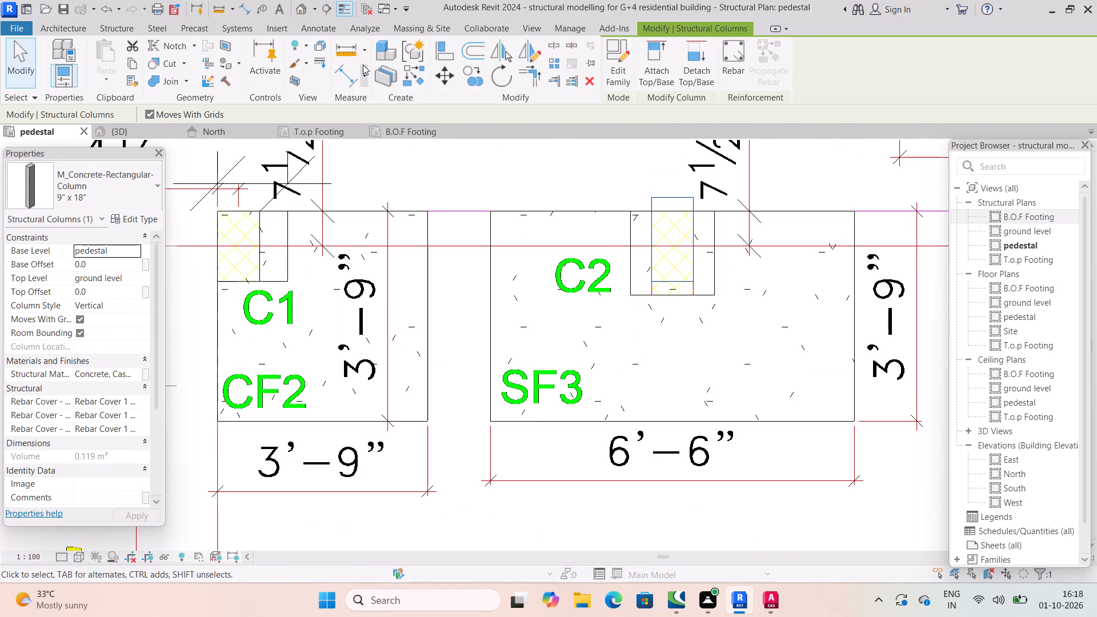
left_click(441, 54)
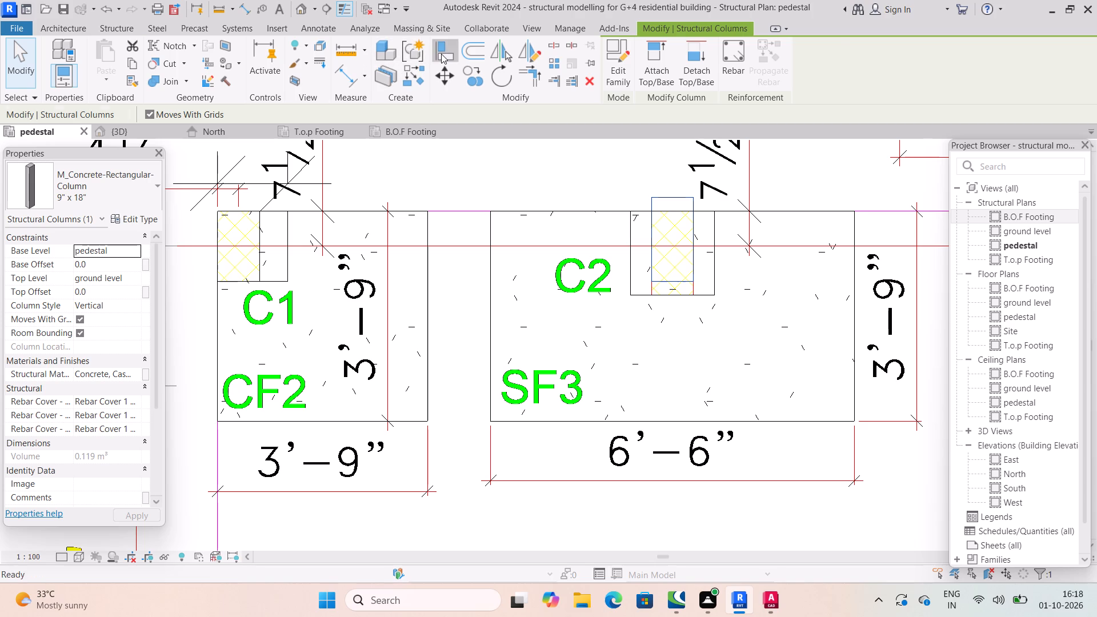
scroll(687, 290, "up", 4)
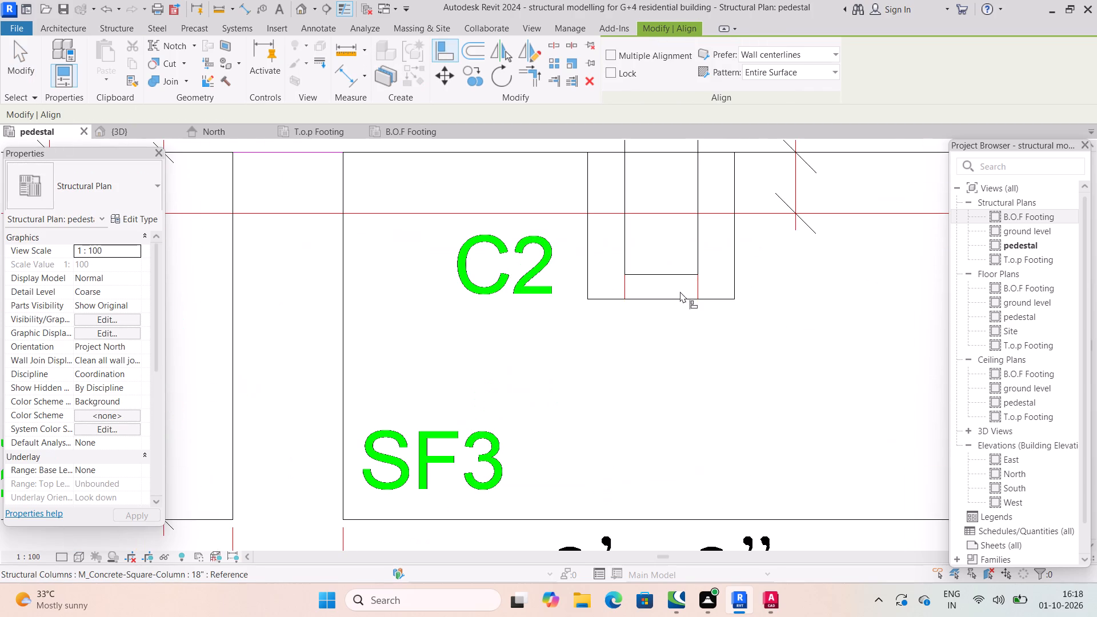
left_click(680, 298)
left_click(688, 275)
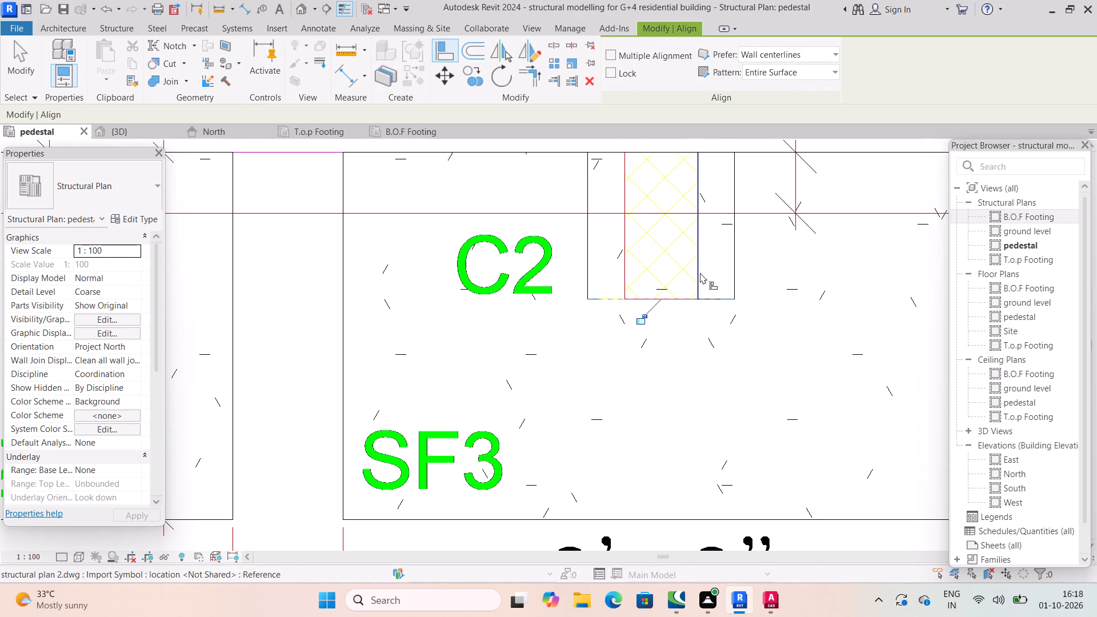
scroll(700, 273, "up", 19)
scroll(694, 276, "down", 6)
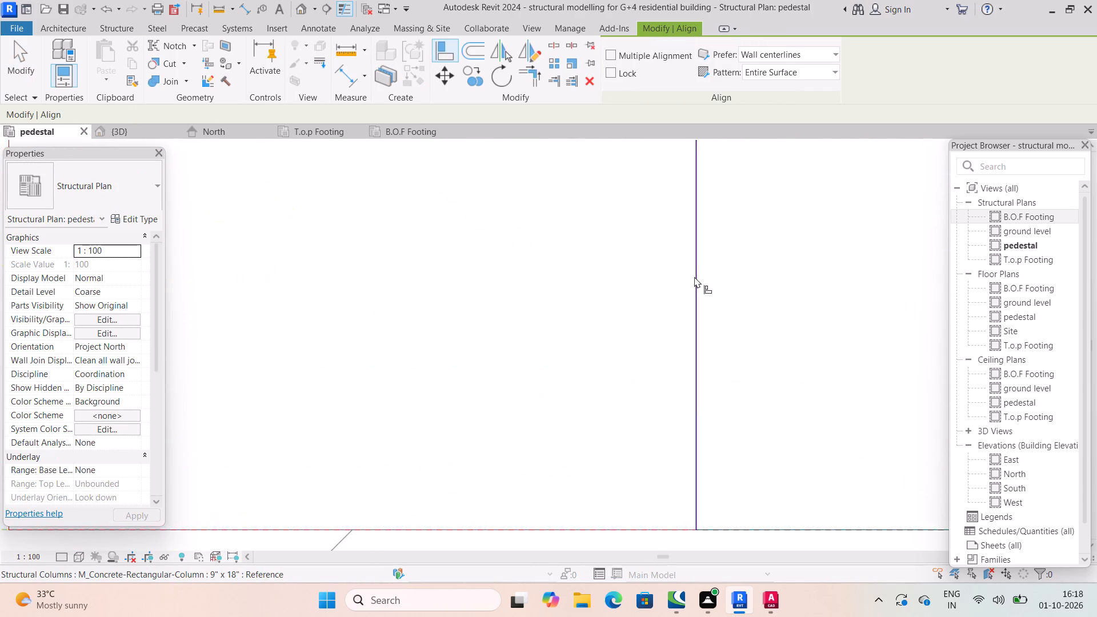
Align the top and left faces of the 9" x 18" column on footing SF4 with the hatched C2 outline.
scroll(694, 277, "down", 16)
middle_click_drag(726, 326, 711, 341)
scroll(726, 326, "down", 5)
middle_click_drag(763, 344, 628, 333)
scroll(763, 343, "down", 1)
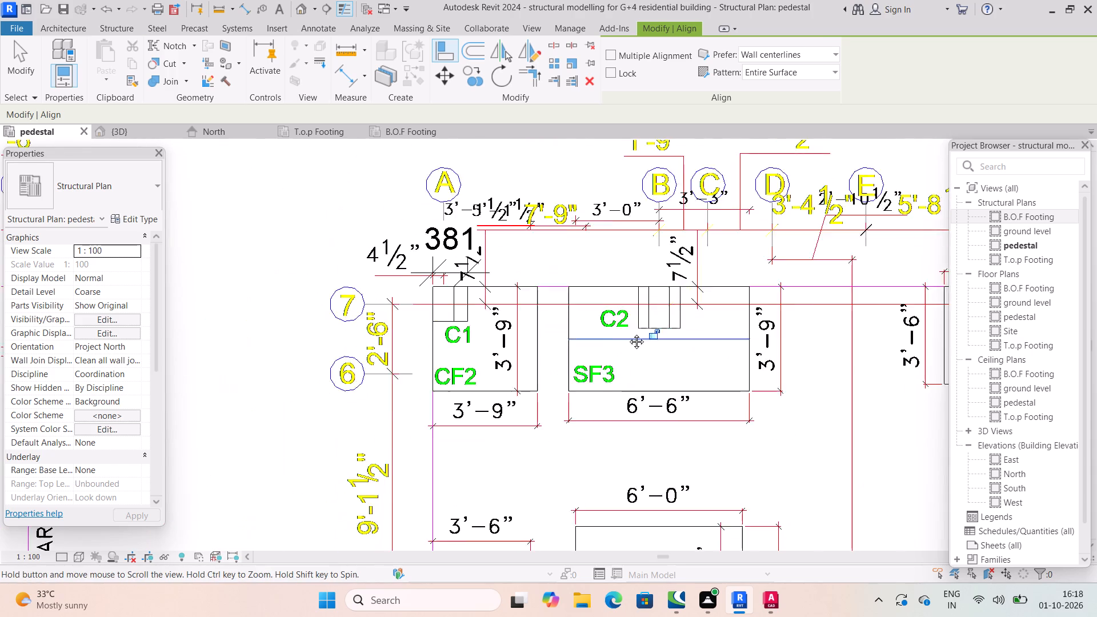
middle_click_drag(628, 333, 579, 330)
scroll(860, 323, "up", 4)
middle_click_drag(860, 323, 774, 349)
scroll(798, 289, "up", 2)
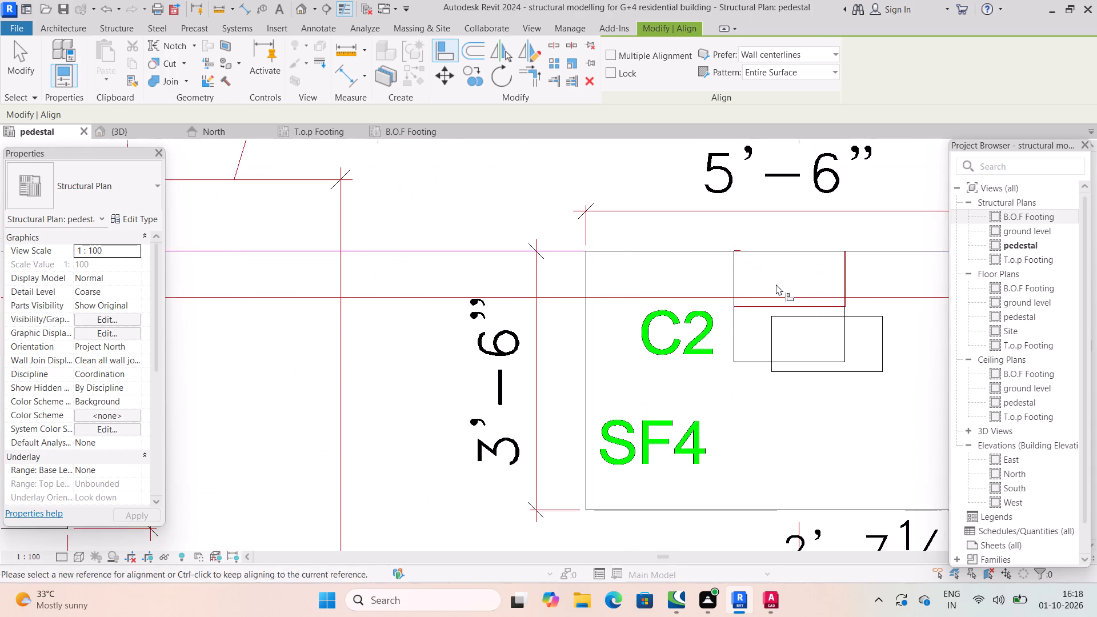
scroll(776, 284, "up", 2)
middle_click_drag(809, 287, 706, 336)
scroll(784, 294, "down", 1)
scroll(755, 352, "up", 3)
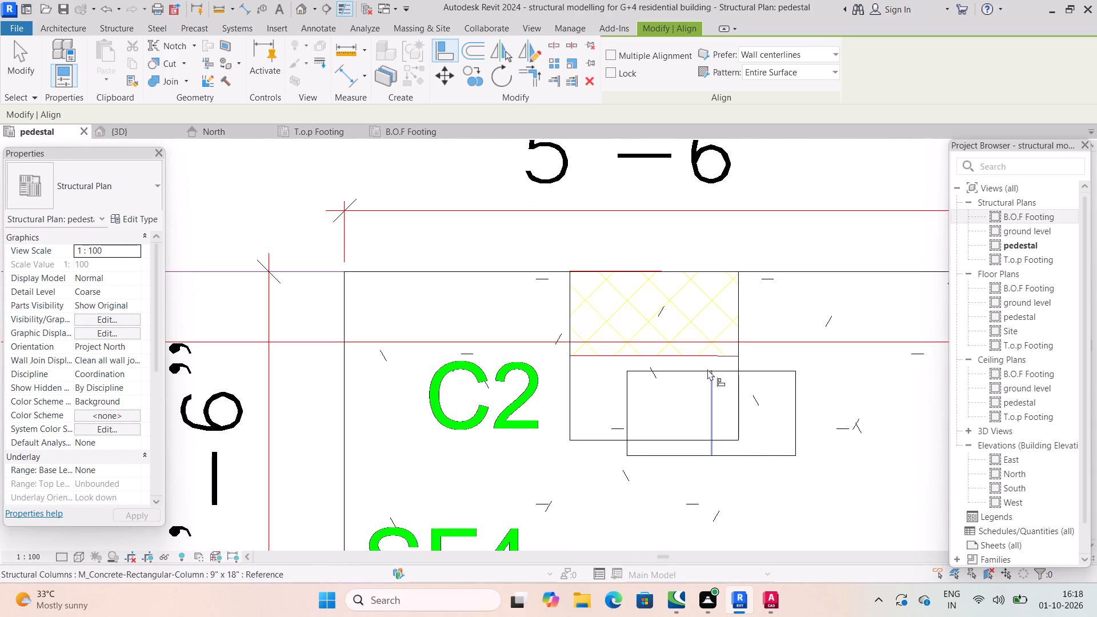
scroll(588, 275, "up", 4)
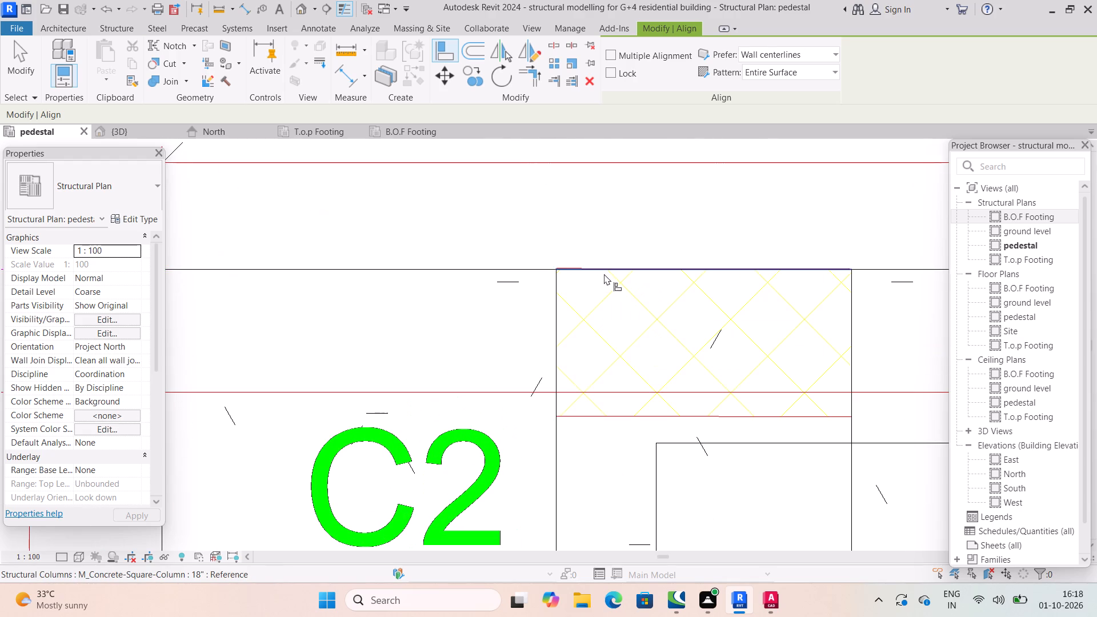
left_click(604, 274)
left_click(767, 444)
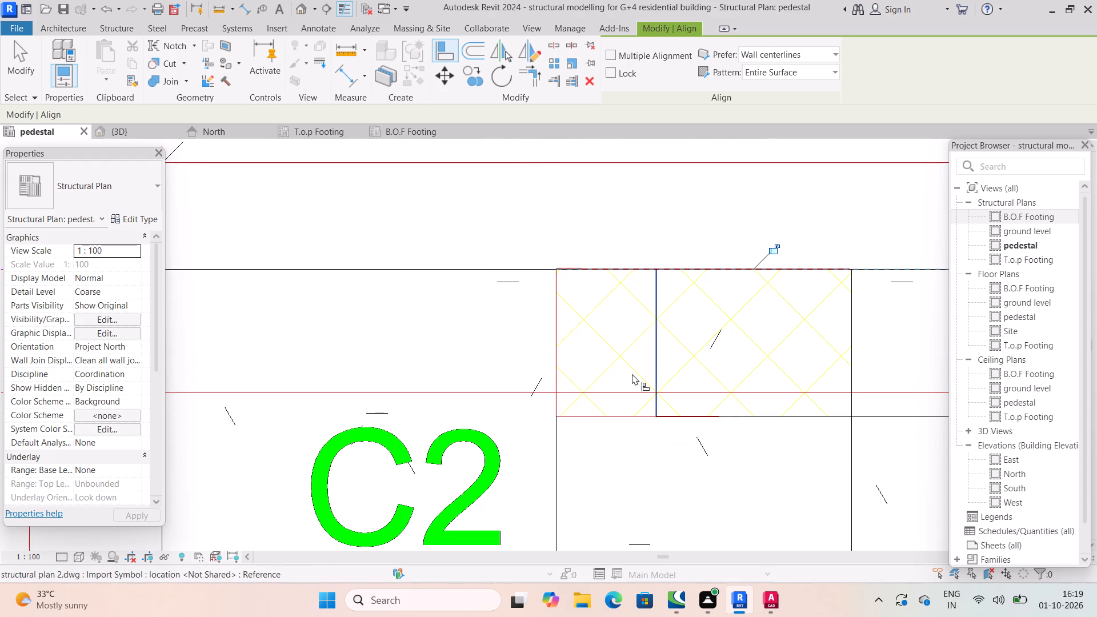
left_click(556, 351)
left_click(656, 347)
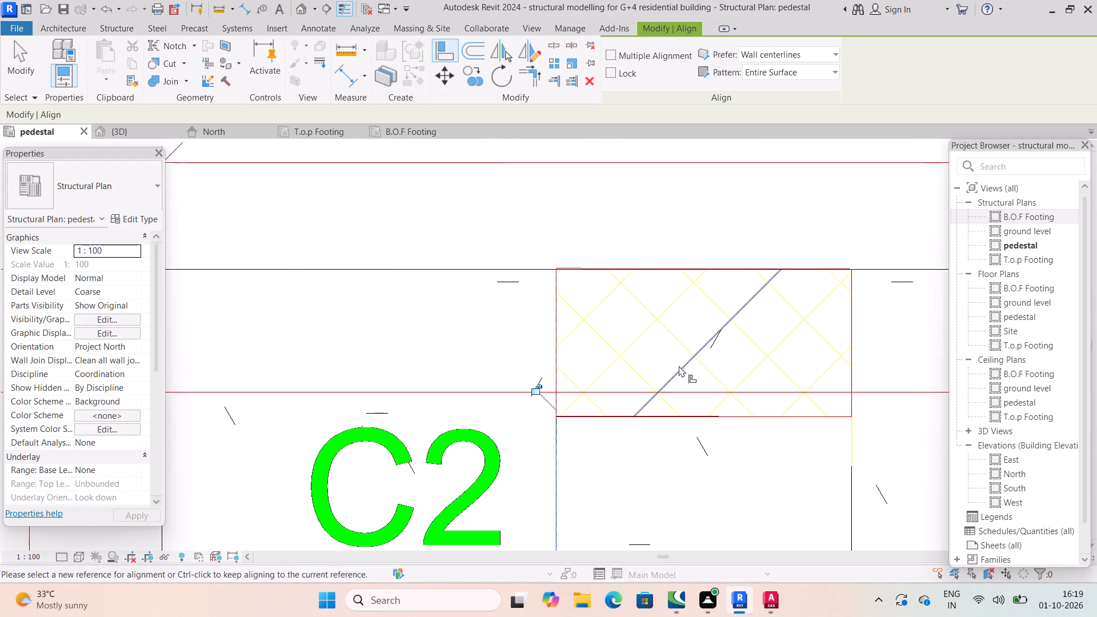
Align the left and top faces of the rectangular column on footing SF5 with the hatched C1 outline.
scroll(679, 366, "down", 5)
scroll(748, 387, "up", 4)
scroll(740, 384, "down", 4)
middle_click_drag(810, 384, 583, 368)
scroll(798, 385, "down", 2)
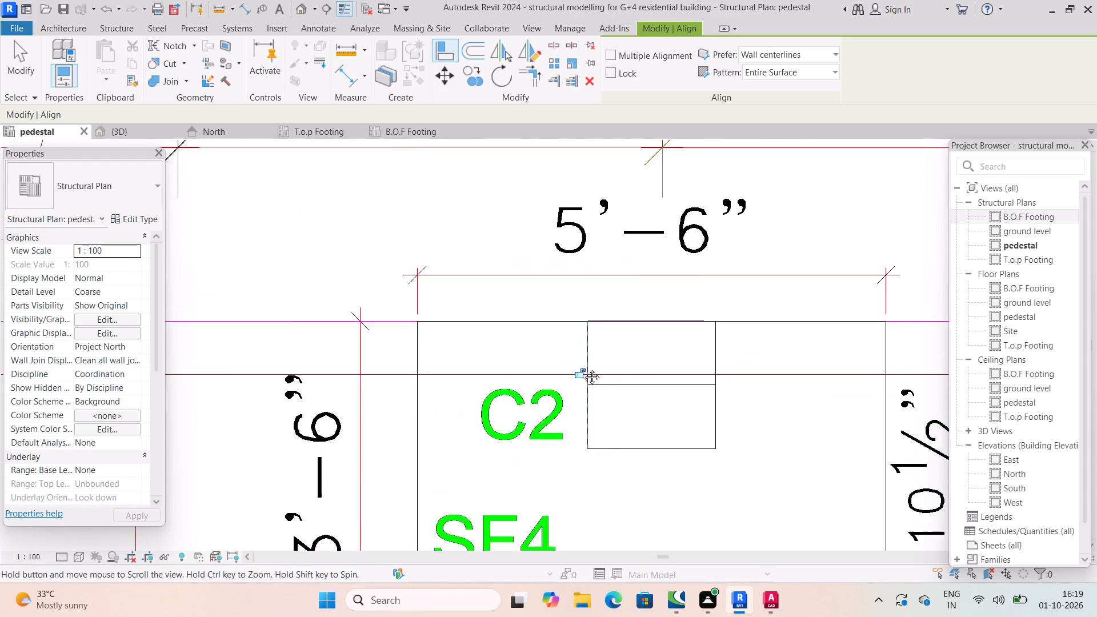
middle_click_drag(583, 368, 551, 363)
scroll(749, 329, "down", 3)
middle_click_drag(748, 328, 707, 323)
middle_click_drag(839, 384, 681, 358)
scroll(816, 382, "down", 1)
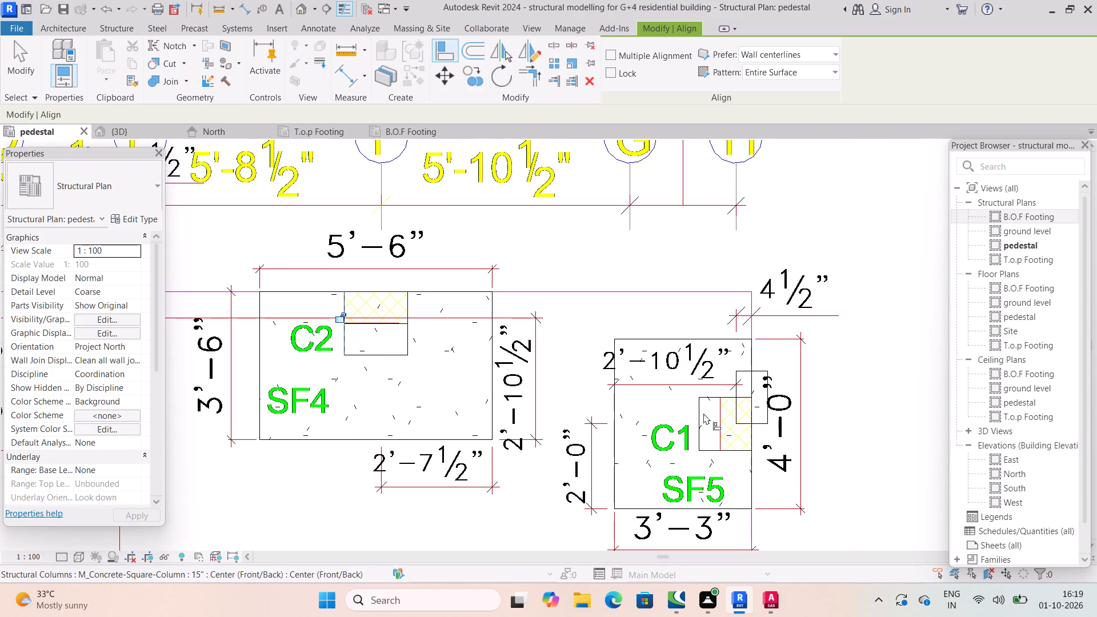
scroll(701, 409, "up", 9)
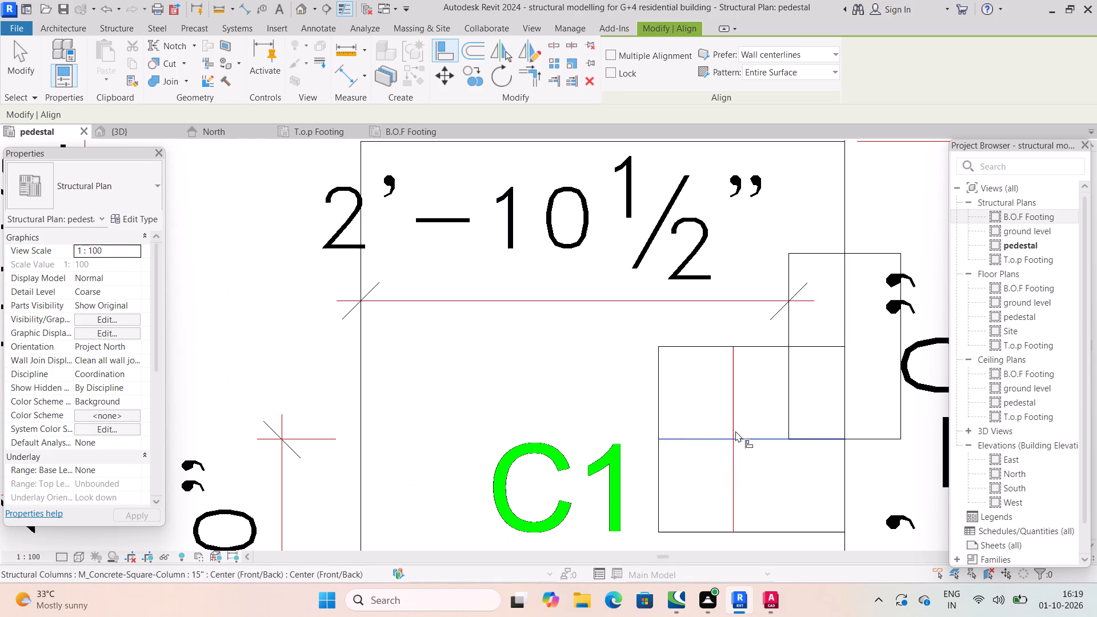
left_click(730, 423)
left_click(791, 379)
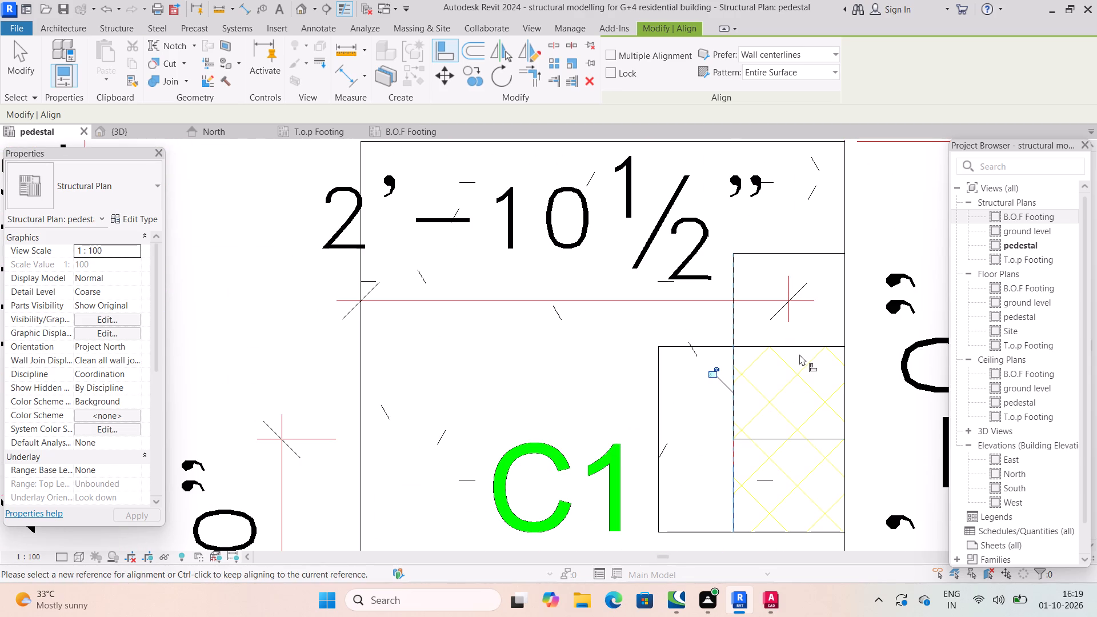
left_click(810, 348)
left_click(812, 249)
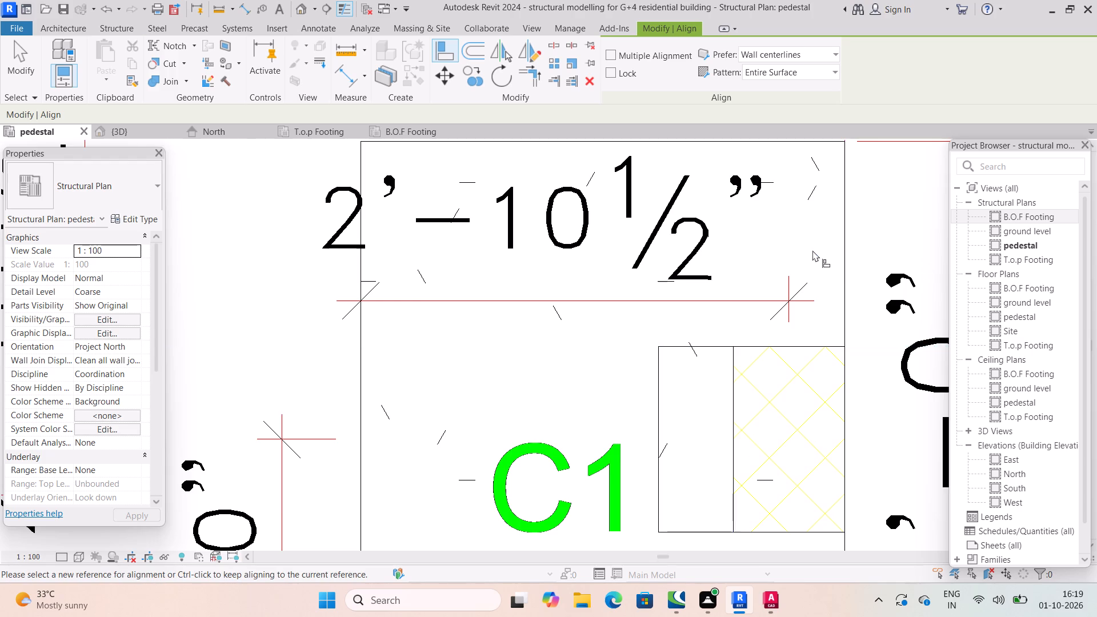
Examine how the columns on footings SF4 and F3 along grid 5 sit against their C1 and C4 outlines.
scroll(812, 251, "down", 18)
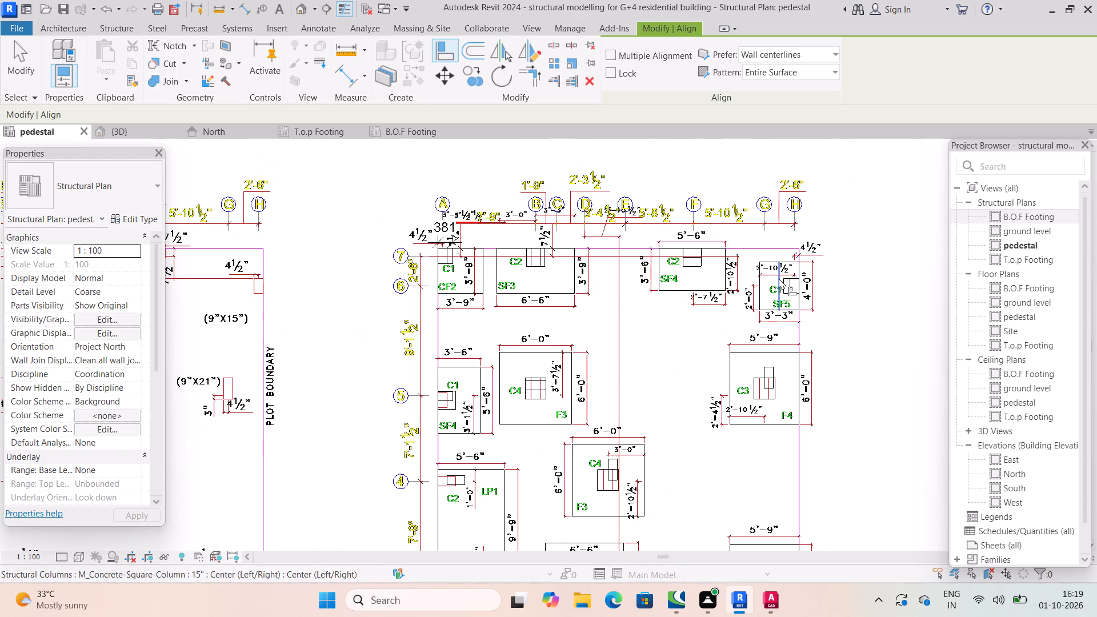
scroll(432, 395, "up", 12)
scroll(486, 422, "up", 2)
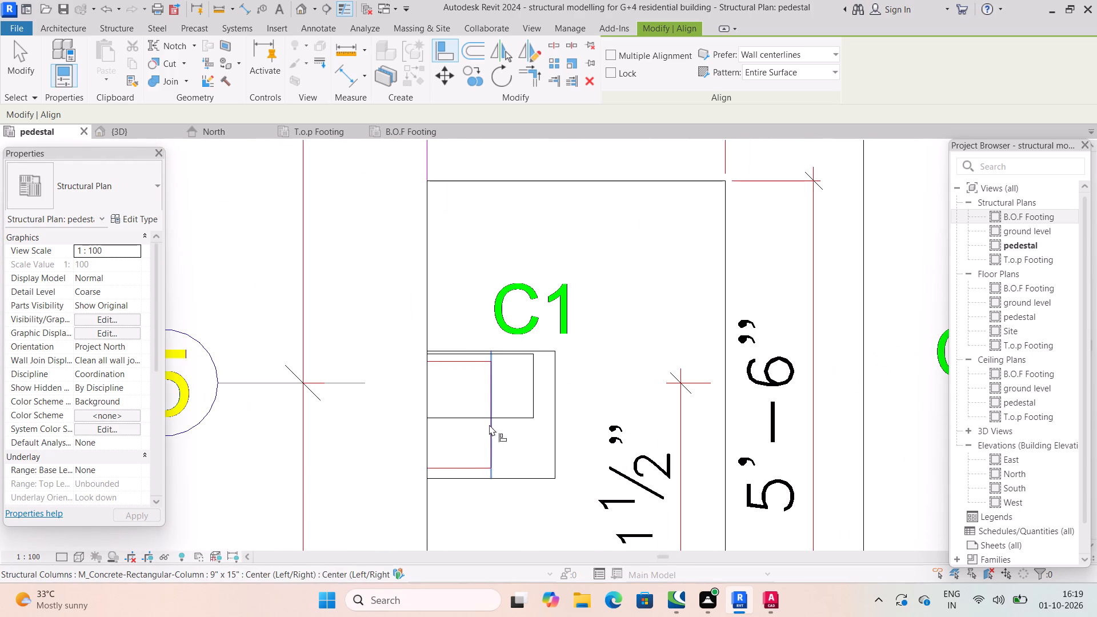
scroll(564, 412, "up", 1)
middle_click_drag(554, 410, 418, 354)
scroll(551, 408, "down", 2)
middle_click_drag(879, 315, 707, 334)
scroll(852, 321, "down", 1)
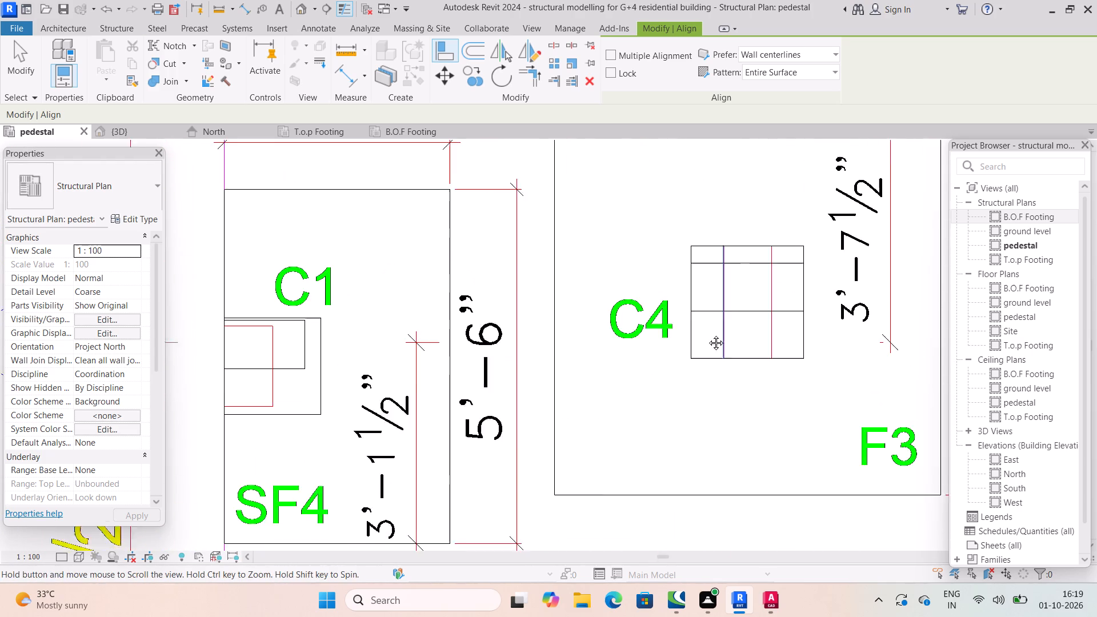
middle_click_drag(707, 334, 696, 337)
scroll(744, 324, "down", 4)
middle_click_drag(300, 352, 525, 354)
scroll(410, 352, "down", 1)
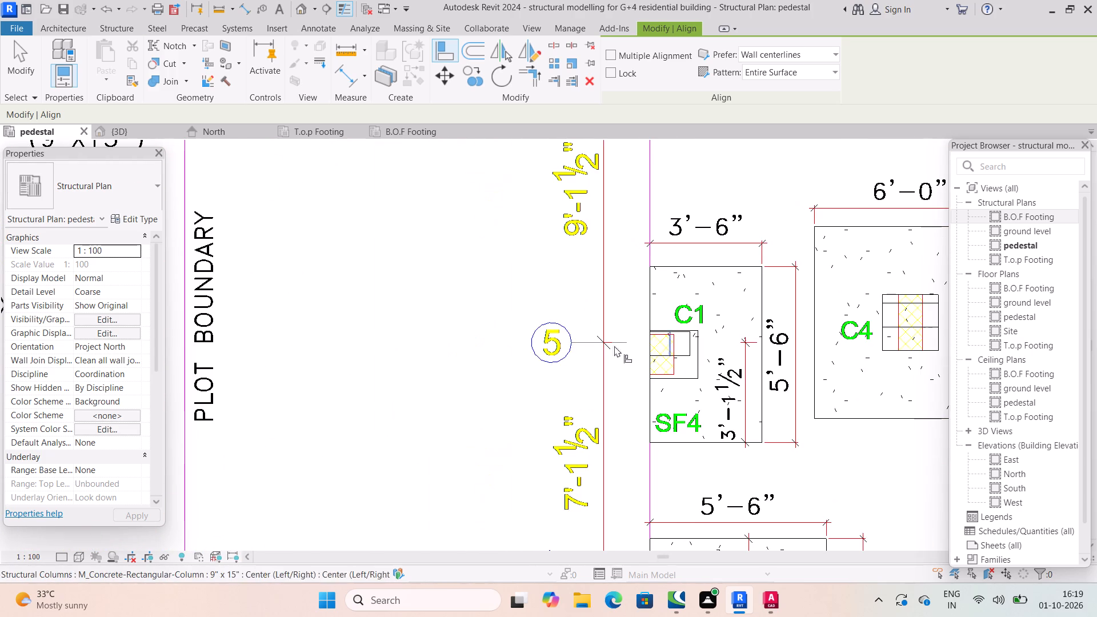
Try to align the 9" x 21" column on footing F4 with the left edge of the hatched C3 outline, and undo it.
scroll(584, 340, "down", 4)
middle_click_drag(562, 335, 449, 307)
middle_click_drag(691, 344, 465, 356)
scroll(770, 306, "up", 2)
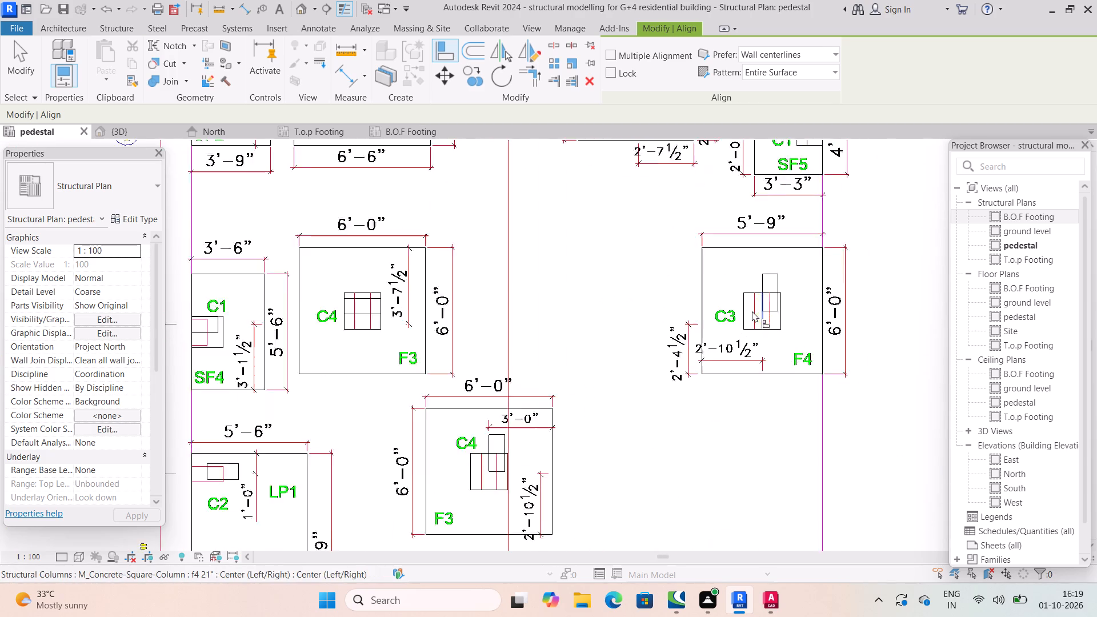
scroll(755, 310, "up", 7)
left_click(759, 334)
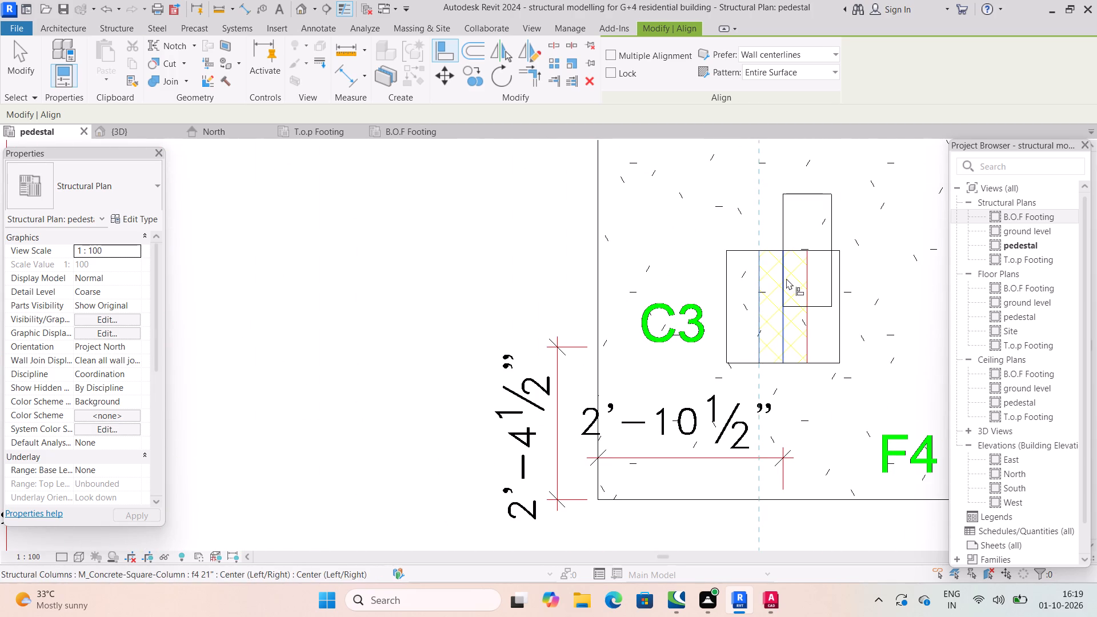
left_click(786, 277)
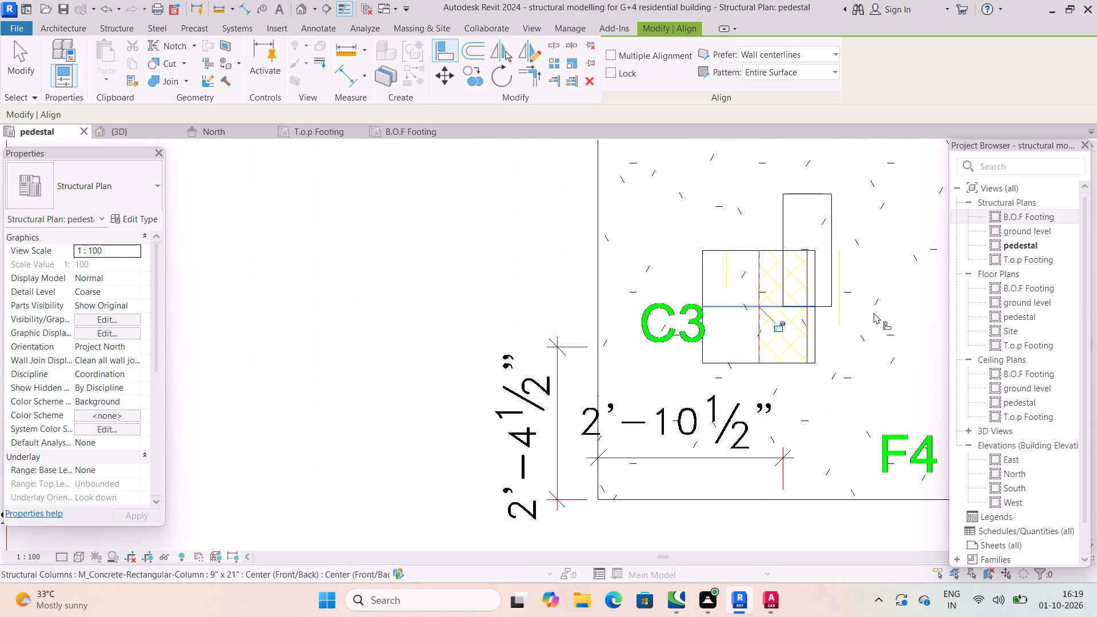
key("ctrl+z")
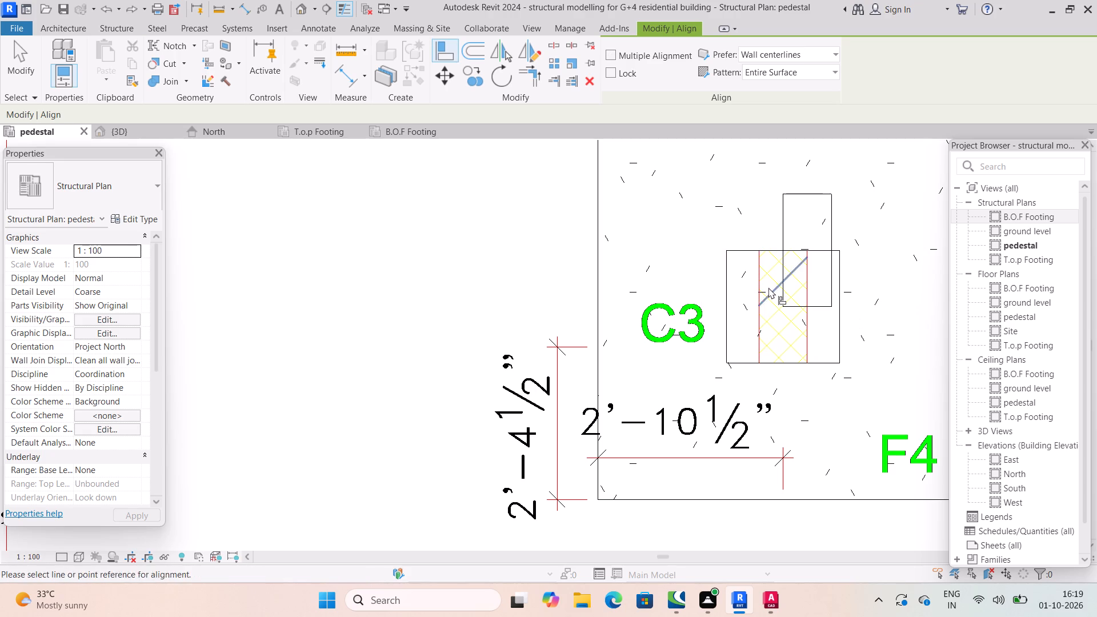
Align the left/right centre line of footing F4 with the left edge of the hatched C3 outline.
left_click(761, 285)
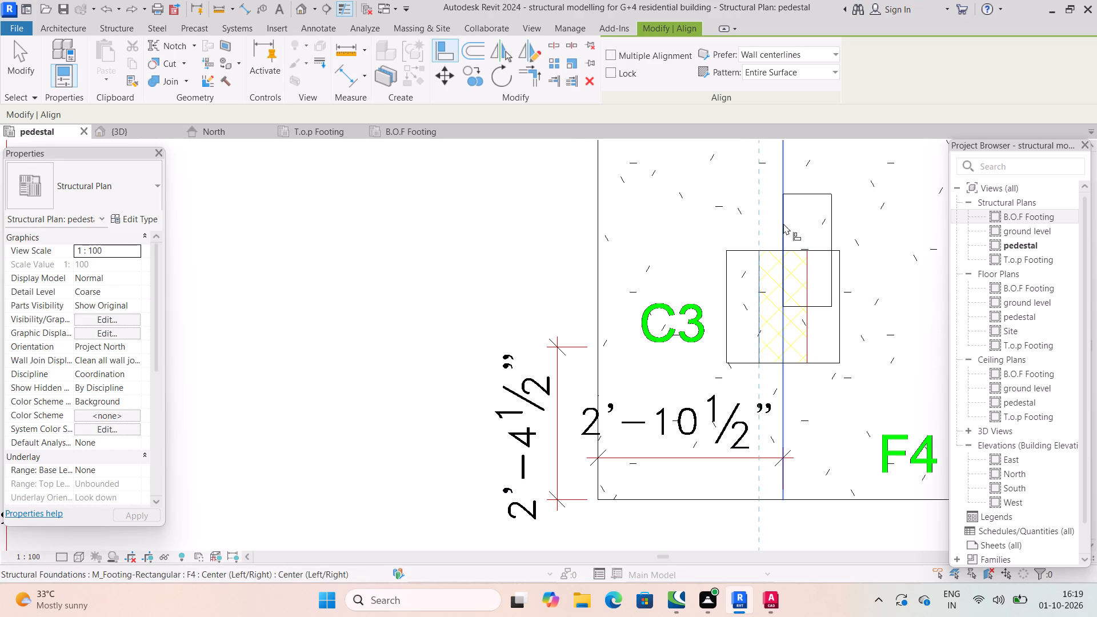
left_click(783, 223)
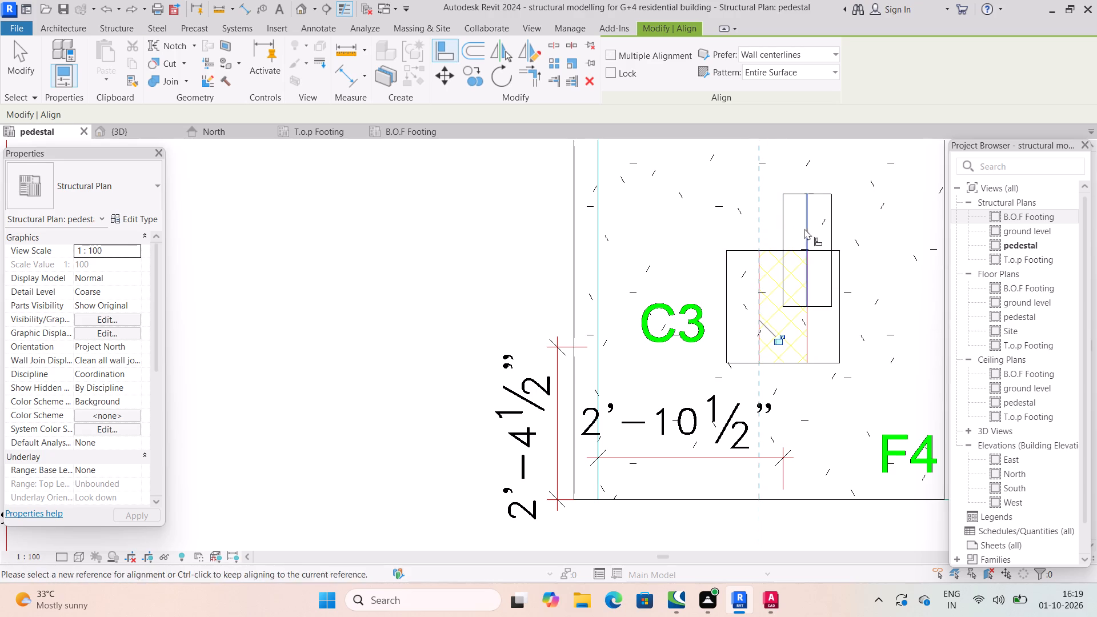
key("Escape")
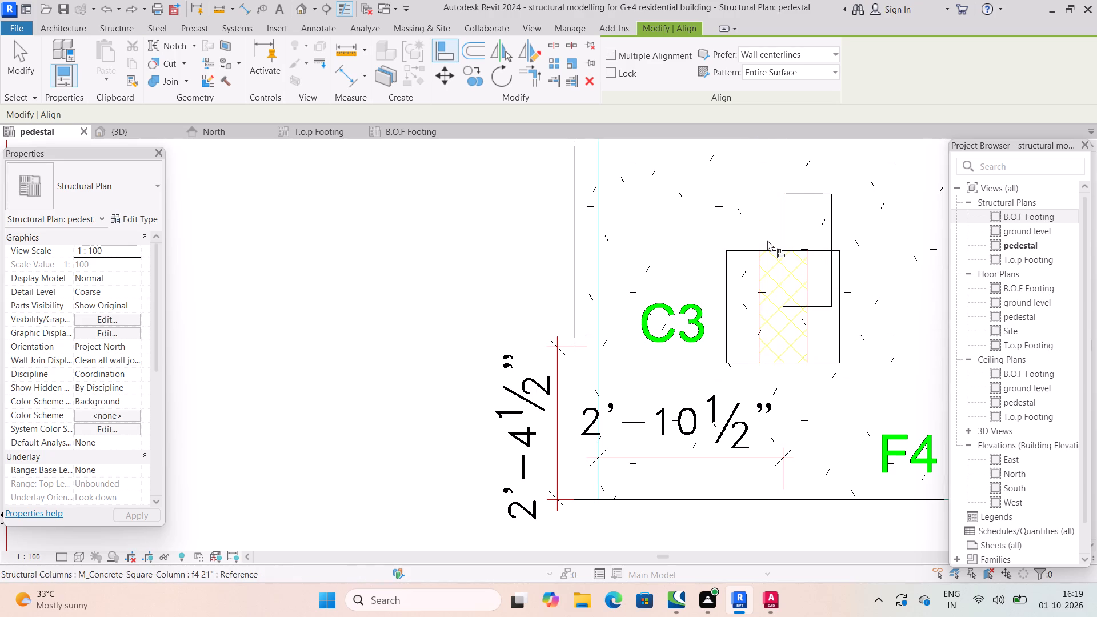
Align the left face of the 9" x 21" column on F4 with the left edge of the hatched C3 outline.
left_click(759, 273)
left_click(788, 226)
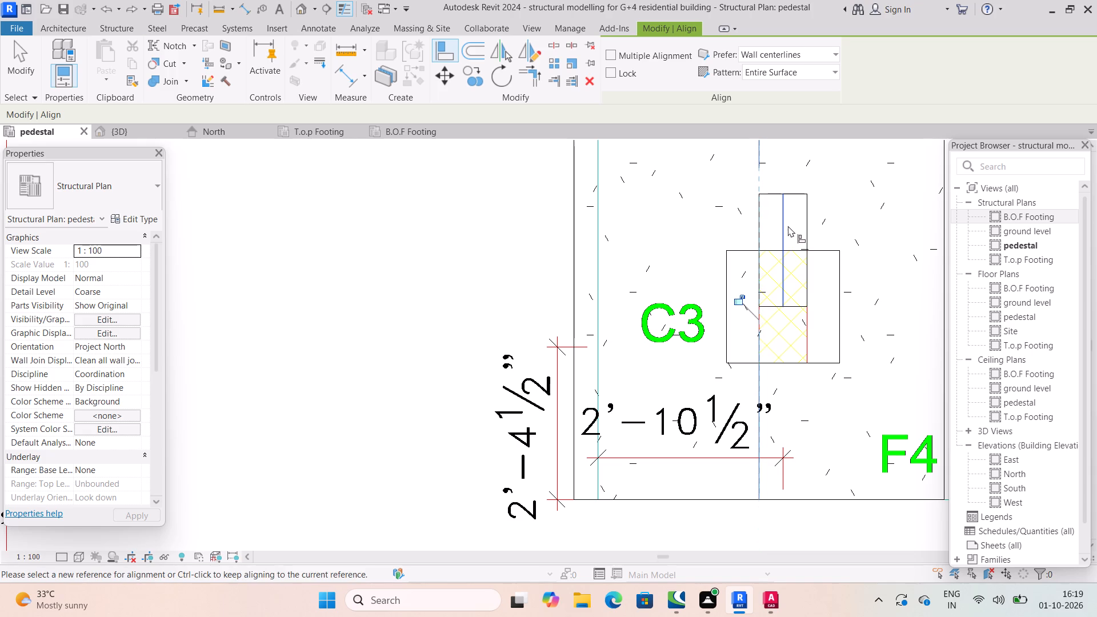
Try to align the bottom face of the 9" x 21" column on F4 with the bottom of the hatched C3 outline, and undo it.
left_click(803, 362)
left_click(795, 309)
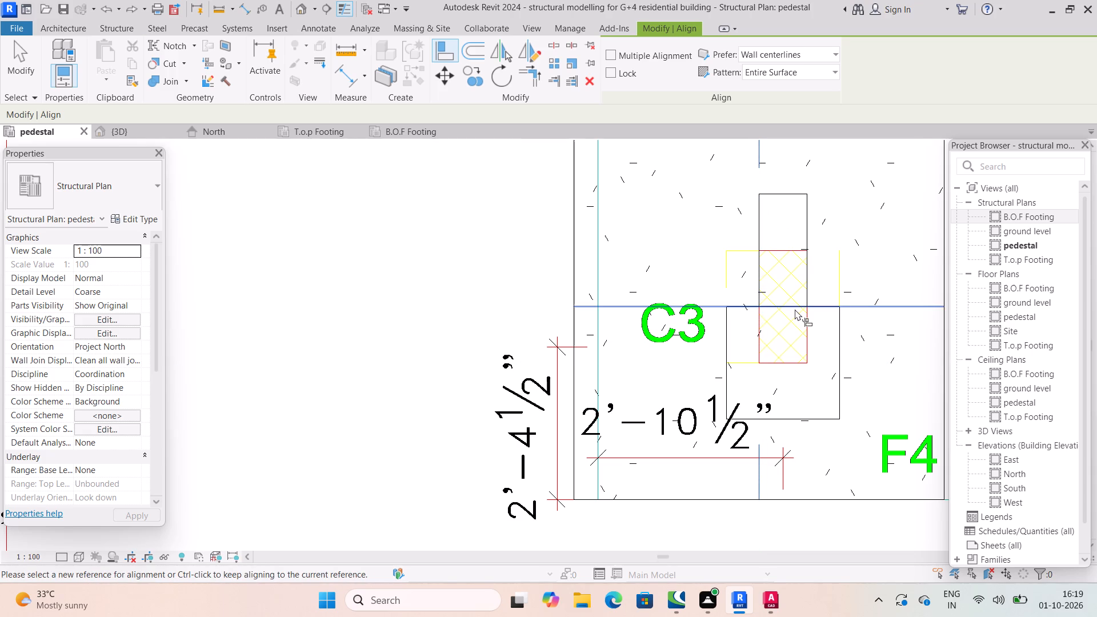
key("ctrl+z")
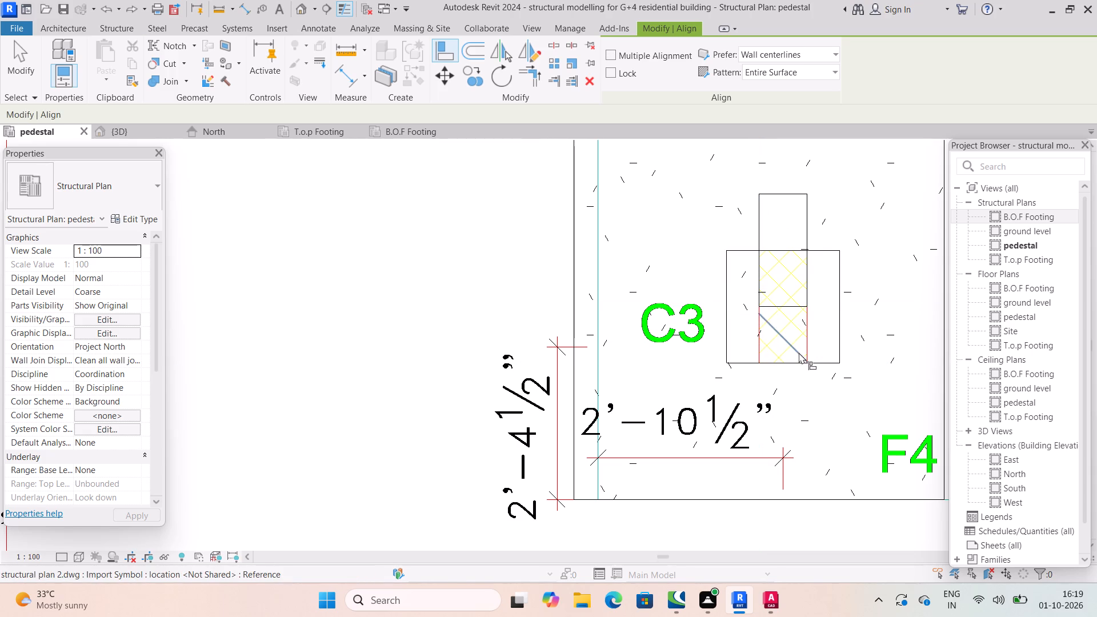
Align the top face of the 9" x 21" column on footing F4 with the top edge of the hatched C3 outline.
left_click(790, 362)
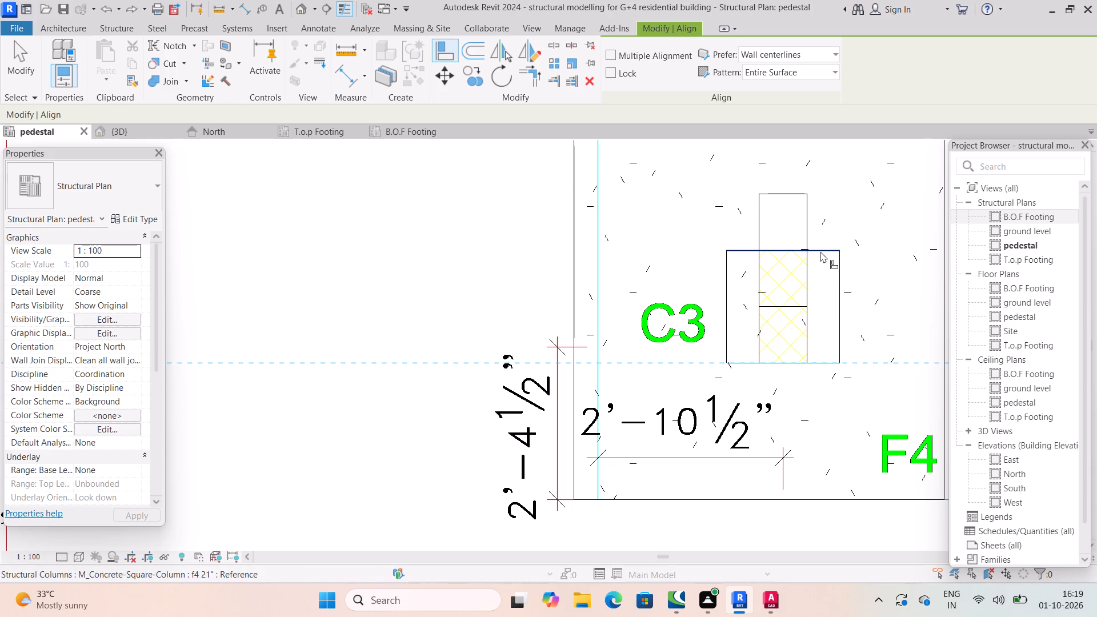
key("Escape")
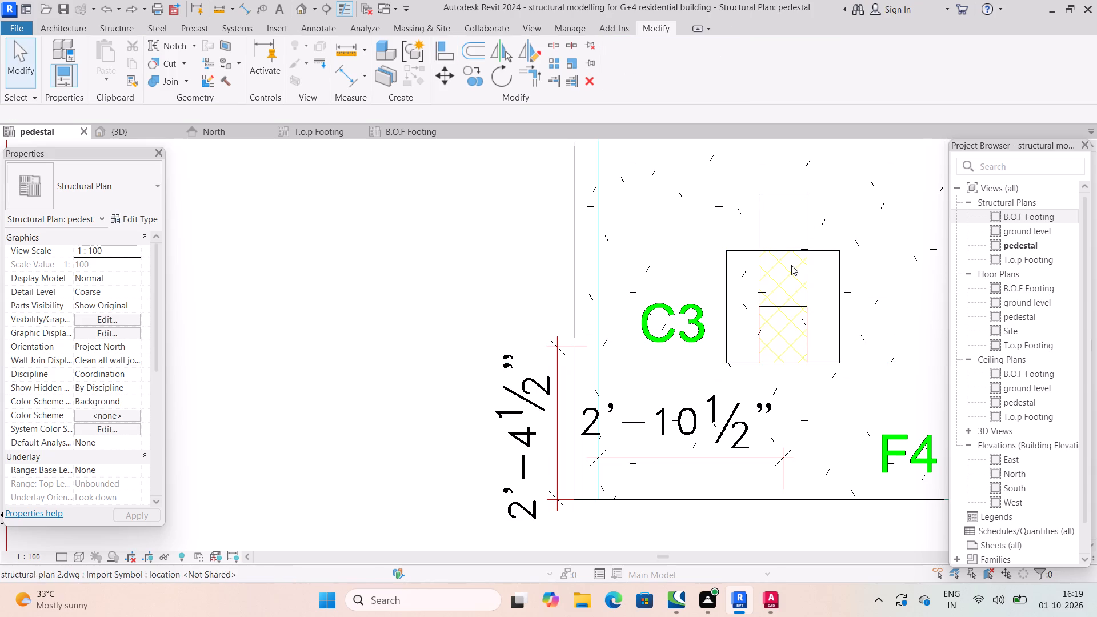
left_click(822, 253)
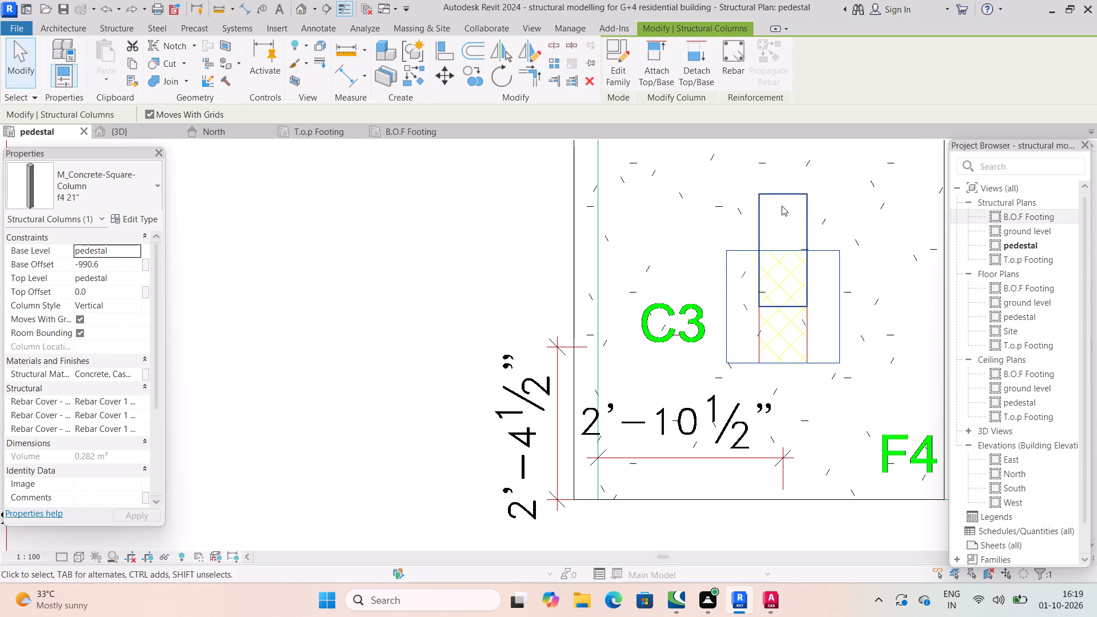
left_click(446, 52)
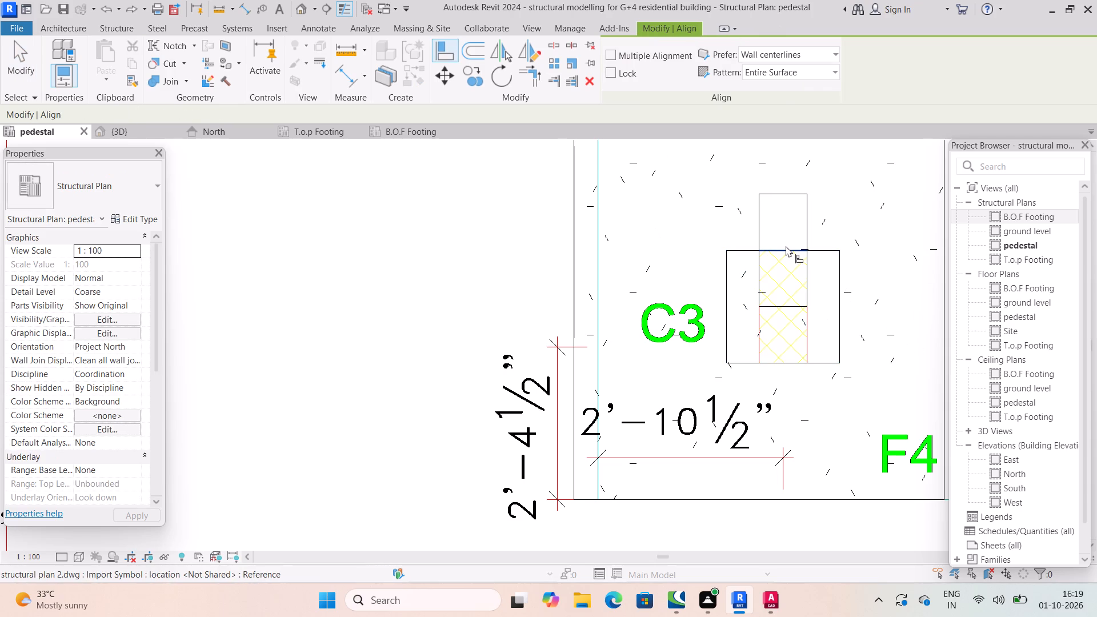
left_click(786, 246)
left_click(783, 190)
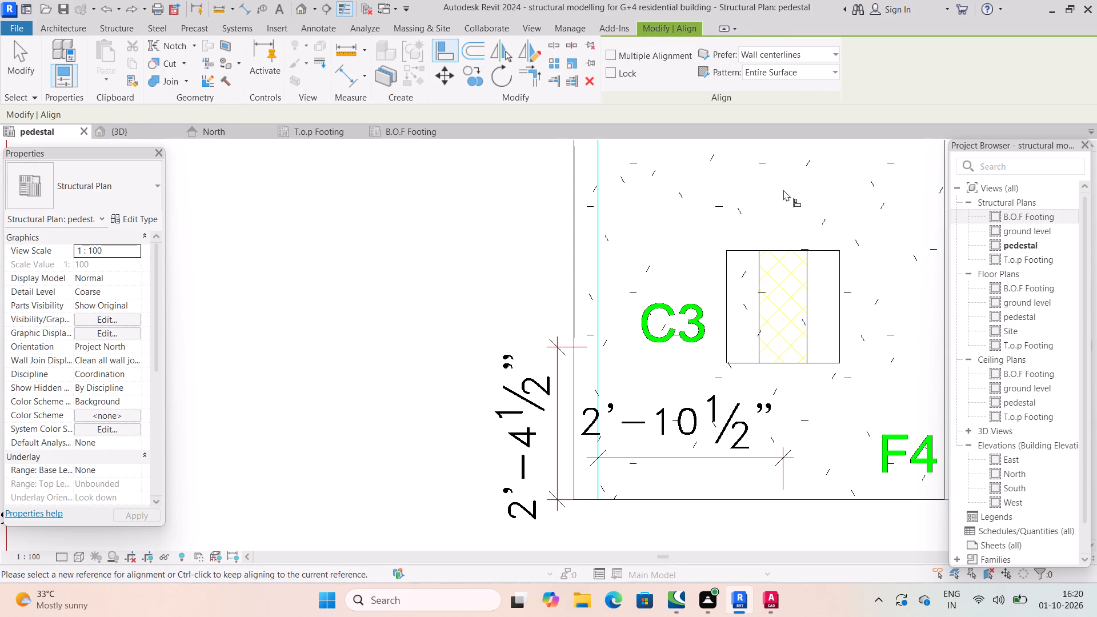
Align the left and top faces of the 9" x 18" column on LP1 at grid 4 with the hatched C2 outline.
scroll(825, 286, "down", 8)
scroll(698, 343, "down", 4)
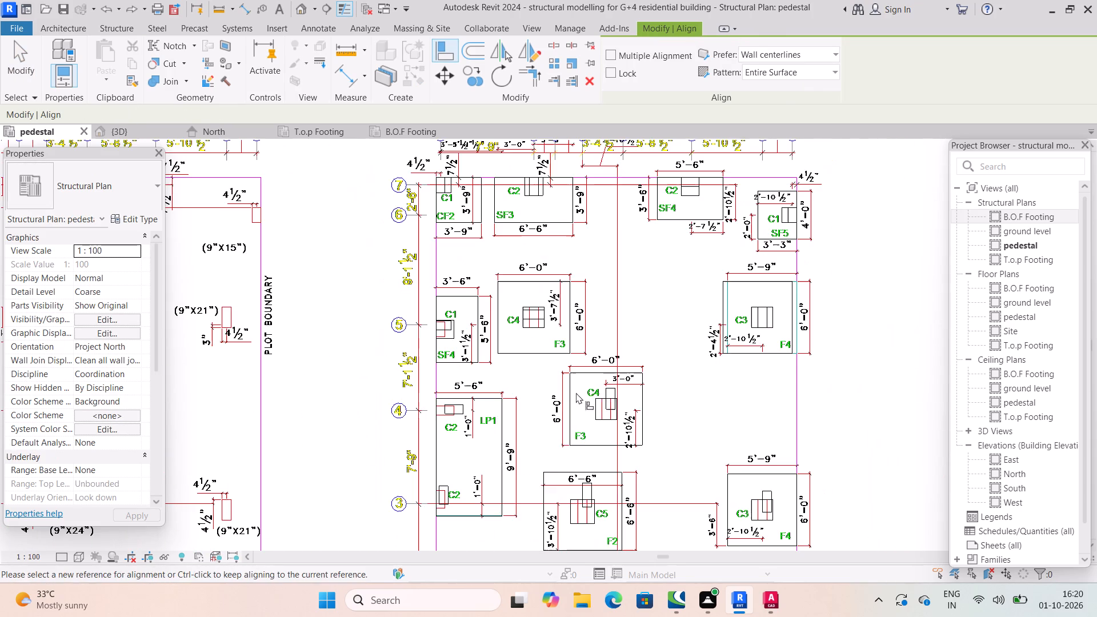
scroll(424, 406, "up", 15)
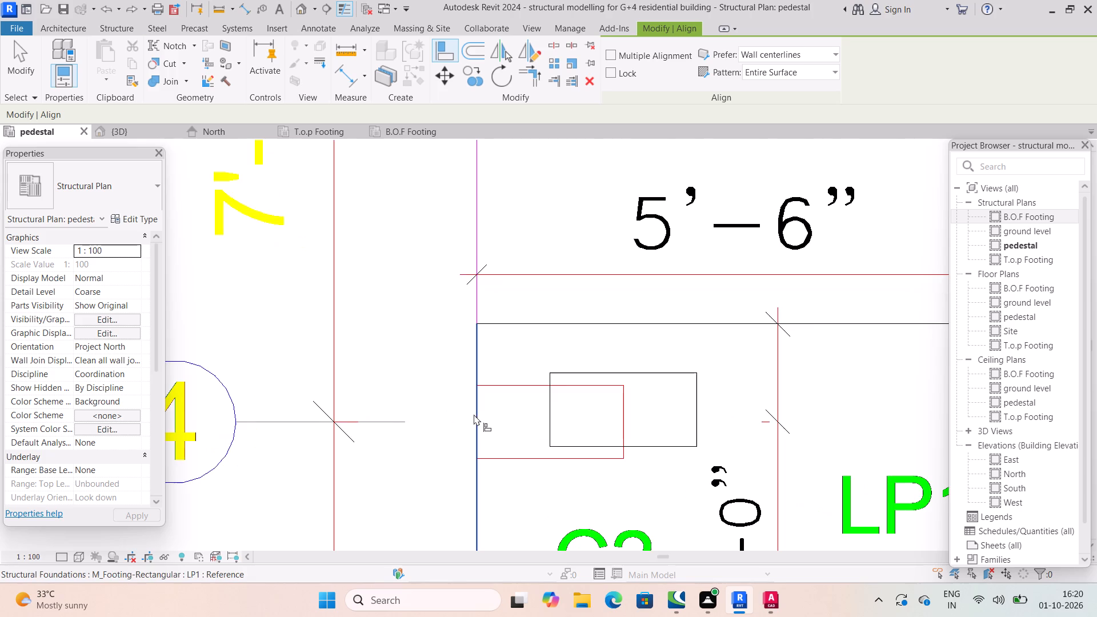
scroll(479, 415, "up", 4)
left_click(478, 416)
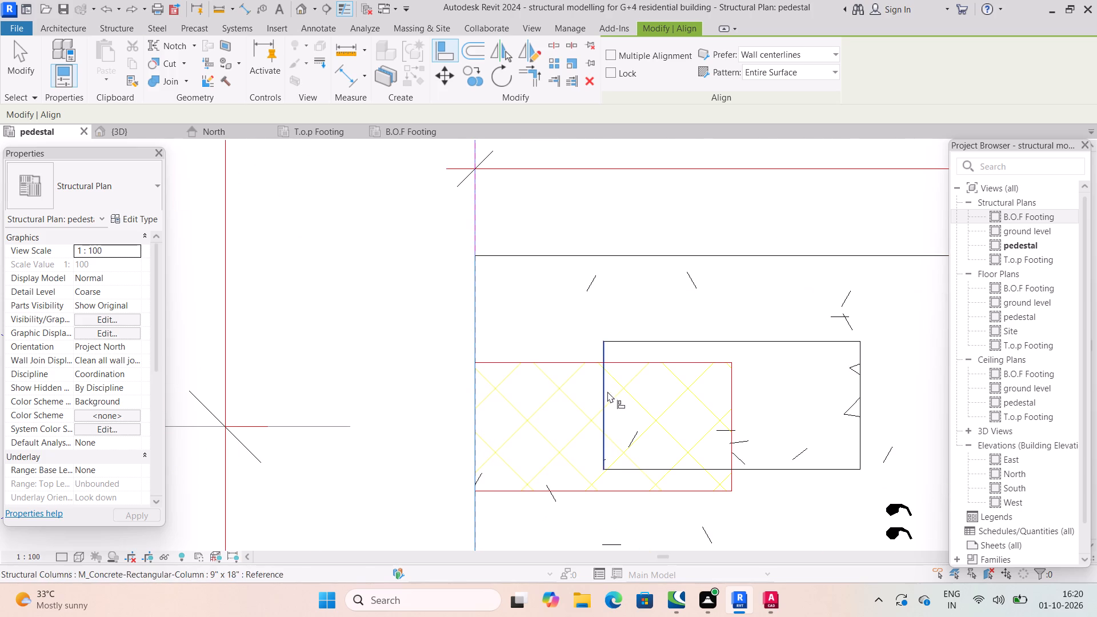
left_click(607, 391)
left_click(654, 363)
left_click(663, 338)
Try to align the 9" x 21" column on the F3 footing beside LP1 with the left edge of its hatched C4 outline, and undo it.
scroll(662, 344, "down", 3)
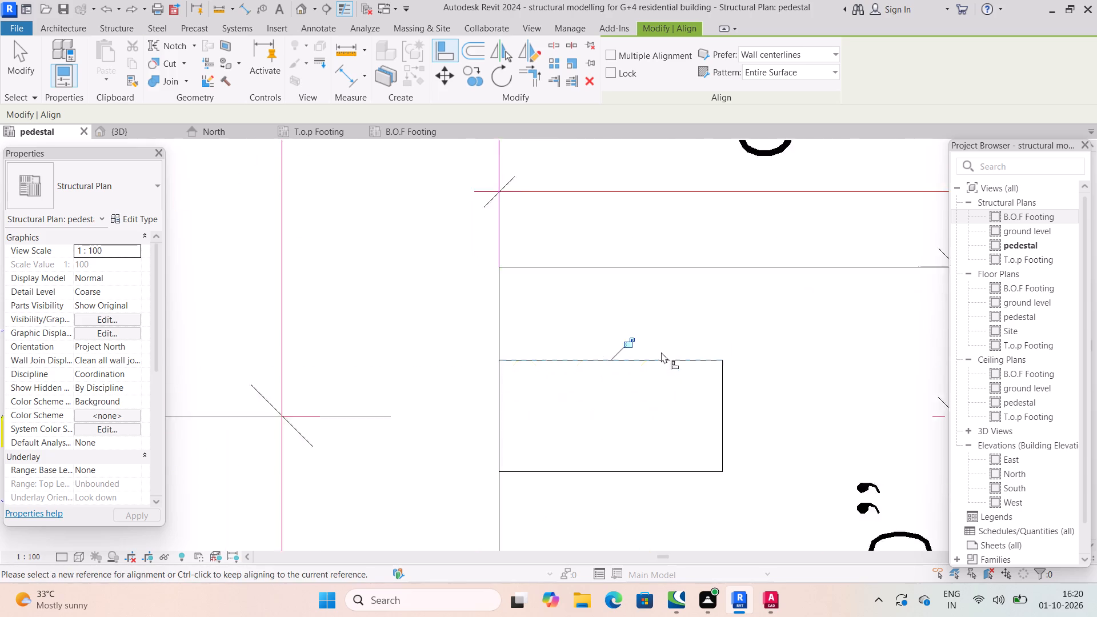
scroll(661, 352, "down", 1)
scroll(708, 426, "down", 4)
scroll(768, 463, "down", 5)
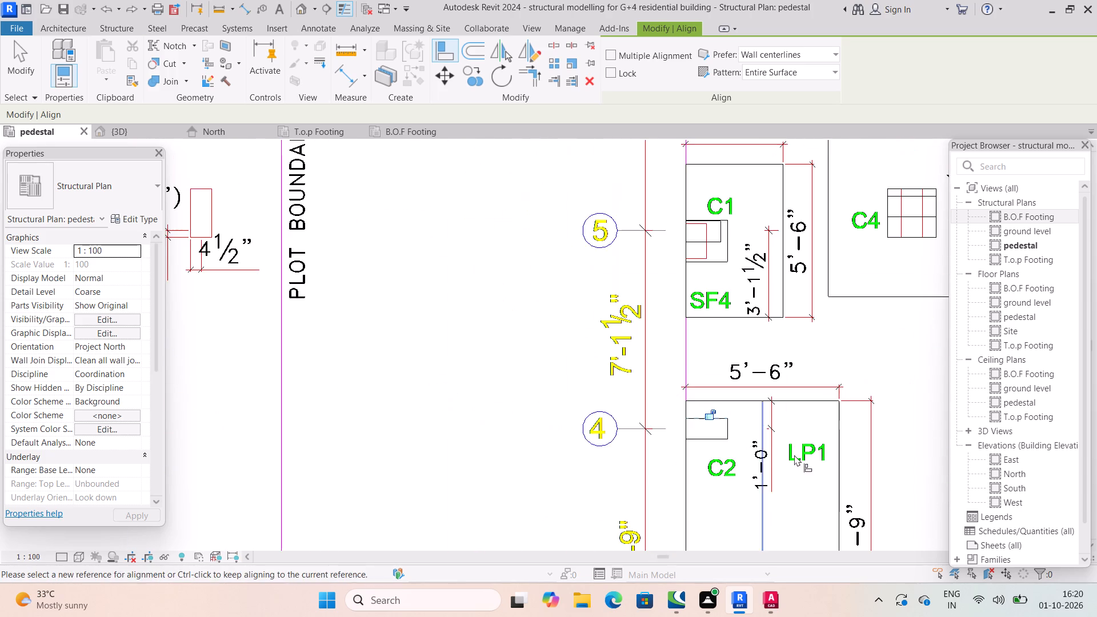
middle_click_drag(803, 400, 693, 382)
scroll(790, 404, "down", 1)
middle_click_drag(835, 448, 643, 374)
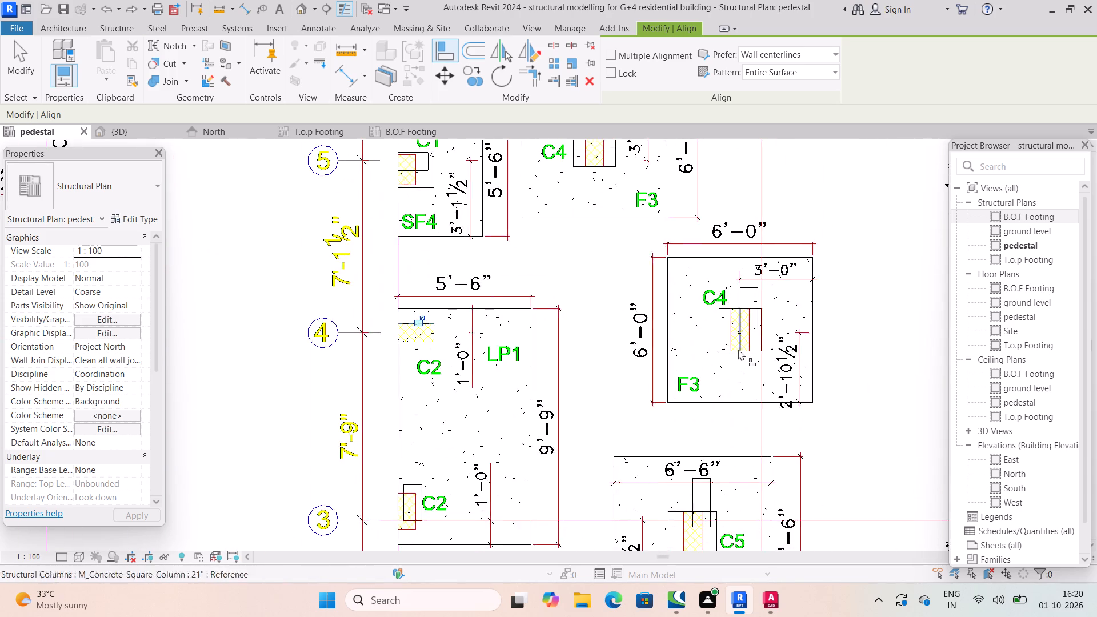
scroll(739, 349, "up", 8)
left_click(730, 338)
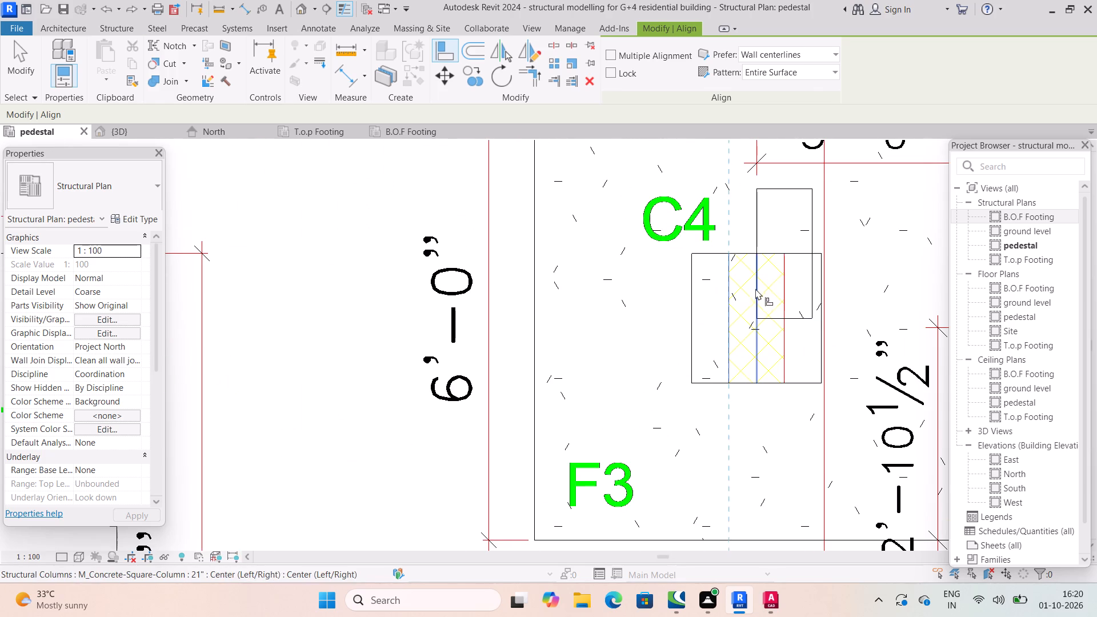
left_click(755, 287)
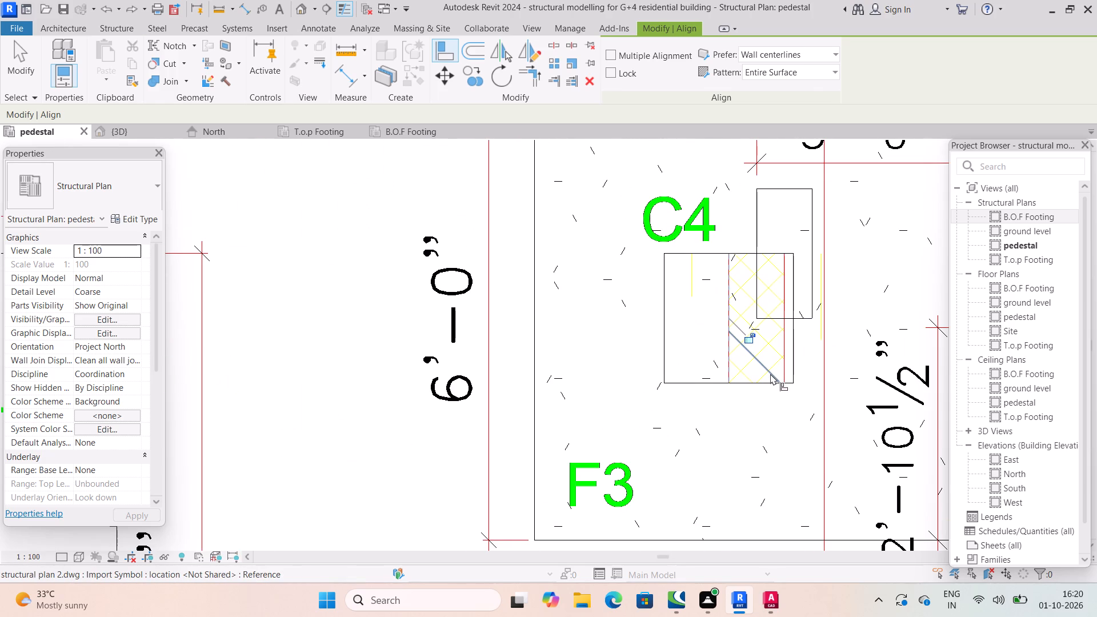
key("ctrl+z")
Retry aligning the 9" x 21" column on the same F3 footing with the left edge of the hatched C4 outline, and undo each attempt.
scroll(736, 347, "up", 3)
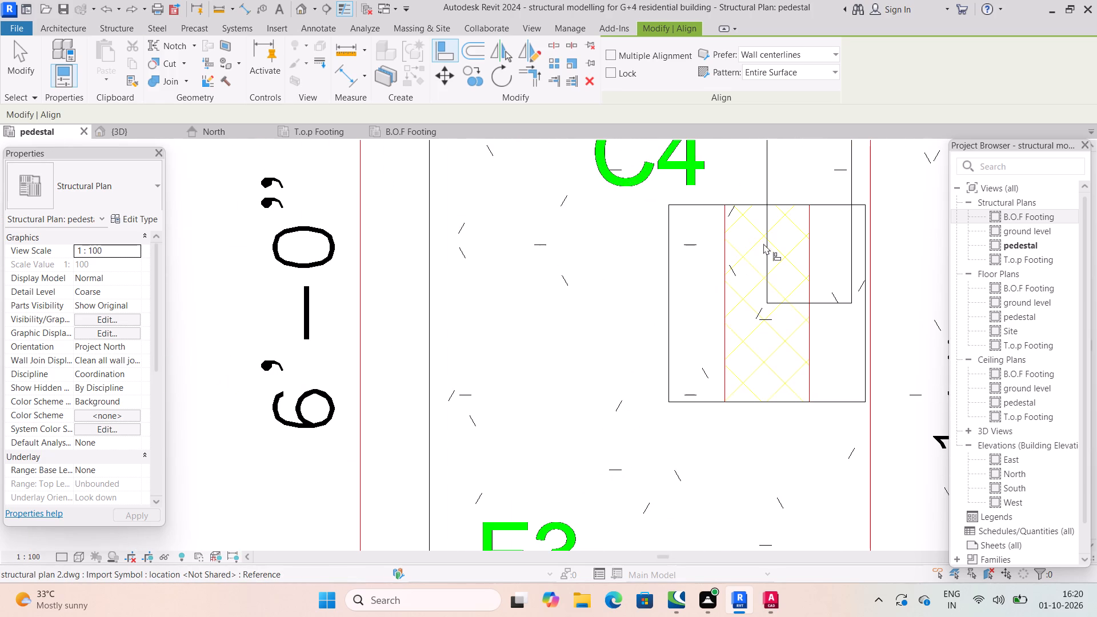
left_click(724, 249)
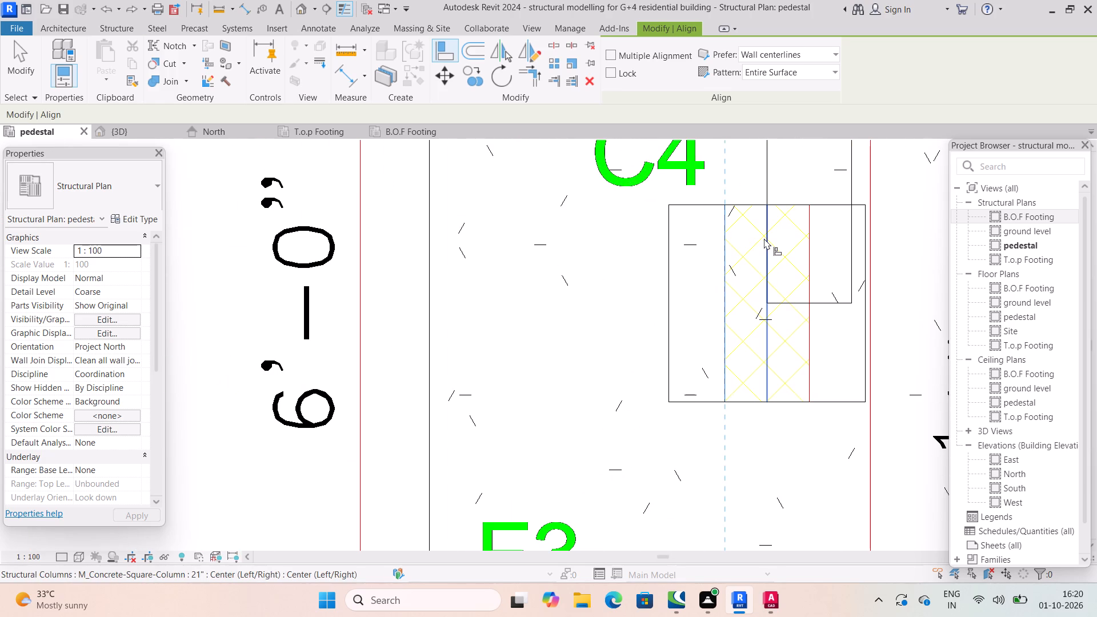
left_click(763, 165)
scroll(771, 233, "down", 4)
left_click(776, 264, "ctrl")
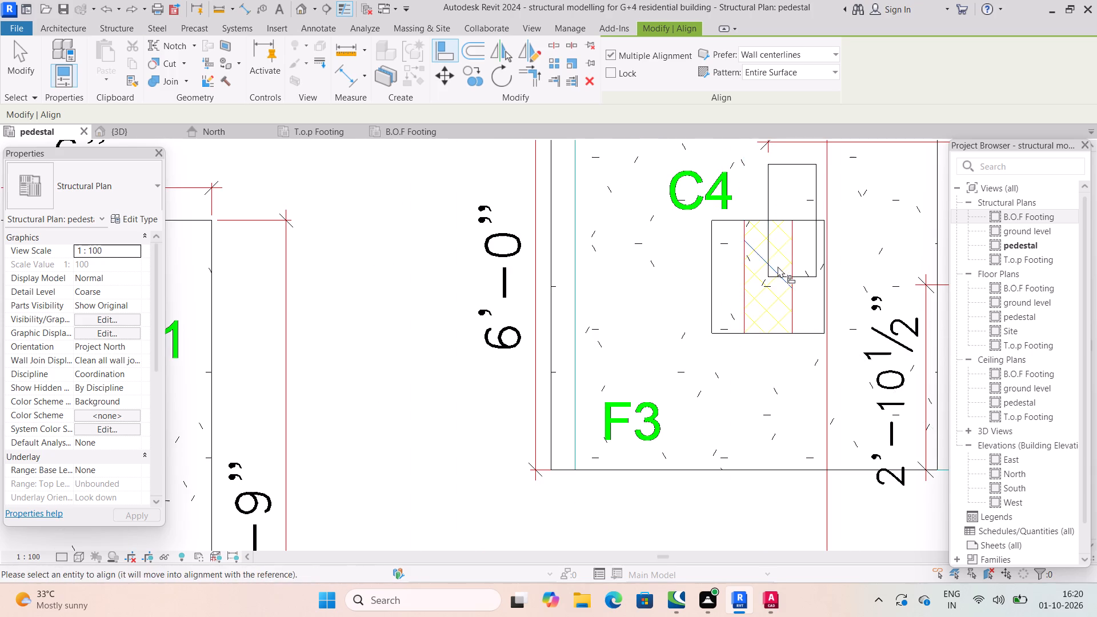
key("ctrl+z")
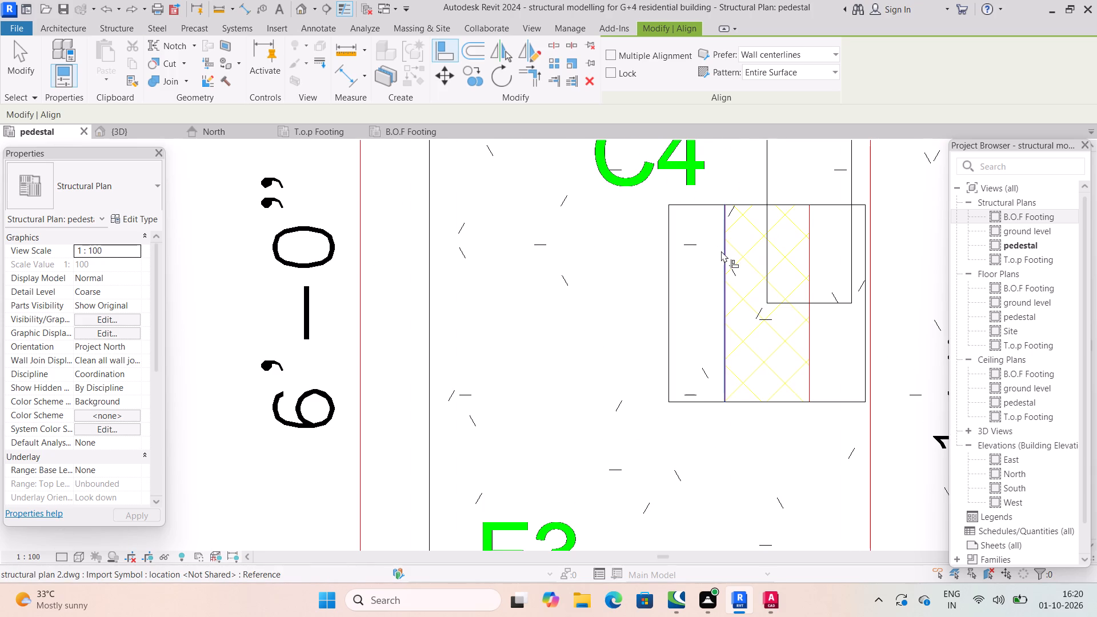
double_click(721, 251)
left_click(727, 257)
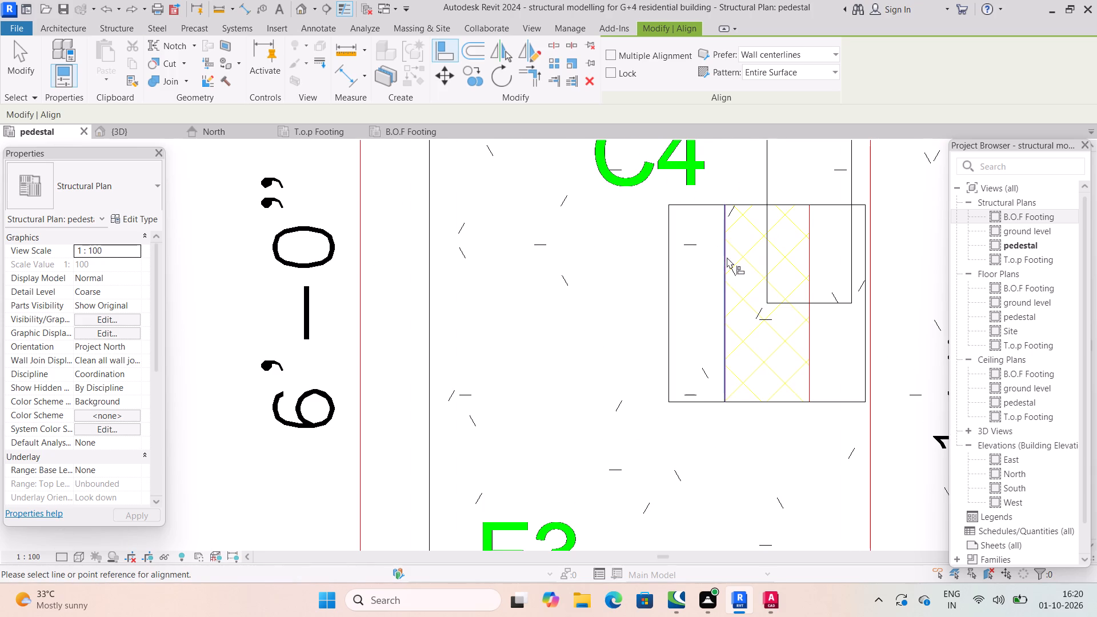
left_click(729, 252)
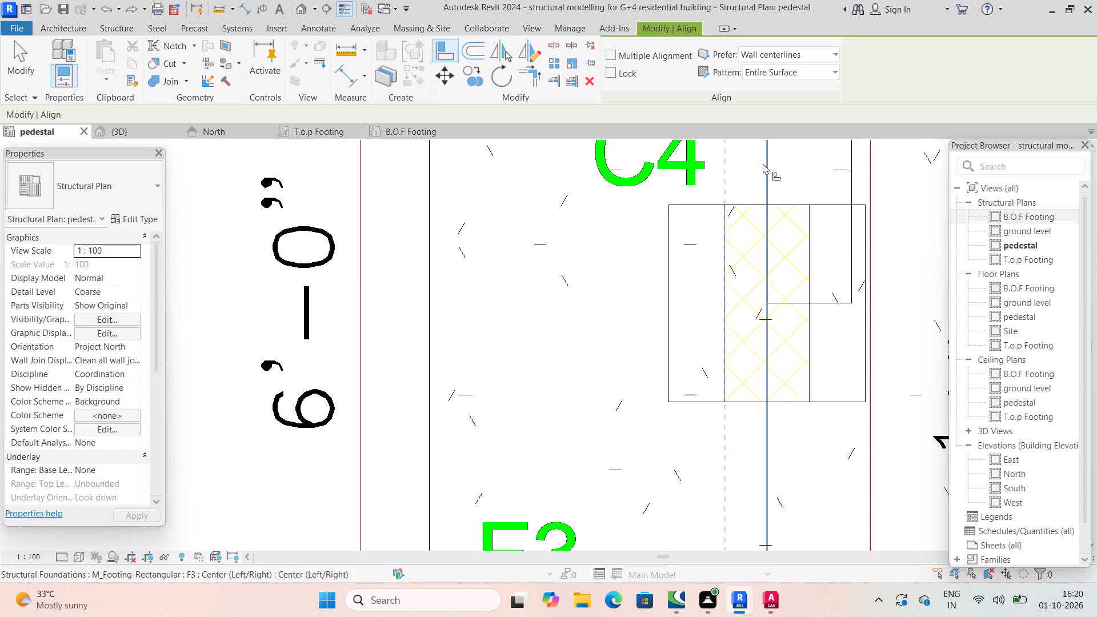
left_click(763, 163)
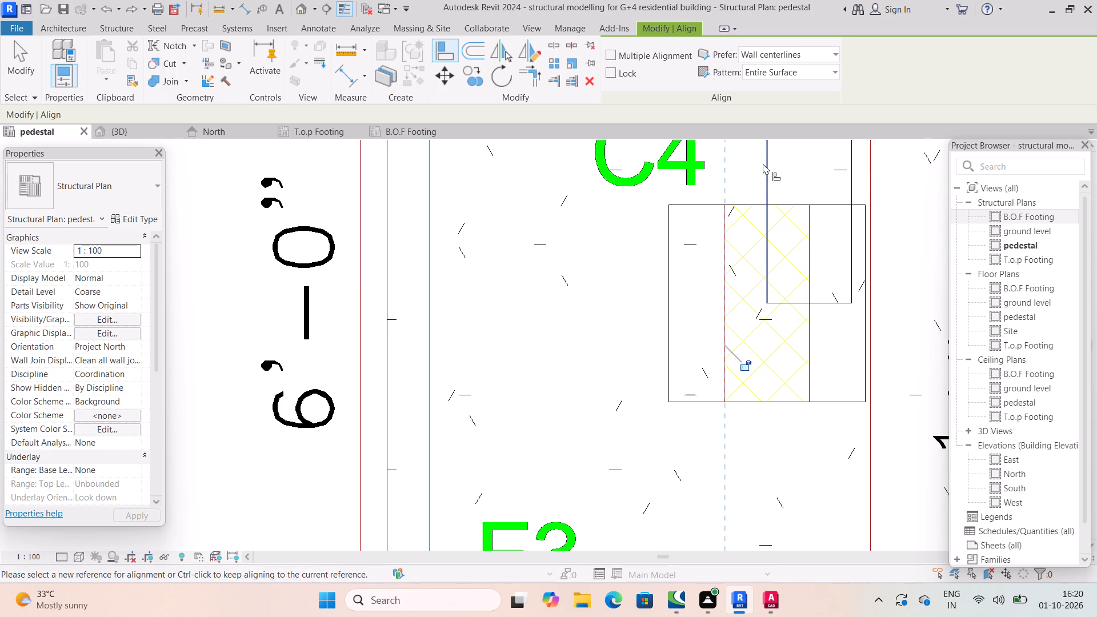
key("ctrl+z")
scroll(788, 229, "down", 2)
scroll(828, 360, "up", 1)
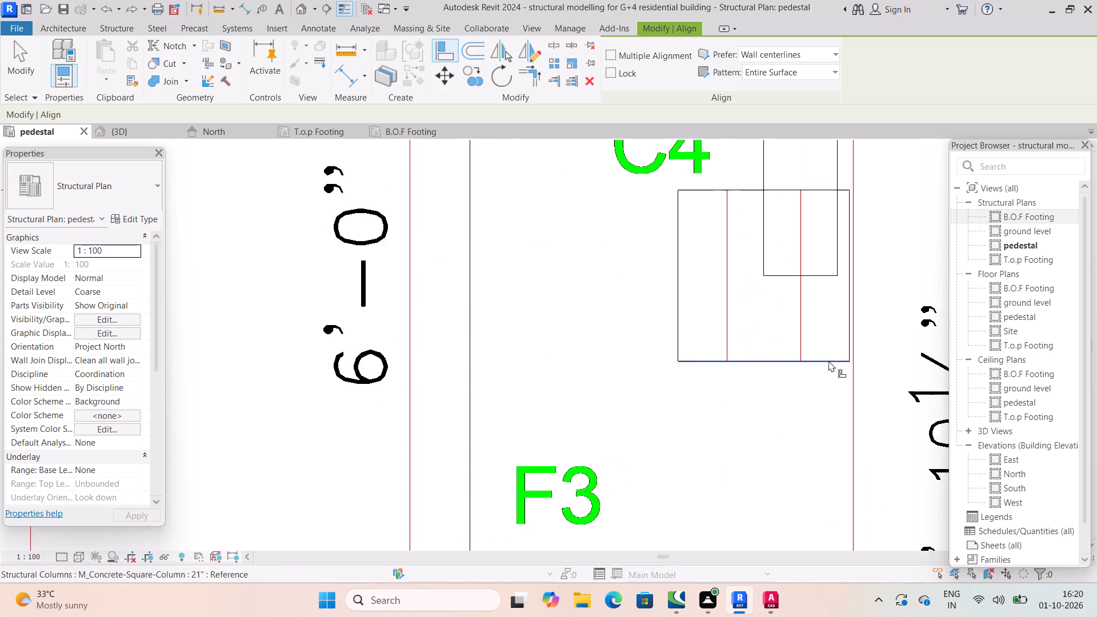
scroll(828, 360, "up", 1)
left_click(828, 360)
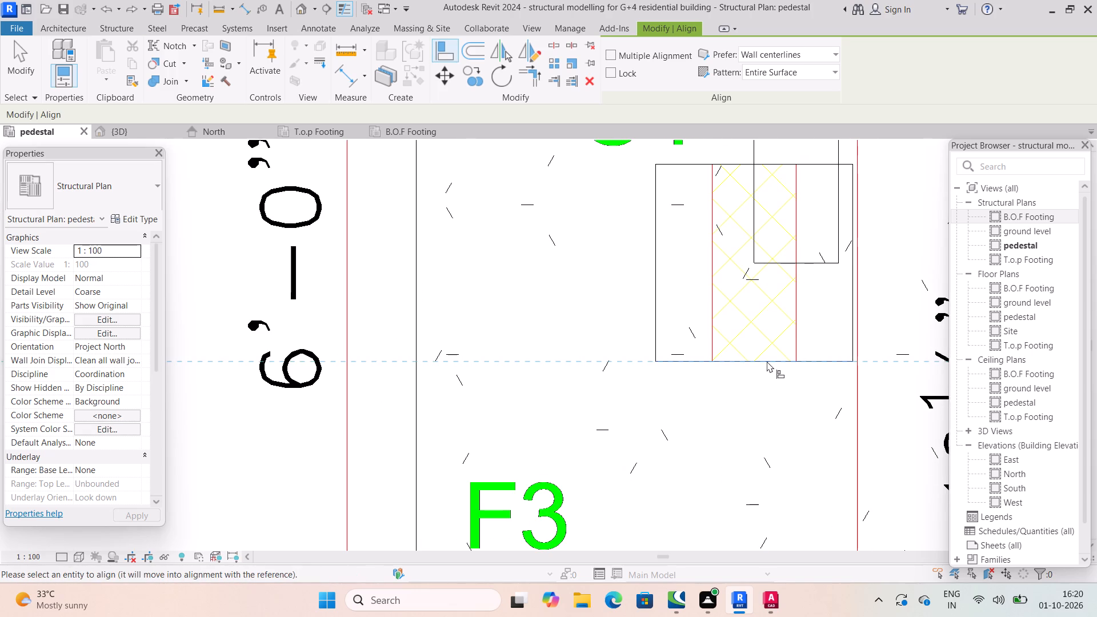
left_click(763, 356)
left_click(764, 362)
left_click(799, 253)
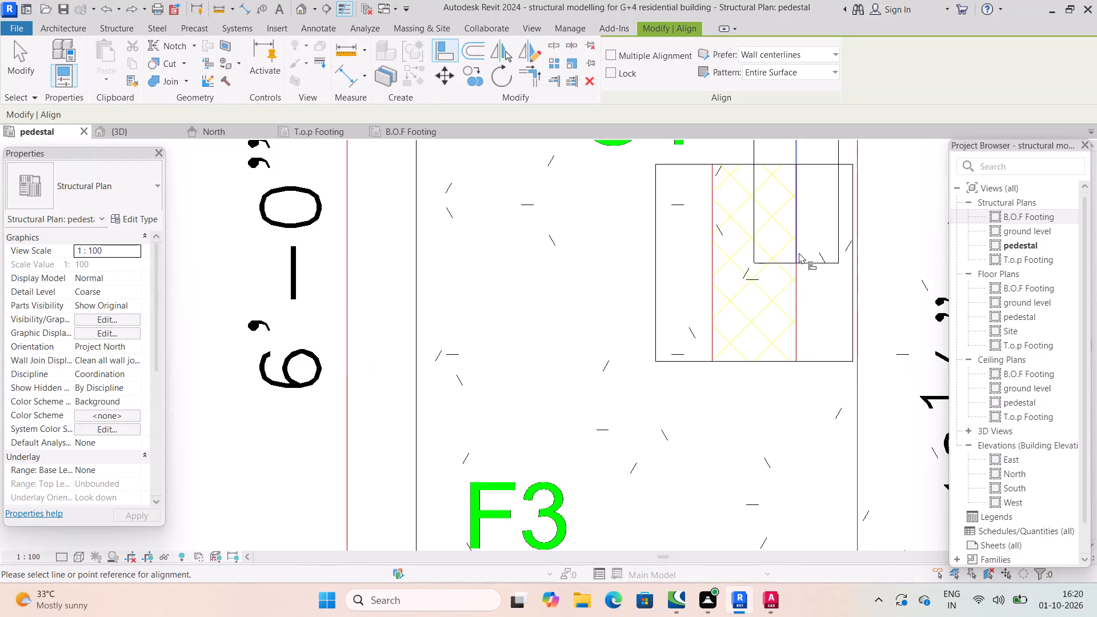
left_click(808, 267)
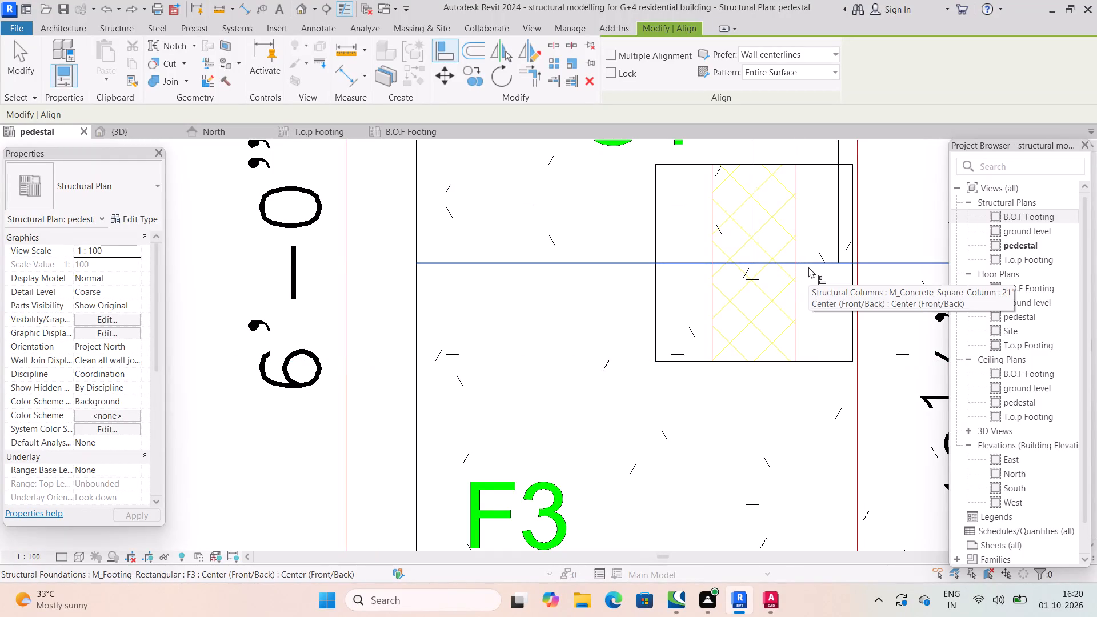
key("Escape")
Rotate the 9" x 15" column on footing SF4 at grid 5 by 90 degrees.
middle_click_drag(778, 352, 787, 358)
scroll(778, 352, "down", 5)
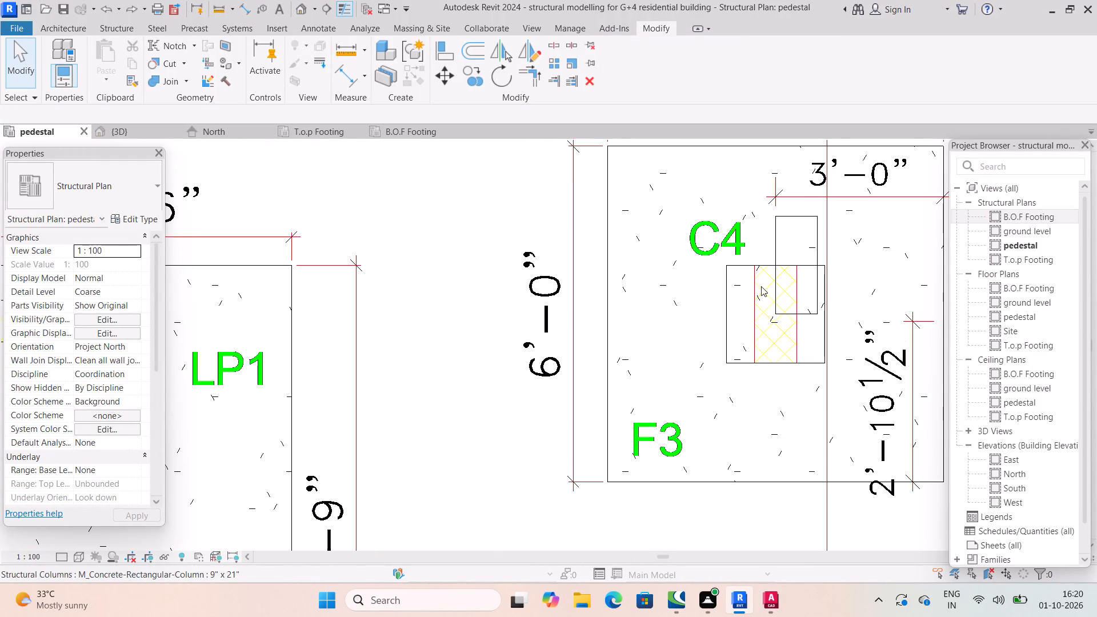
scroll(786, 368, "down", 6)
middle_click_drag(792, 376, 803, 396)
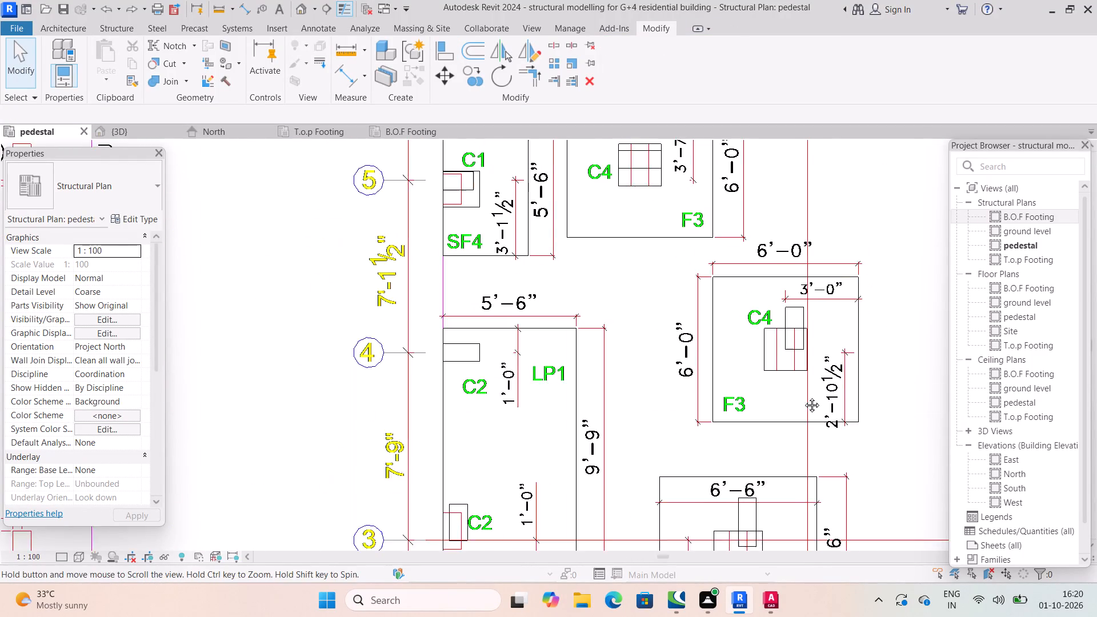
middle_click_drag(803, 396, 804, 397)
scroll(482, 378, "up", 2)
middle_click_drag(477, 380, 575, 402)
scroll(516, 389, "down", 2)
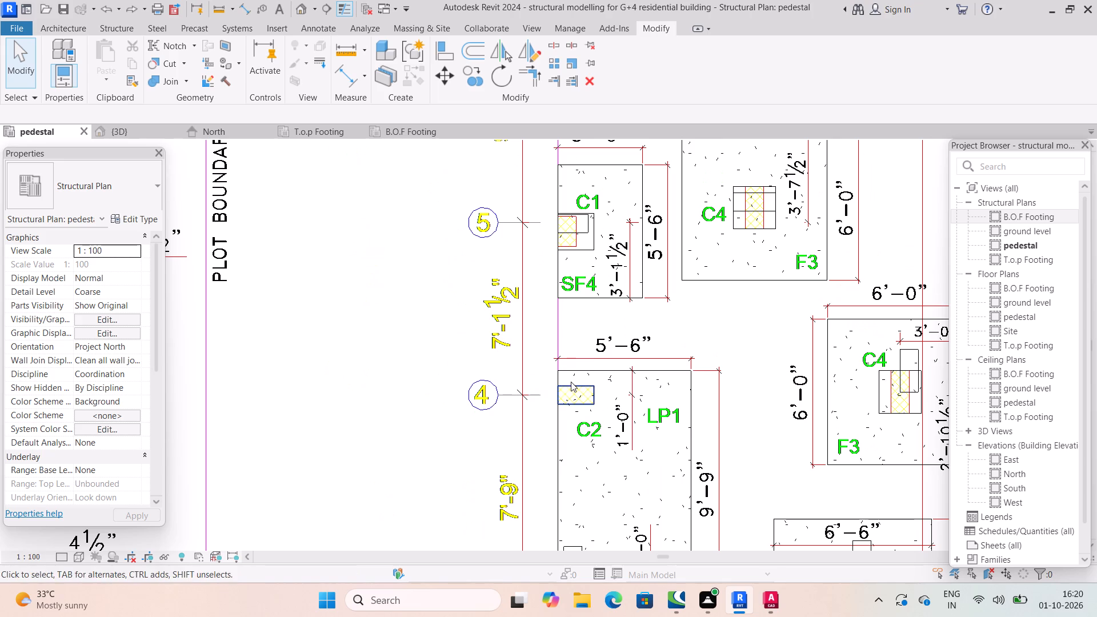
scroll(582, 231, "up", 3)
left_click(582, 231)
key("space")
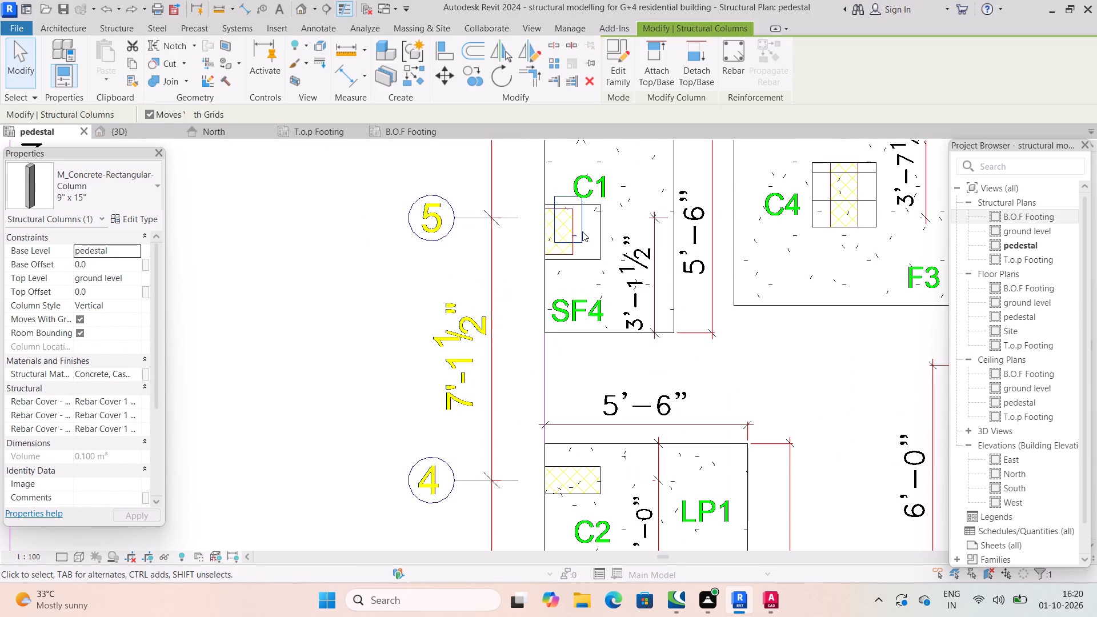
Align the bottom and right faces of the 9" x 15" column on SF4 with the hatched C1 outline.
middle_click_drag(709, 283, 715, 313)
scroll(715, 310, "down", 1)
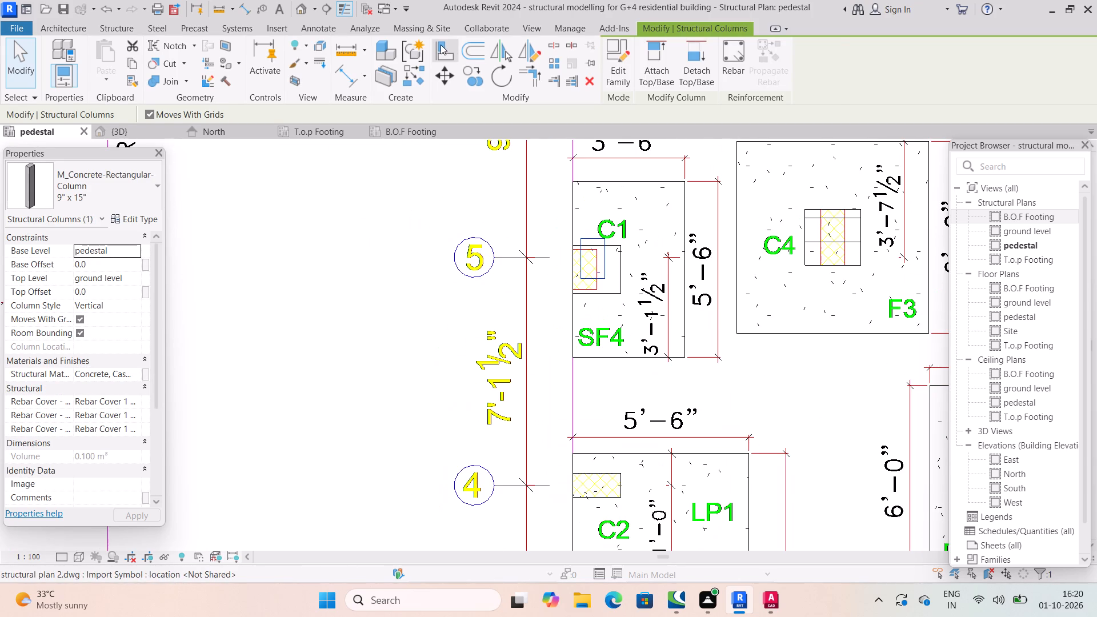
left_click(441, 45)
scroll(556, 287, "up", 4)
left_click(602, 289)
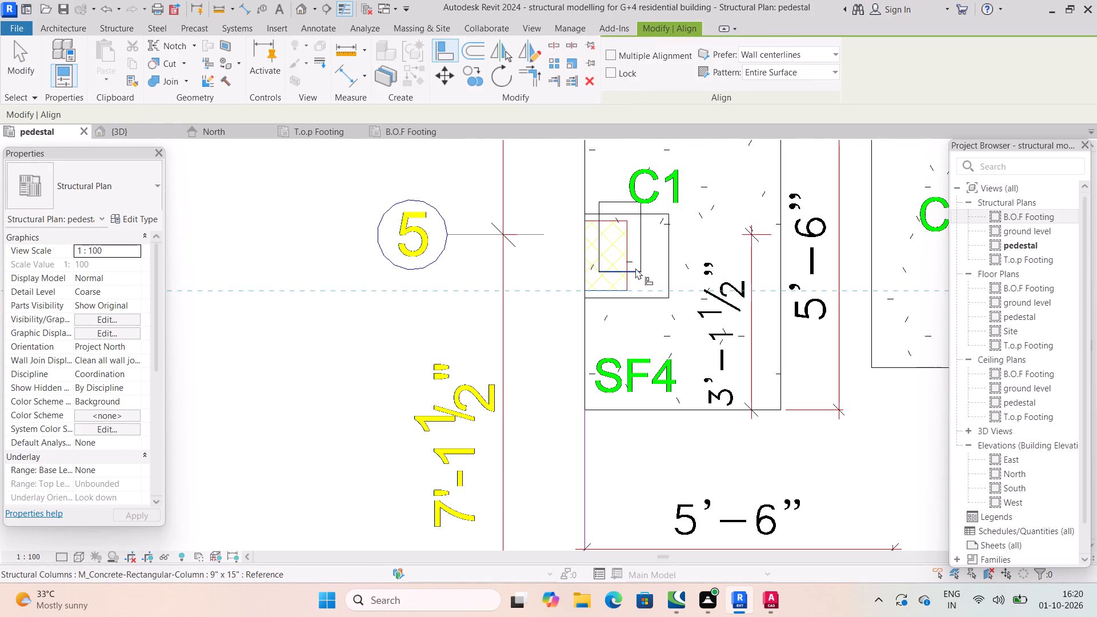
left_click(635, 268)
left_click(630, 239)
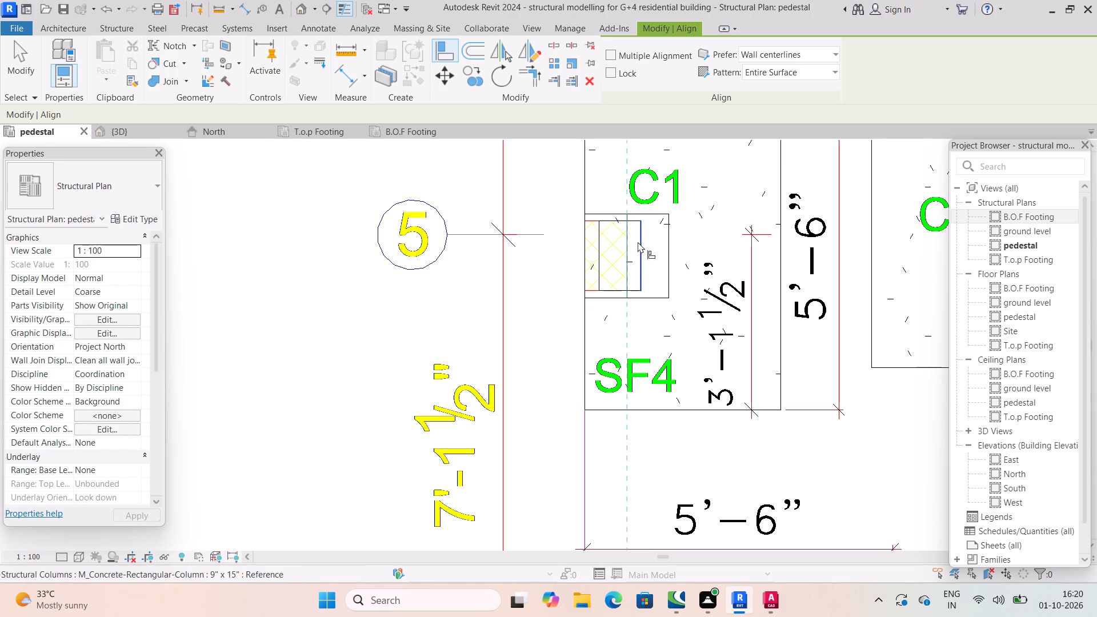
left_click(639, 242)
Rotate the 9" x 21" column on the F3 footing beside SF4 by 90 degrees to match the hatched C4 outline's orientation.
middle_click(665, 276)
scroll(666, 281, "down", 4)
middle_click_drag(834, 303, 713, 336)
scroll(826, 305, "down", 1)
scroll(815, 262, "up", 1)
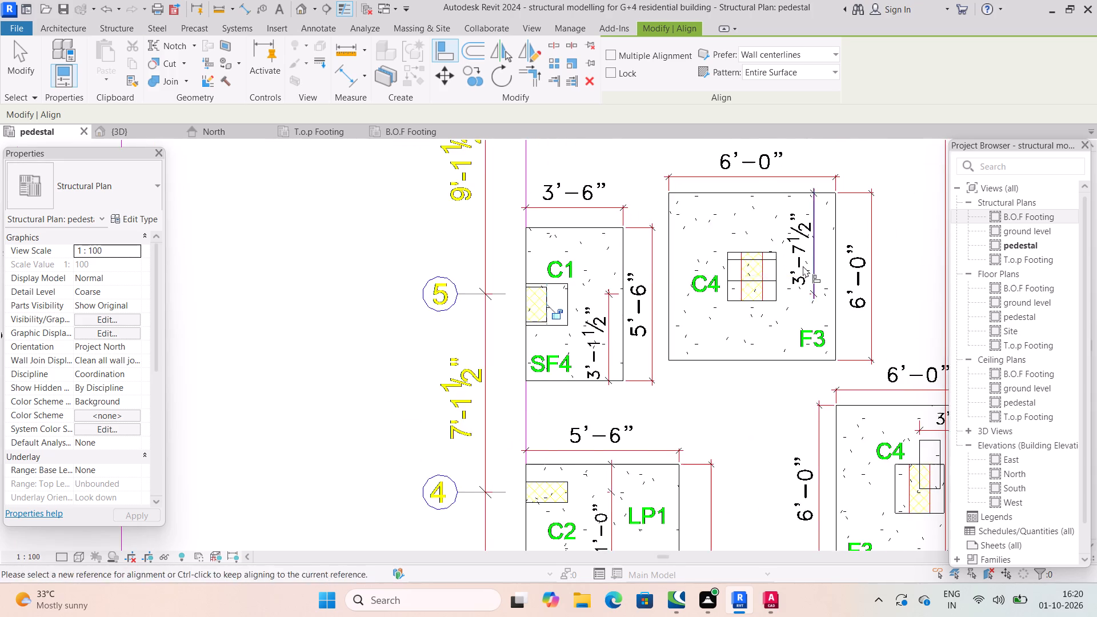
scroll(803, 266, "up", 1)
scroll(743, 295, "up", 3)
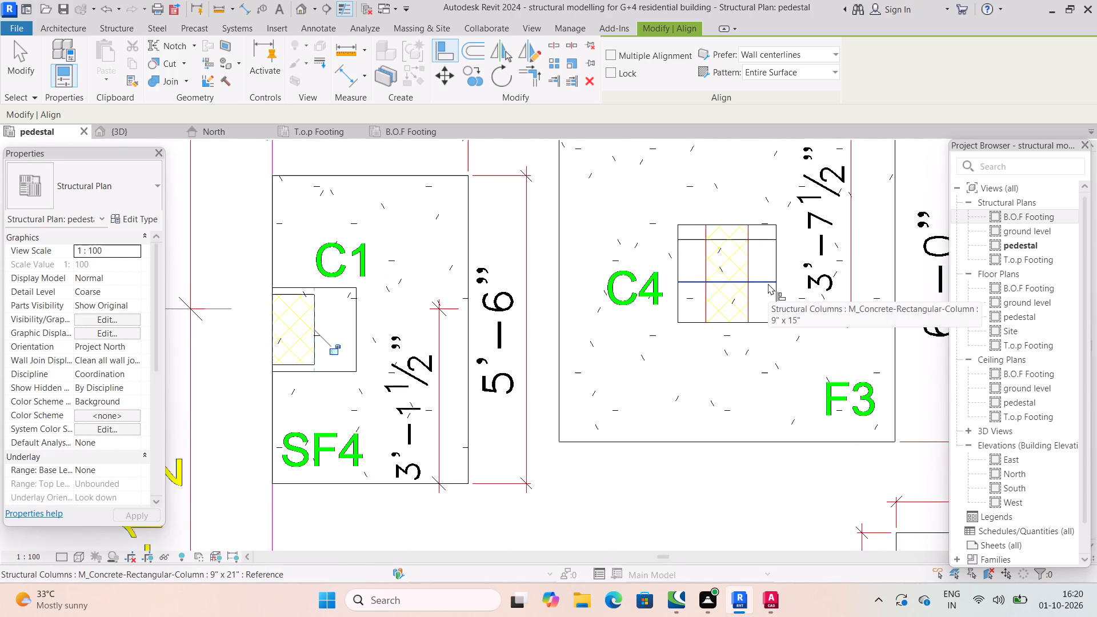
key("Escape")
left_click(767, 282)
key("Escape")
left_click(767, 282)
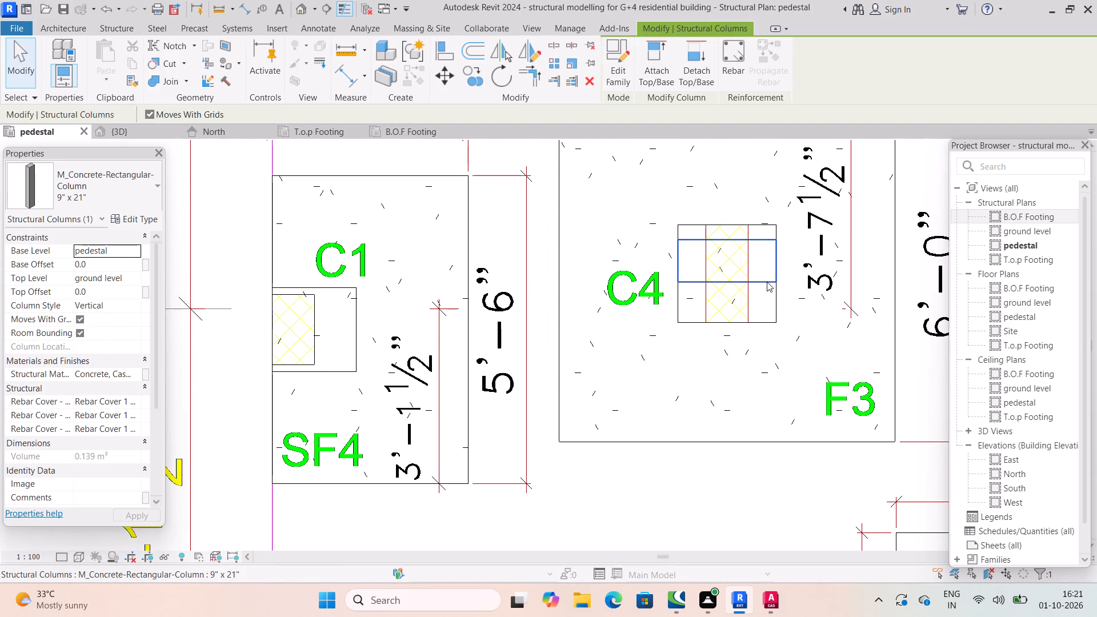
left_click(767, 282)
key("space")
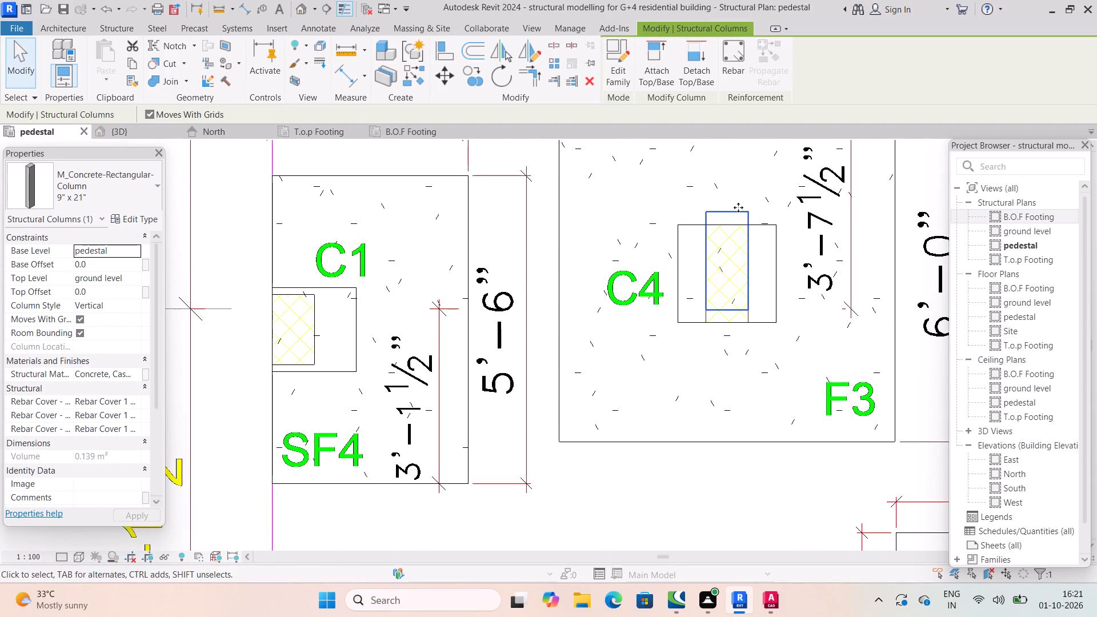
Align the bottom and left faces of the 9" x 21" column on the F3 footing beside SF4 with the hatched C4 outline.
scroll(734, 301, "up", 3)
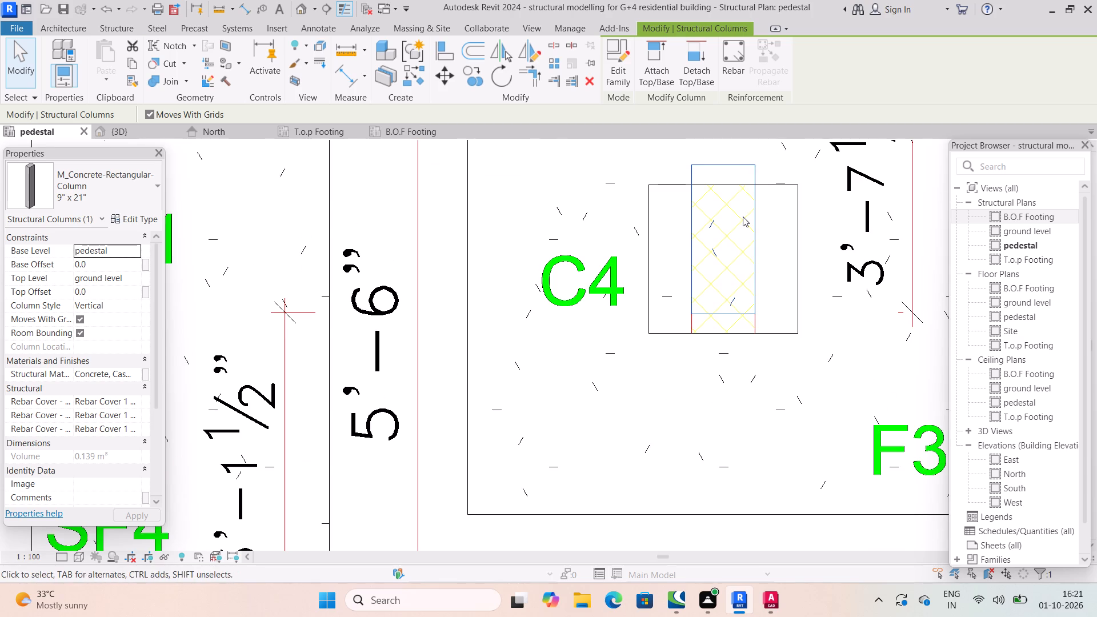
key("Right")
key("Right")
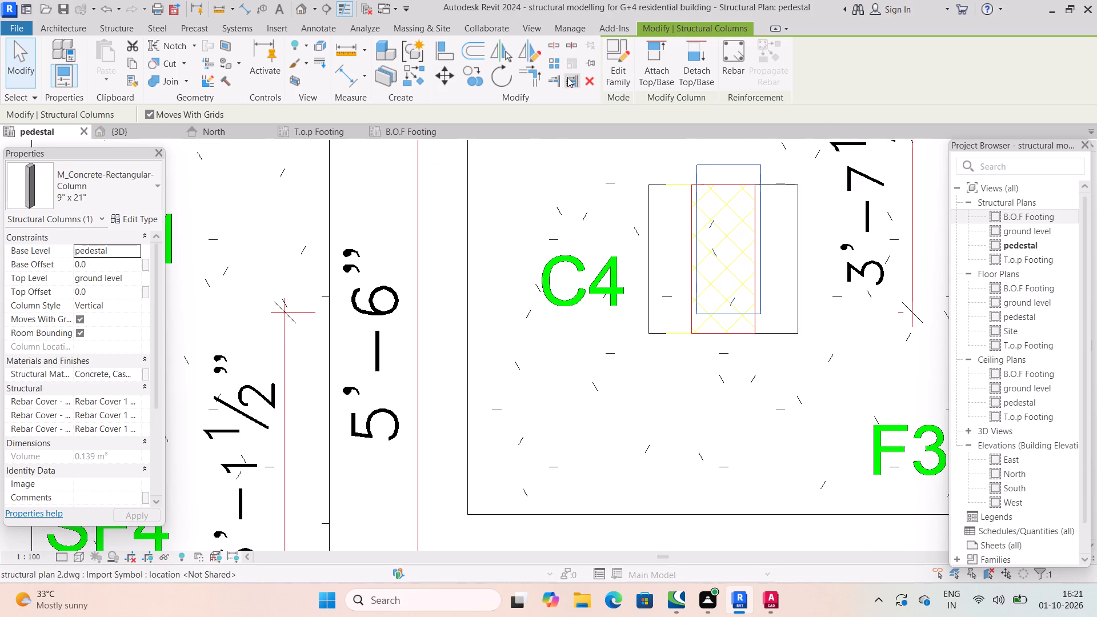
key("Right")
left_click(442, 50)
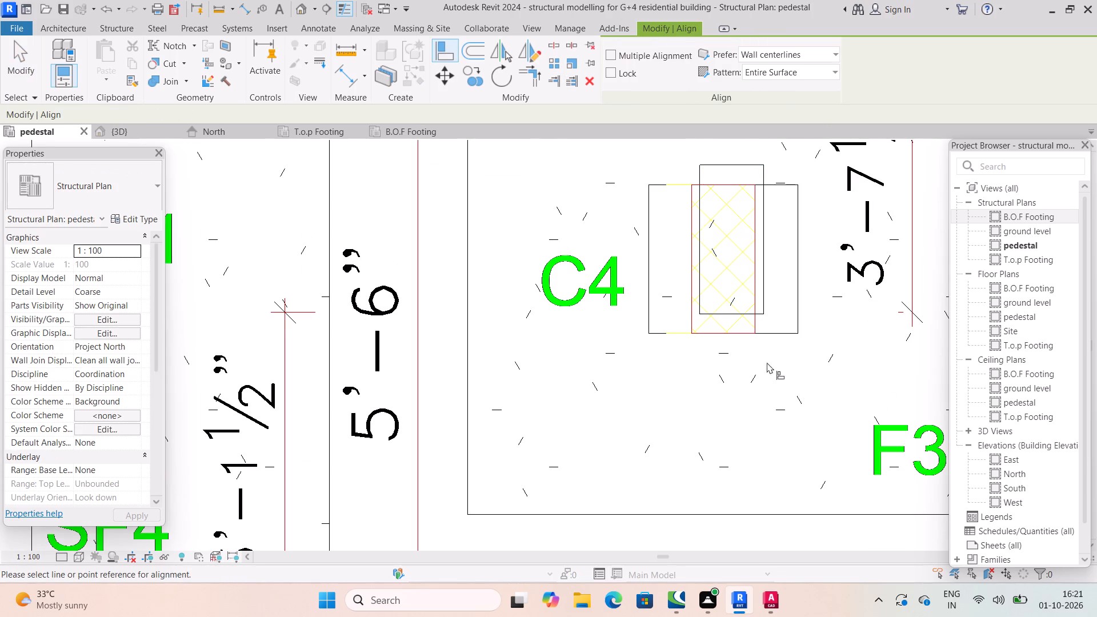
scroll(739, 340, "up", 8)
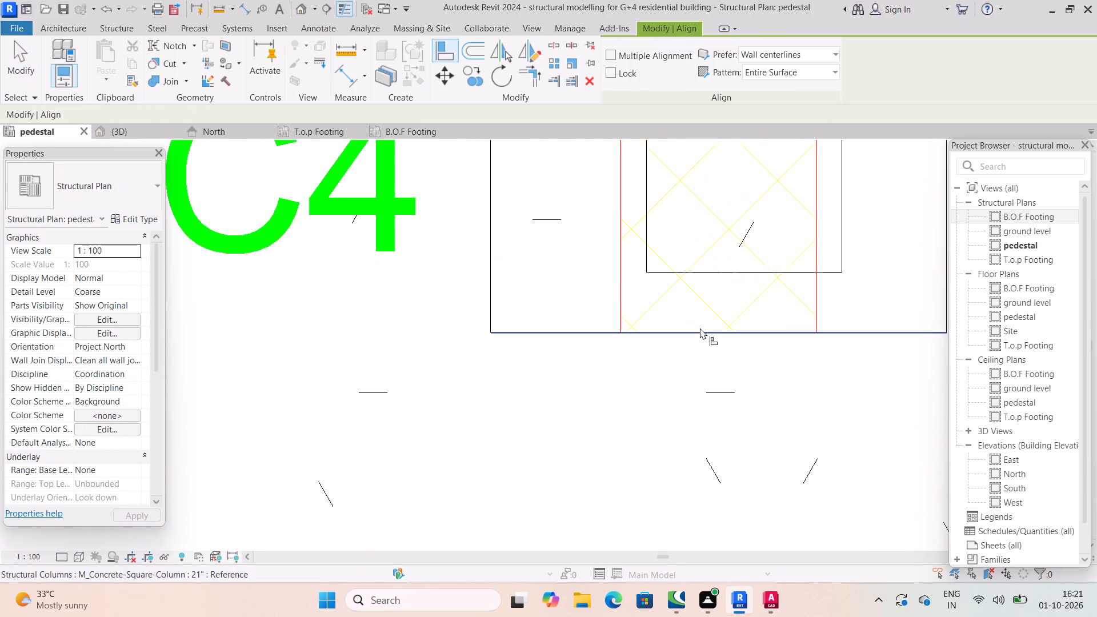
left_click(700, 333)
left_click(738, 269)
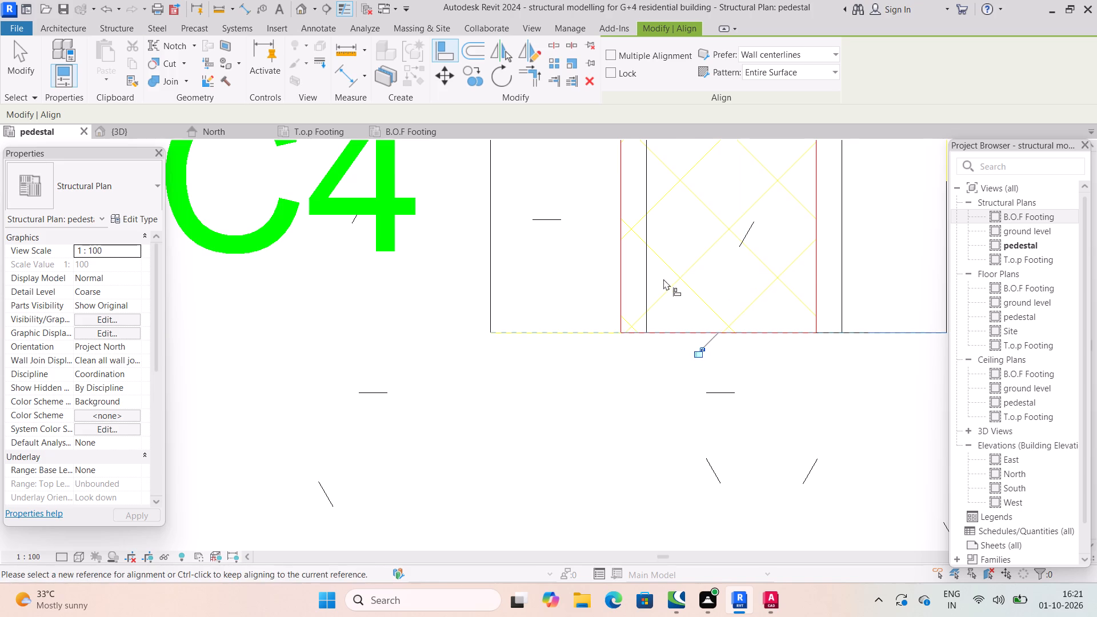
left_click(626, 279)
left_click(646, 271)
Align the left face of the 9" x 21" column on the F3 footing near grid 4 with the hatched C4 outline's left edge.
scroll(682, 311, "down", 8)
middle_click(700, 343)
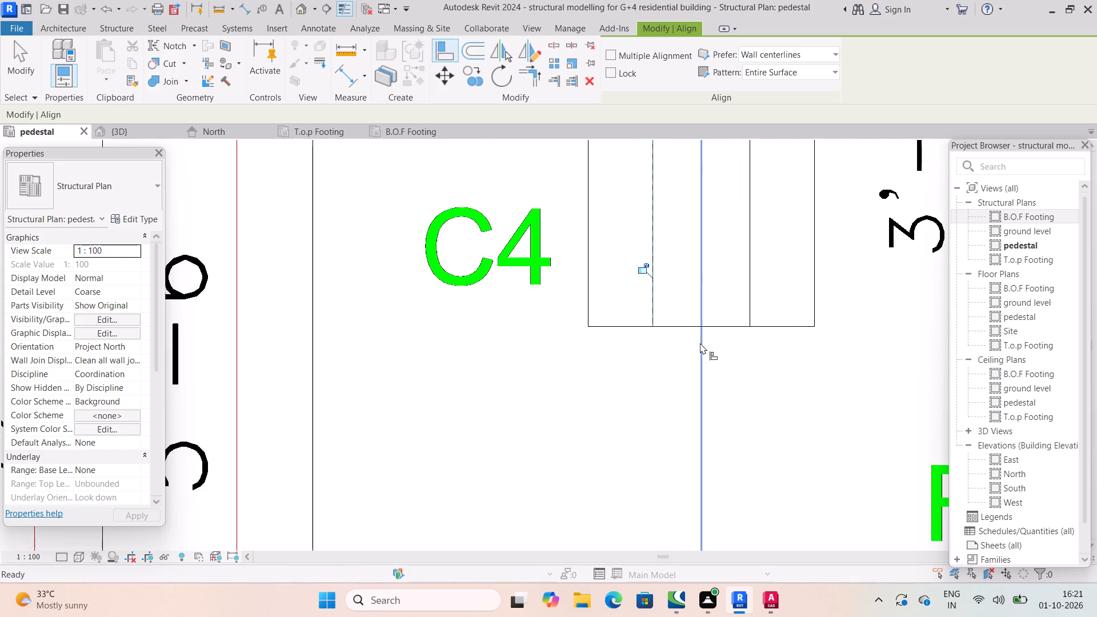
scroll(700, 343, "down", 6)
middle_click_drag(823, 365, 680, 316)
scroll(811, 361, "down", 3)
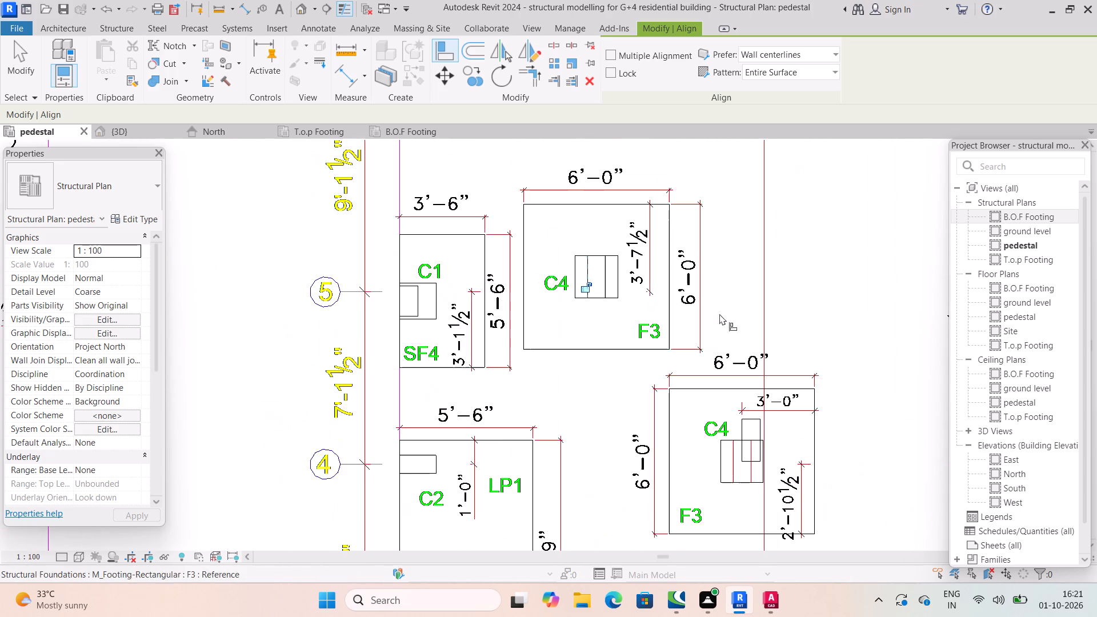
scroll(511, 480, "up", 1)
middle_click_drag(768, 435, 624, 411)
scroll(686, 440, "up", 3)
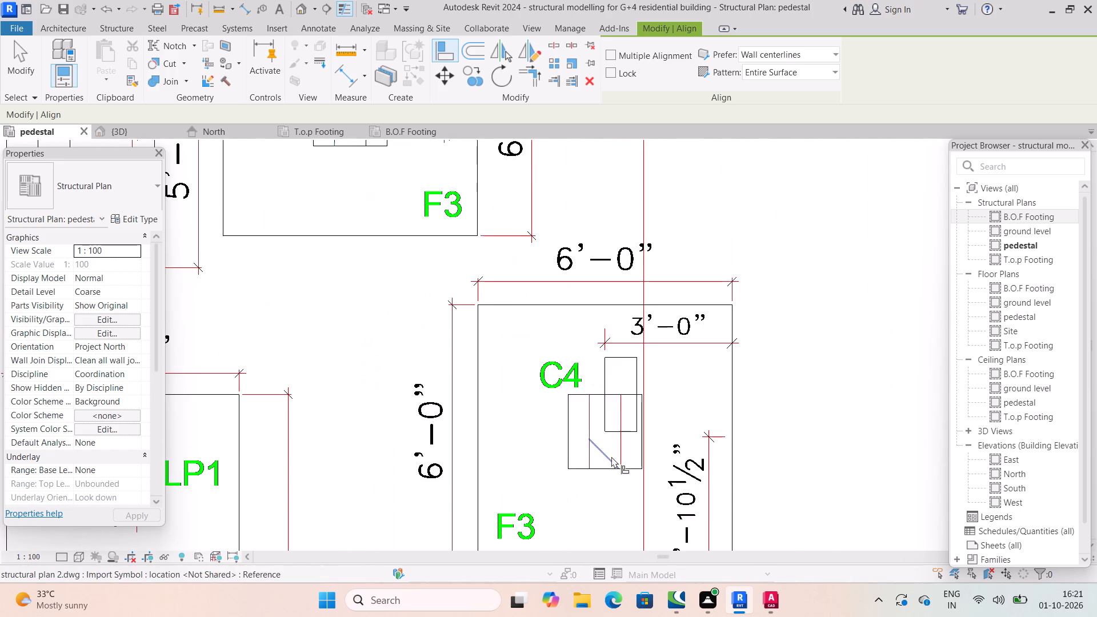
scroll(598, 458, "up", 7)
left_click(578, 356)
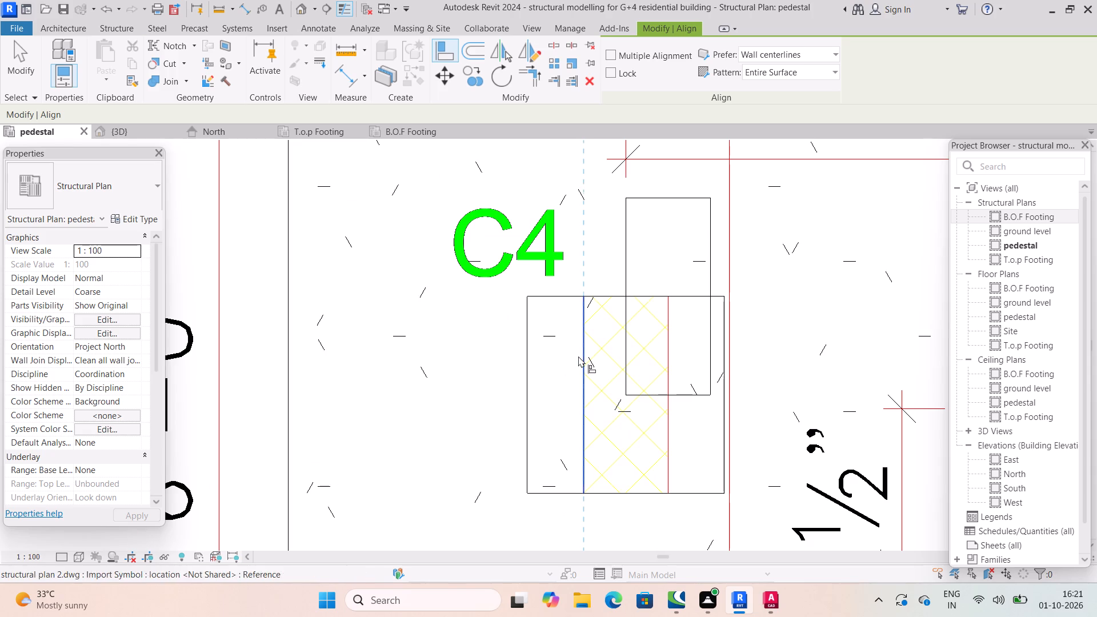
left_click(631, 229)
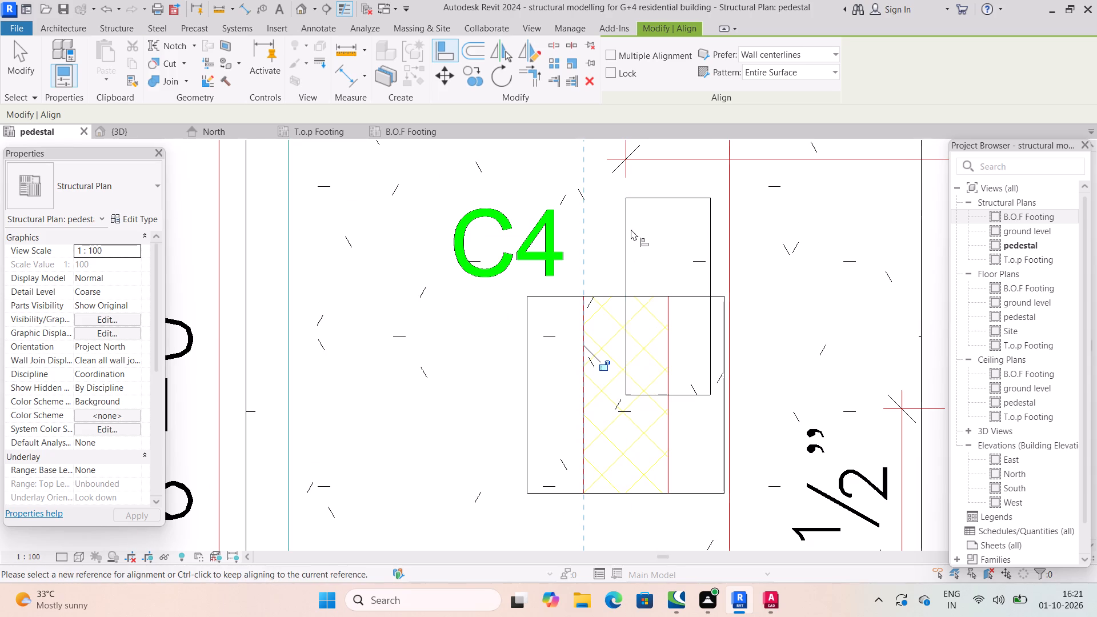
left_click(628, 246)
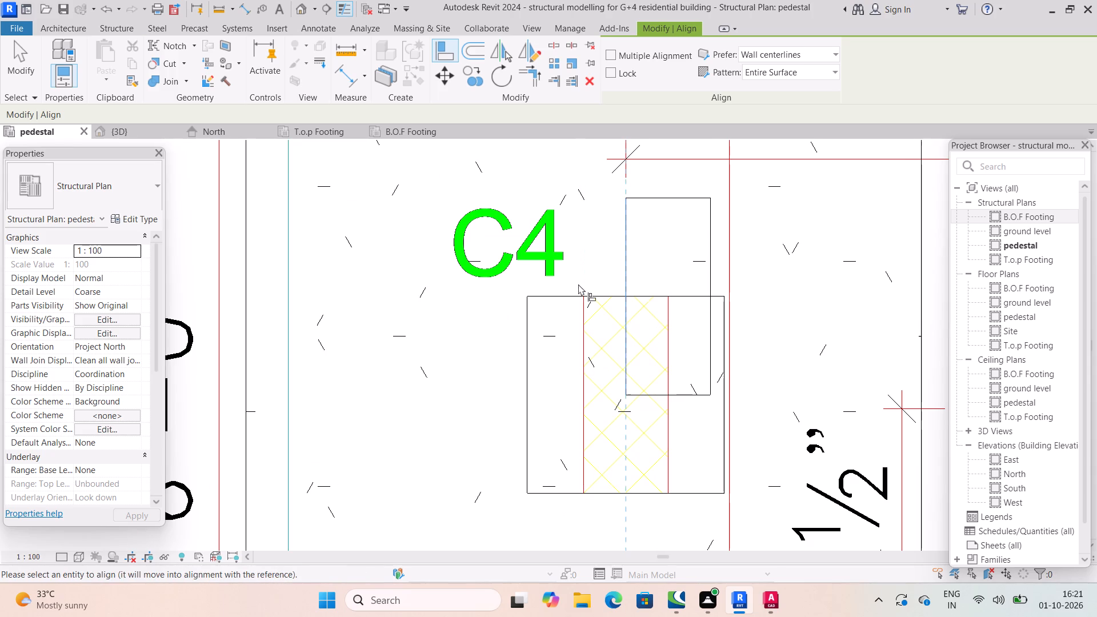
key("Escape")
left_click(586, 344)
key("Escape")
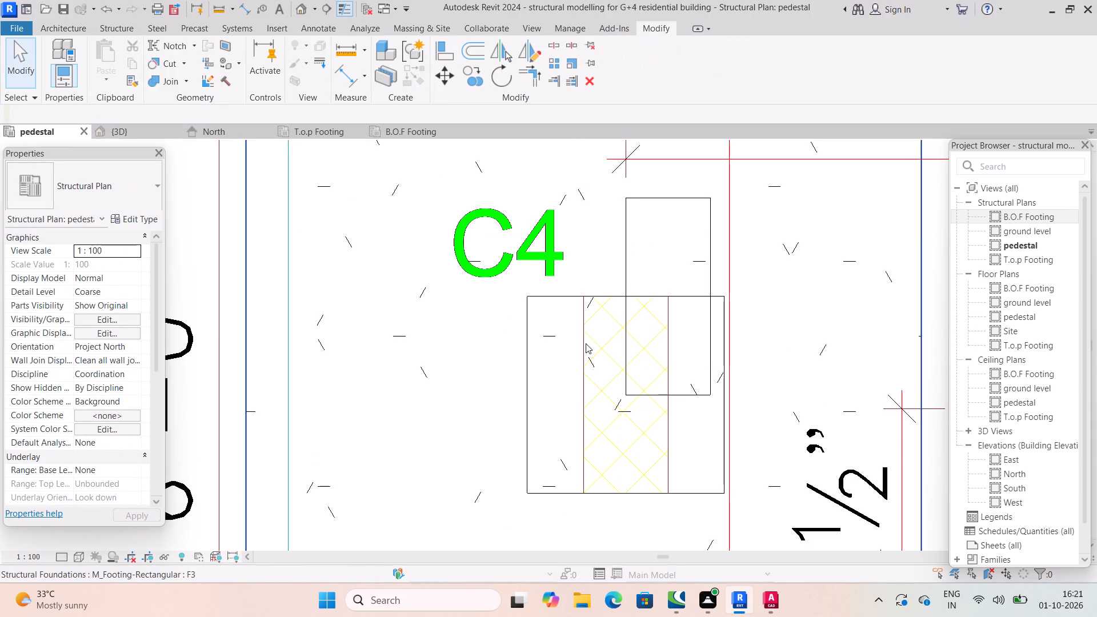
left_click(583, 341)
left_click(627, 269)
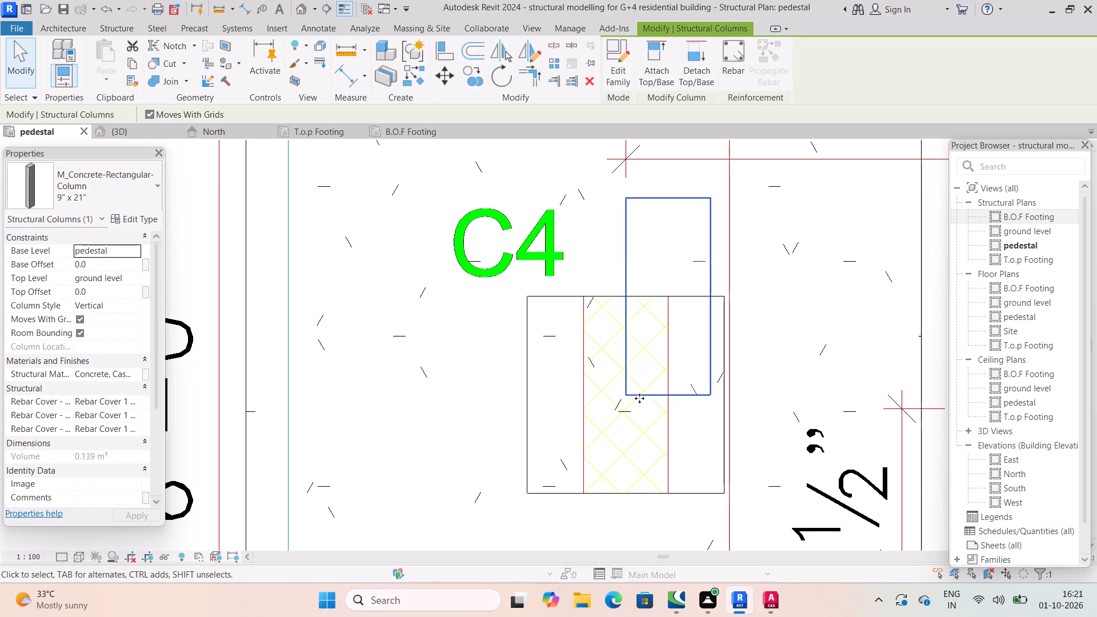
left_click(450, 47)
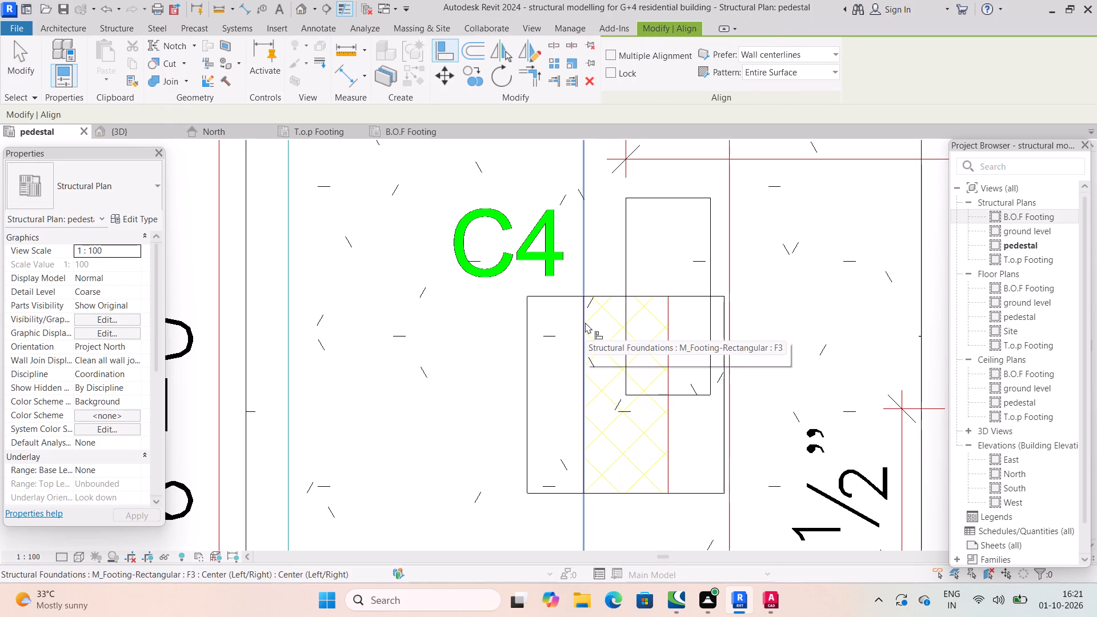
left_click(585, 322)
left_click(626, 263)
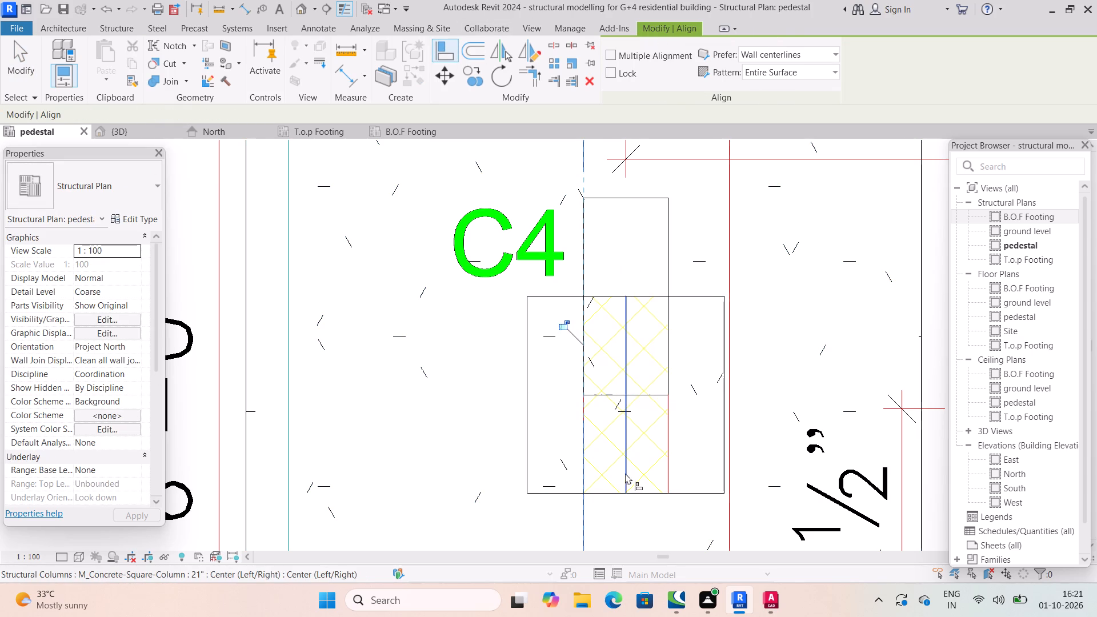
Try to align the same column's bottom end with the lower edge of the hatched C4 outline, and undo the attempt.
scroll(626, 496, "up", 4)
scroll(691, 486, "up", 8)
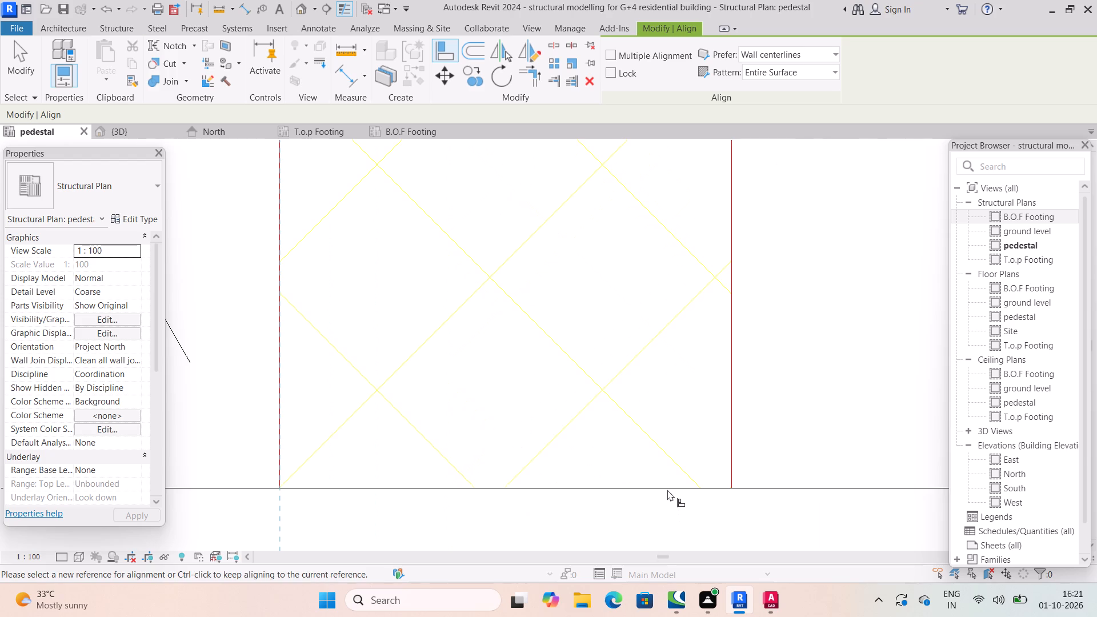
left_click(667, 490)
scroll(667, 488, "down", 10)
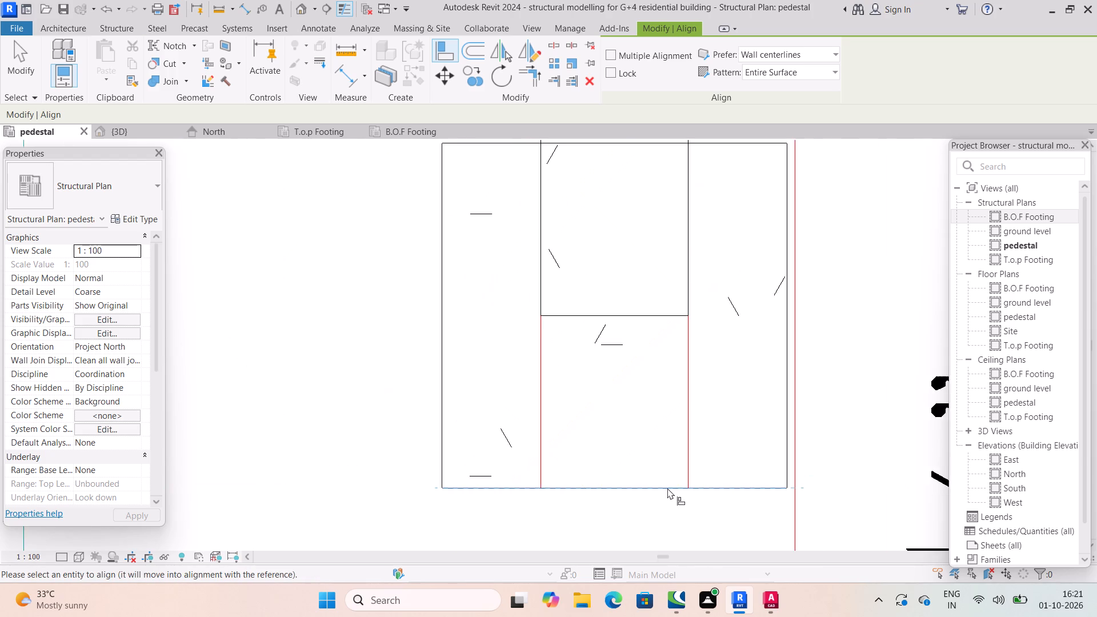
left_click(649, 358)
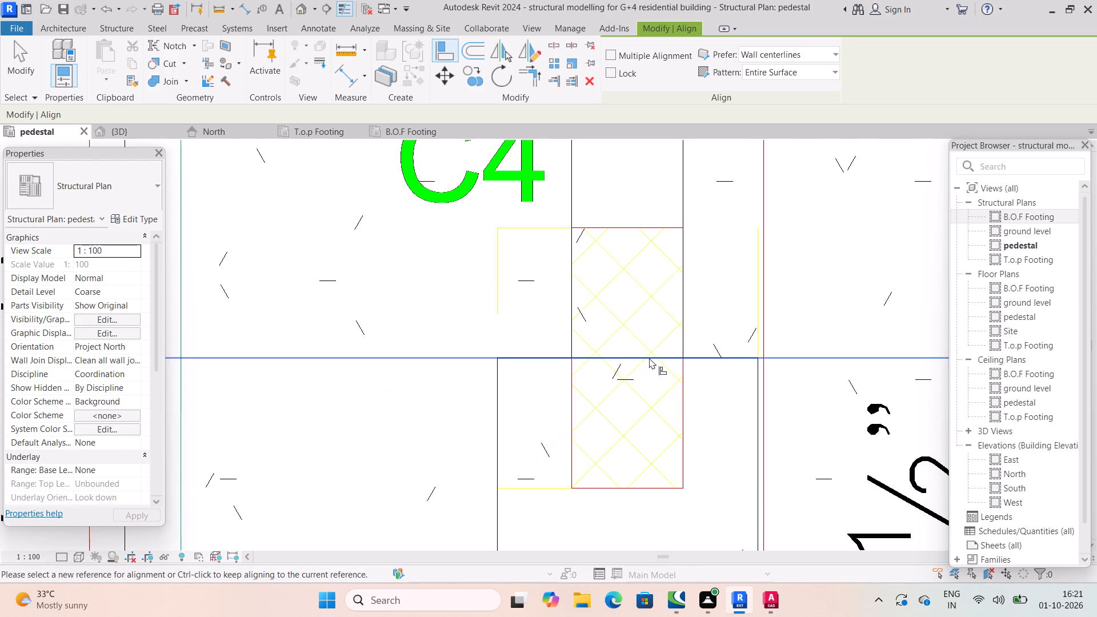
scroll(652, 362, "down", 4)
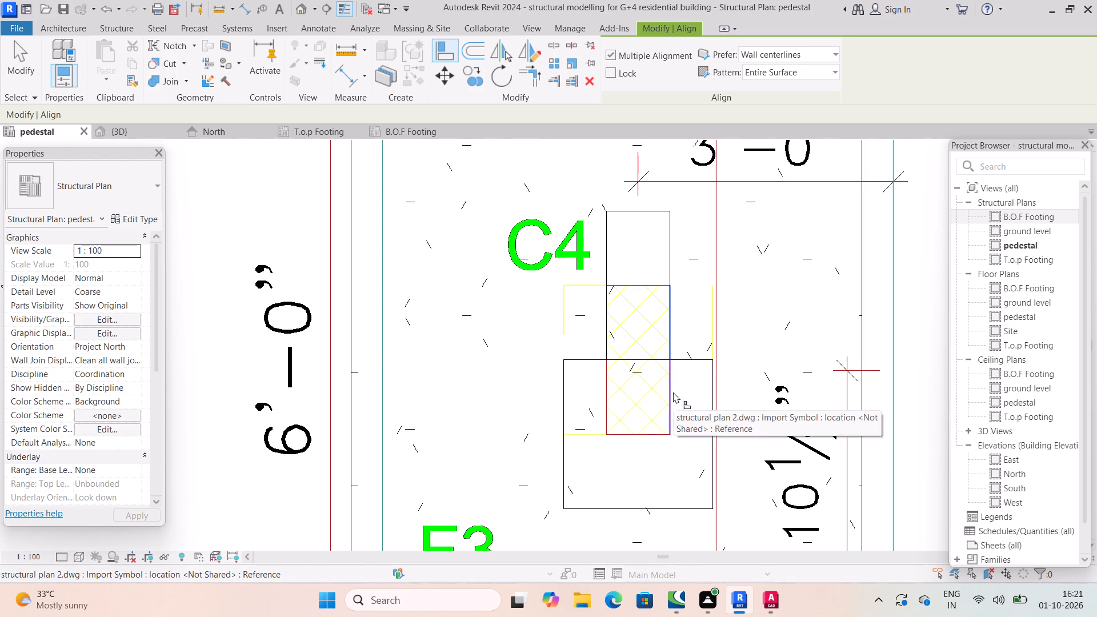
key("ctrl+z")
Align the top face of the 9" x 21" column on this F3 footing with the top edge of the hatched C4 outline.
scroll(648, 349, "down", 5)
scroll(641, 293, "up", 4)
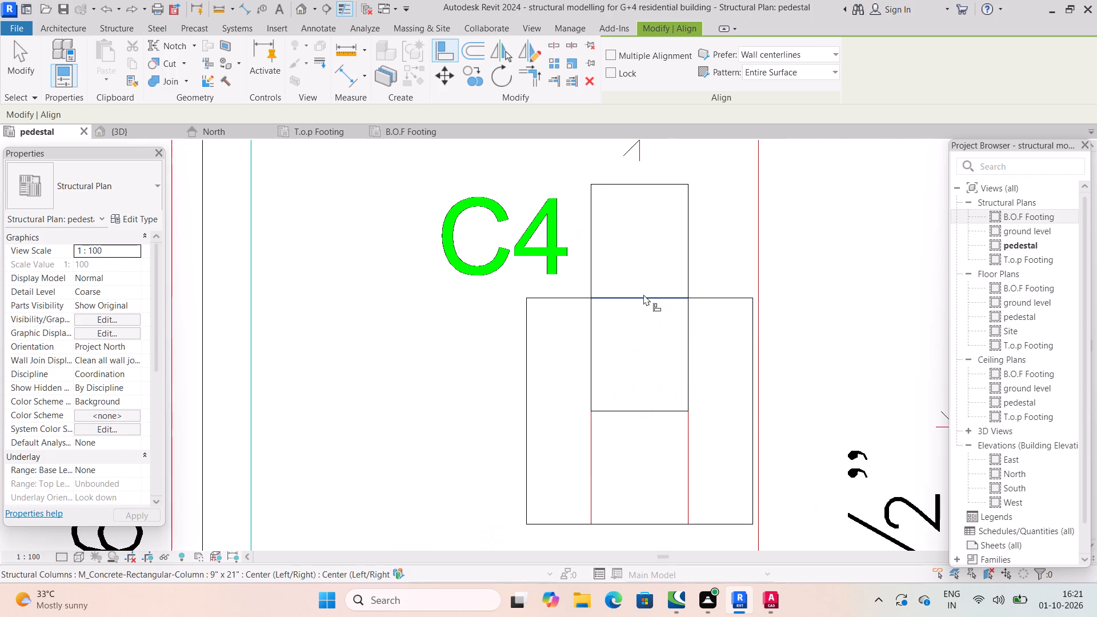
left_click(641, 295)
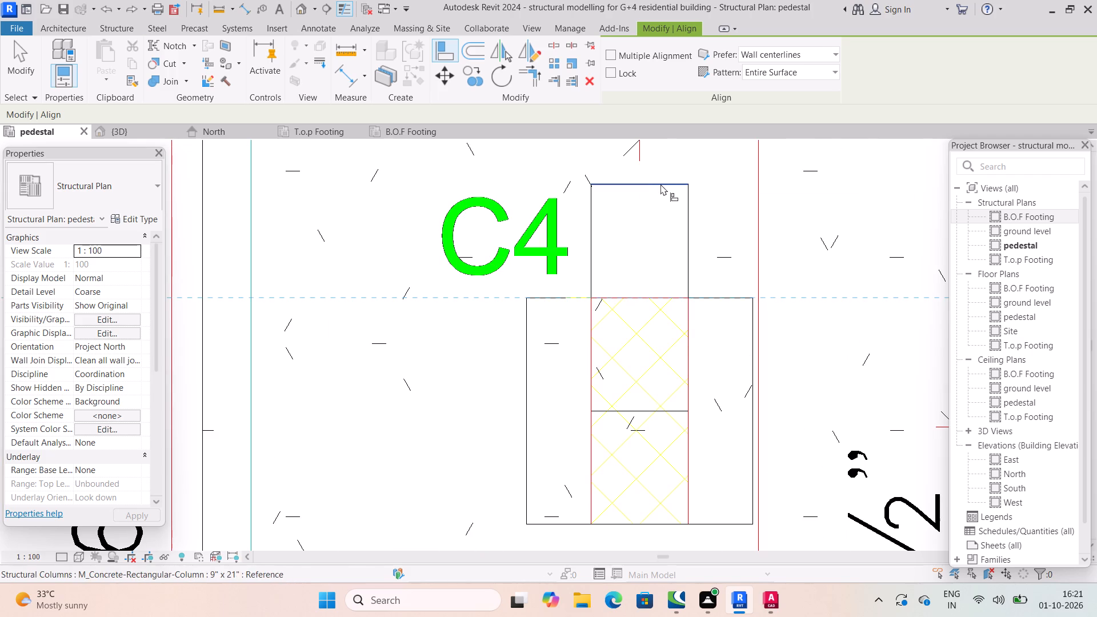
left_click(660, 184)
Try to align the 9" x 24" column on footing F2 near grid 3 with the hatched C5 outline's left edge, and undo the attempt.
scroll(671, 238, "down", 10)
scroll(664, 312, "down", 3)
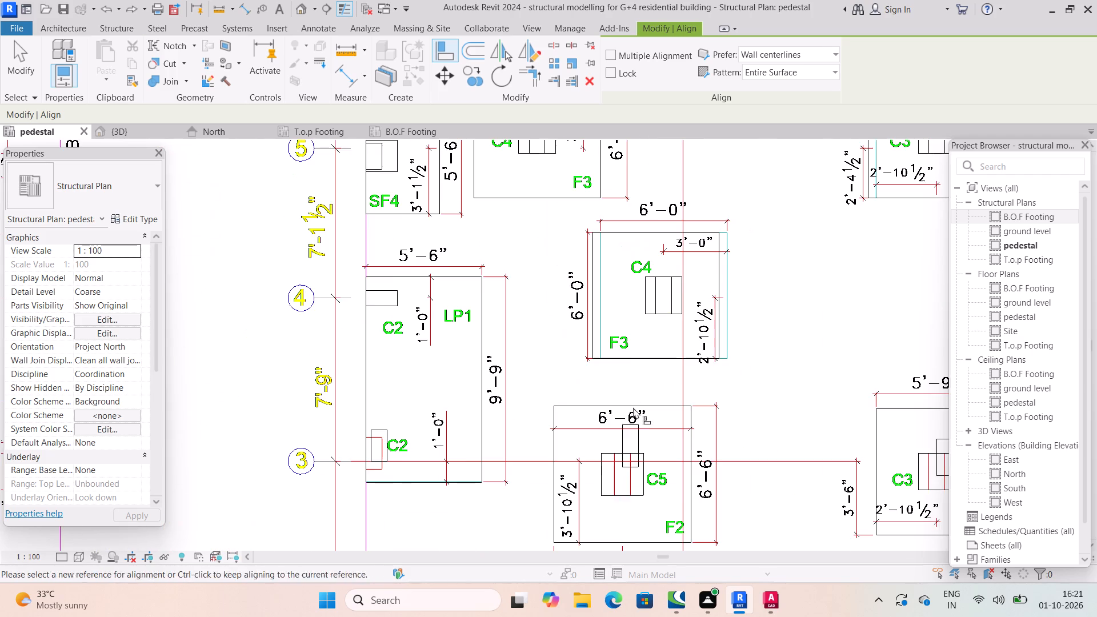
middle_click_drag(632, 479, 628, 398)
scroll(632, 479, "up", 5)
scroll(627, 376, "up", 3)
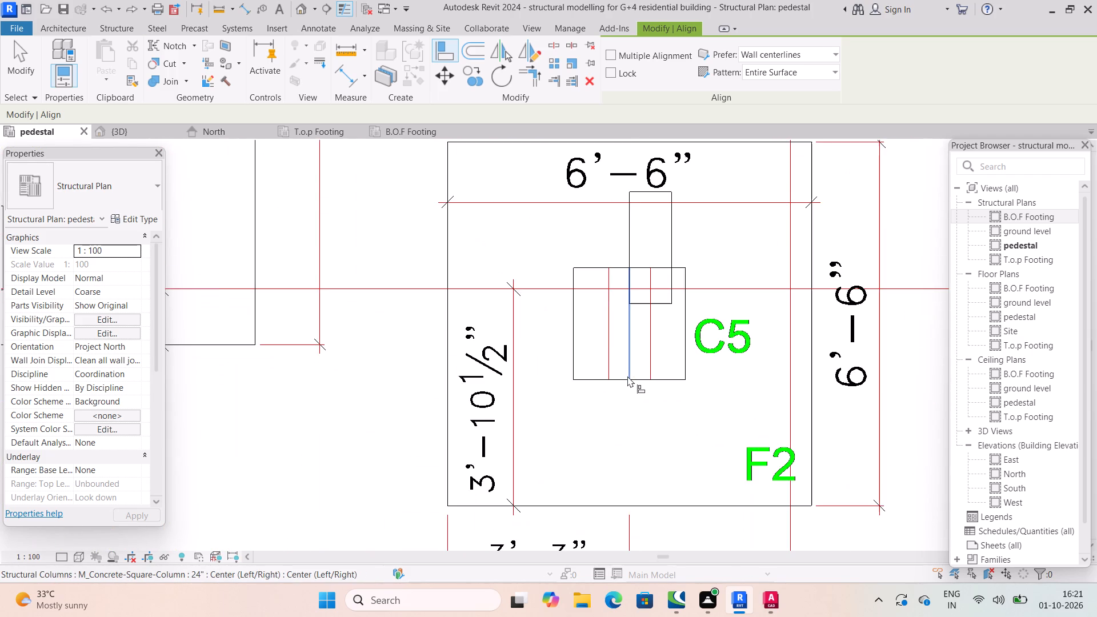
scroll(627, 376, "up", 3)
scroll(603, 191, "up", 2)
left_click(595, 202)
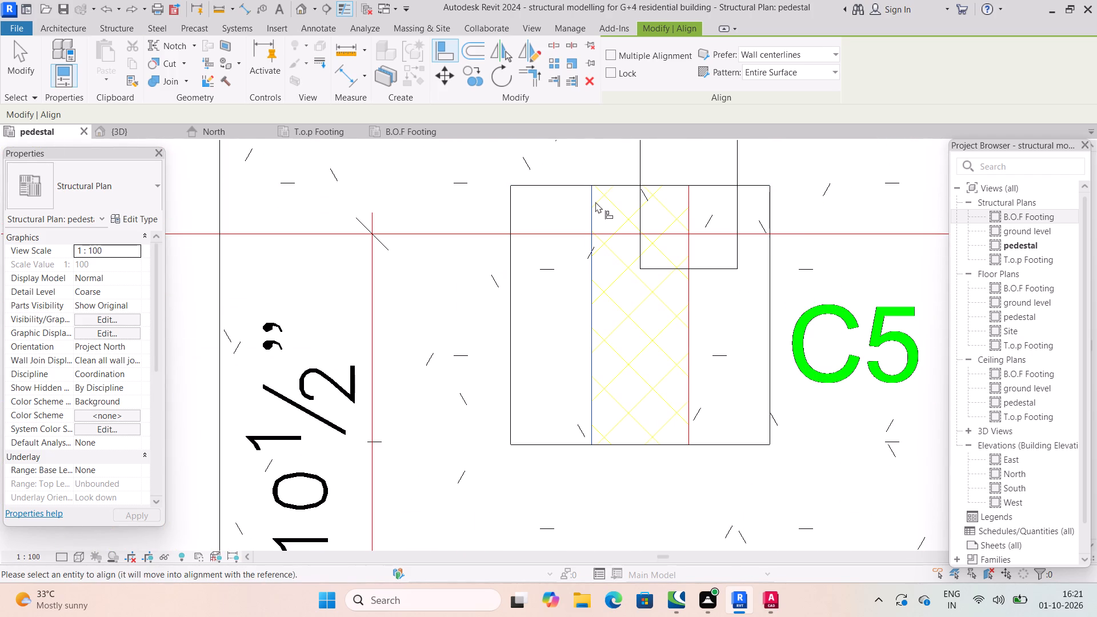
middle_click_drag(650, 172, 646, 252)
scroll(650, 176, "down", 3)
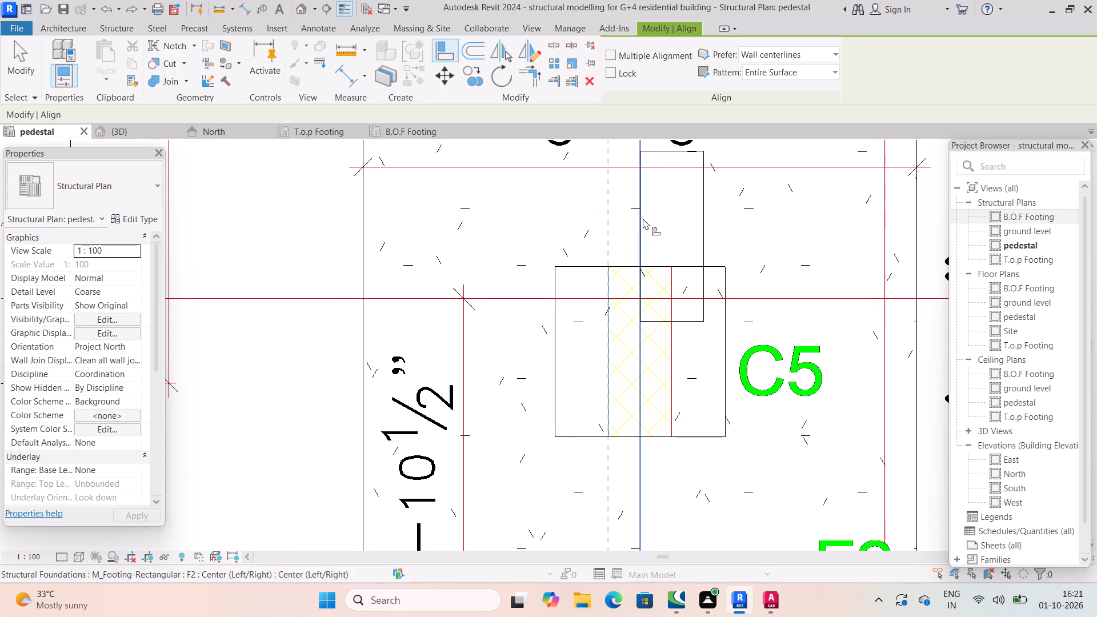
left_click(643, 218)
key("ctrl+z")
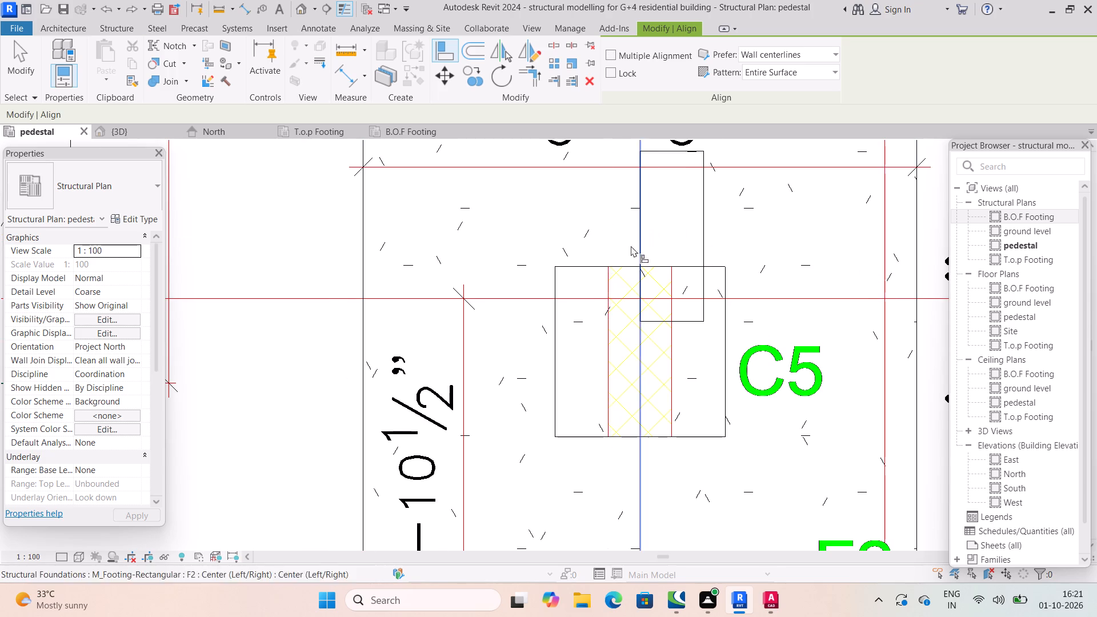
Align the left face of the 9" x 24" column on footing F2 with the left edge of the hatched C5 outline.
scroll(601, 282, "up", 3)
left_click(615, 278)
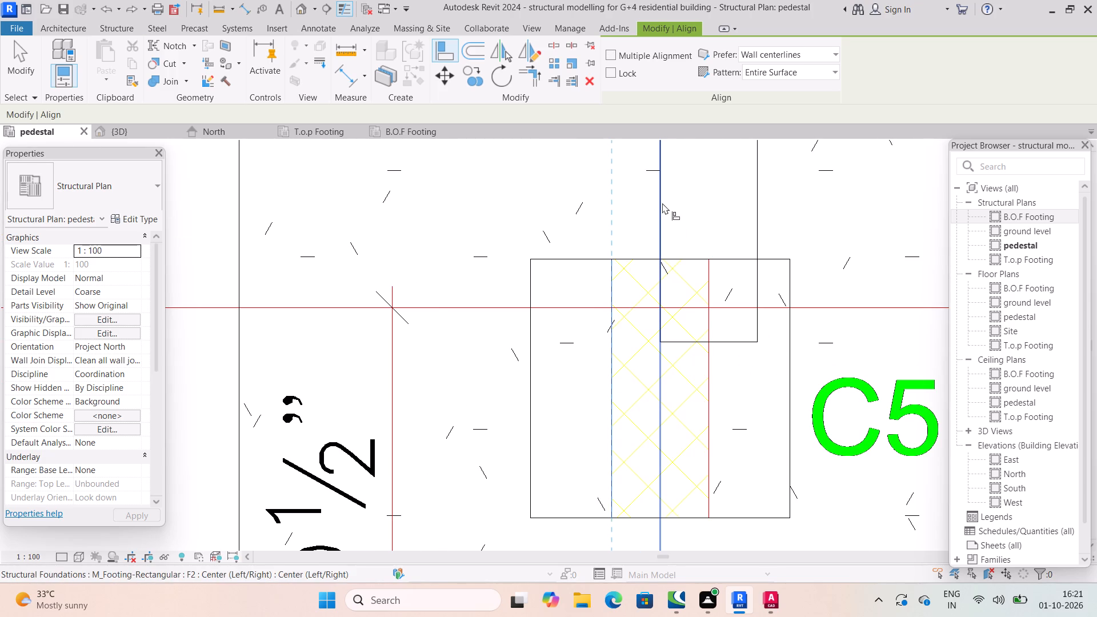
scroll(664, 194, "up", 1)
middle_click_drag(664, 194, 671, 282)
scroll(666, 211, "down", 1)
left_click(674, 215)
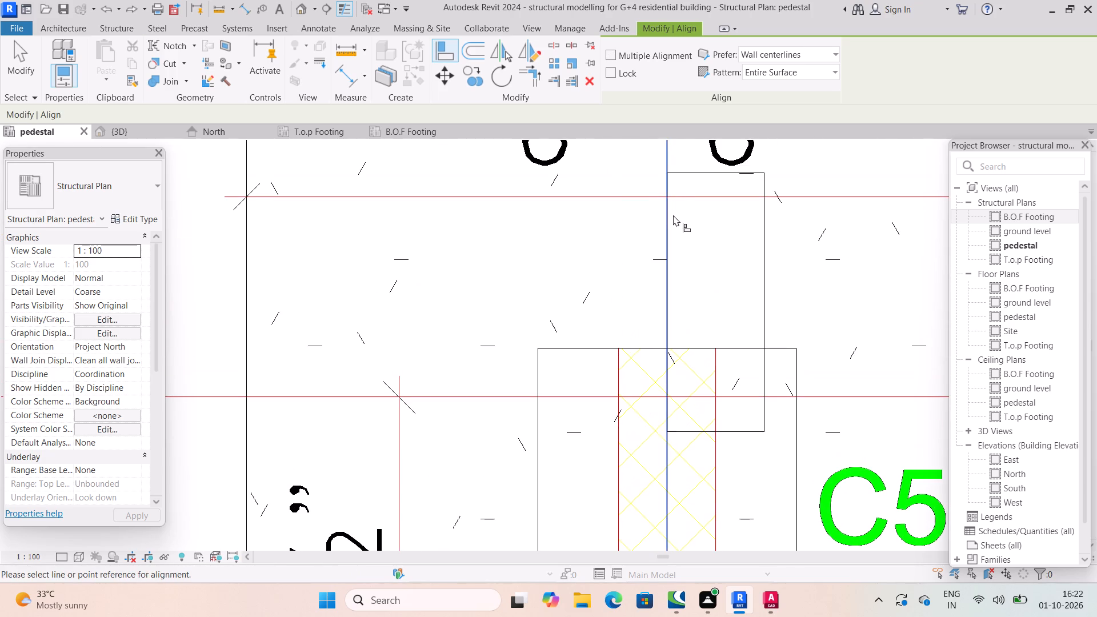
left_click(618, 357)
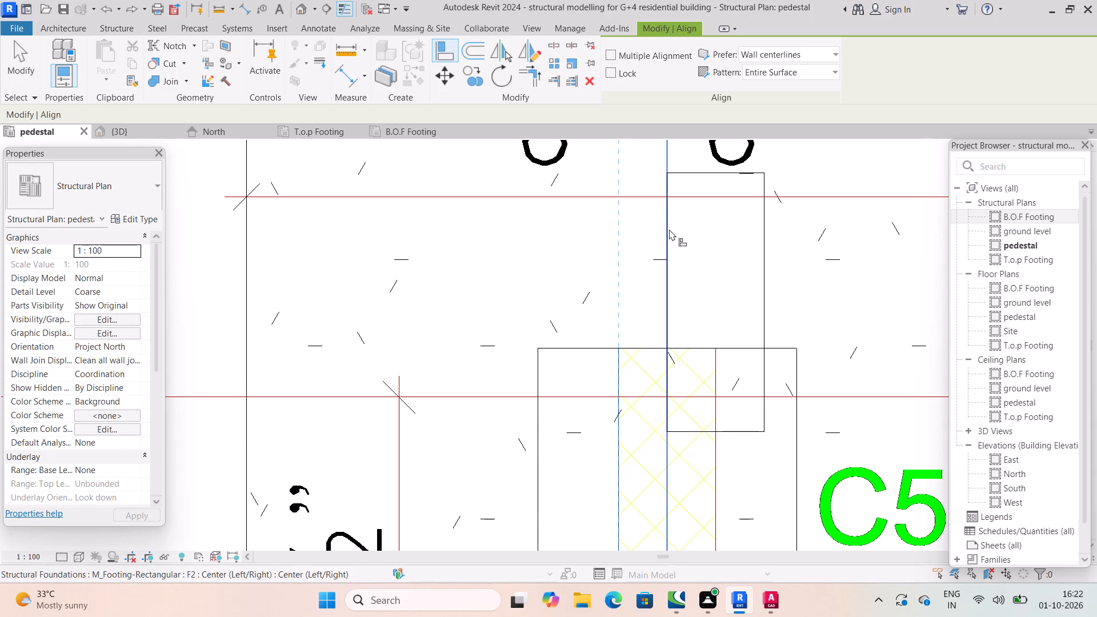
left_click(670, 228)
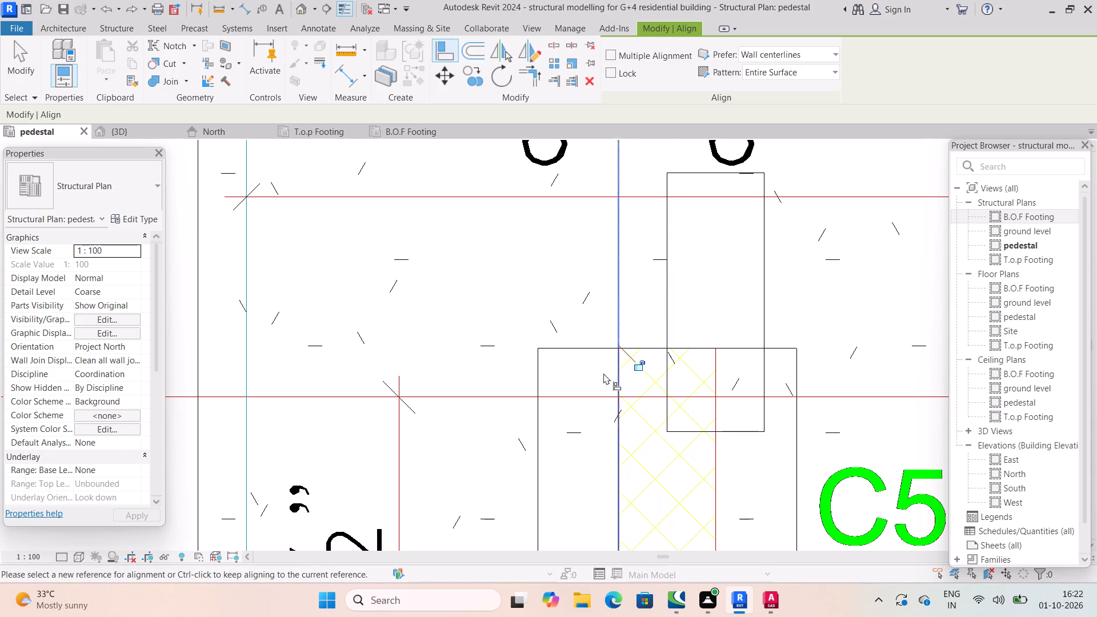
left_click(611, 364)
key("Escape")
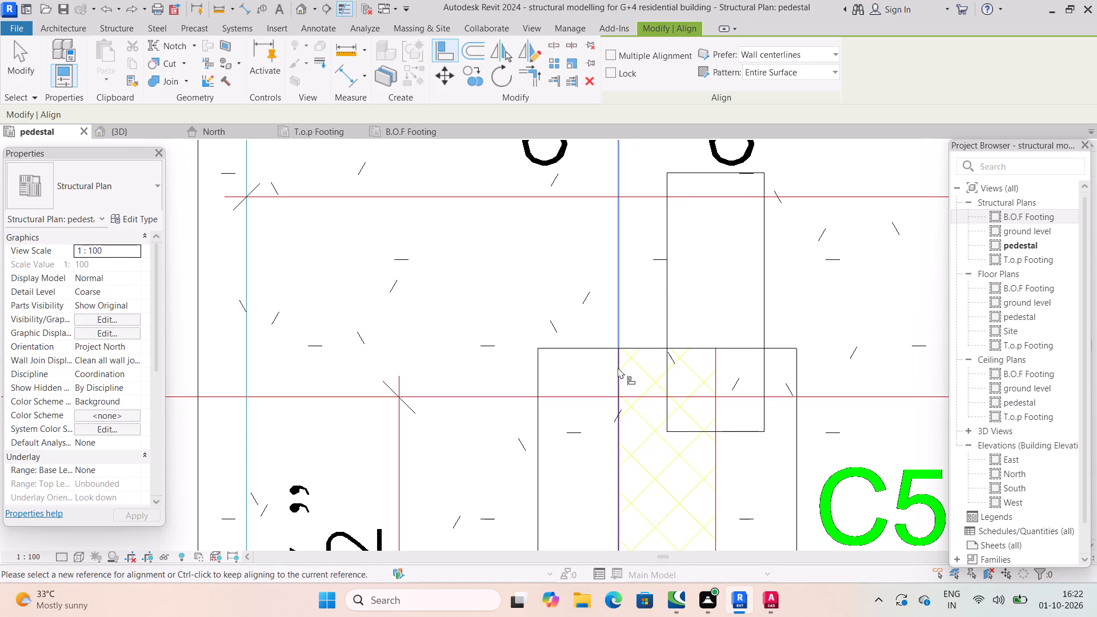
left_click(618, 367)
left_click(668, 275)
Align the top face of the 9" x 24" column on footing F2 with the top edge of the hatched C5 outline.
scroll(678, 312, "down", 4)
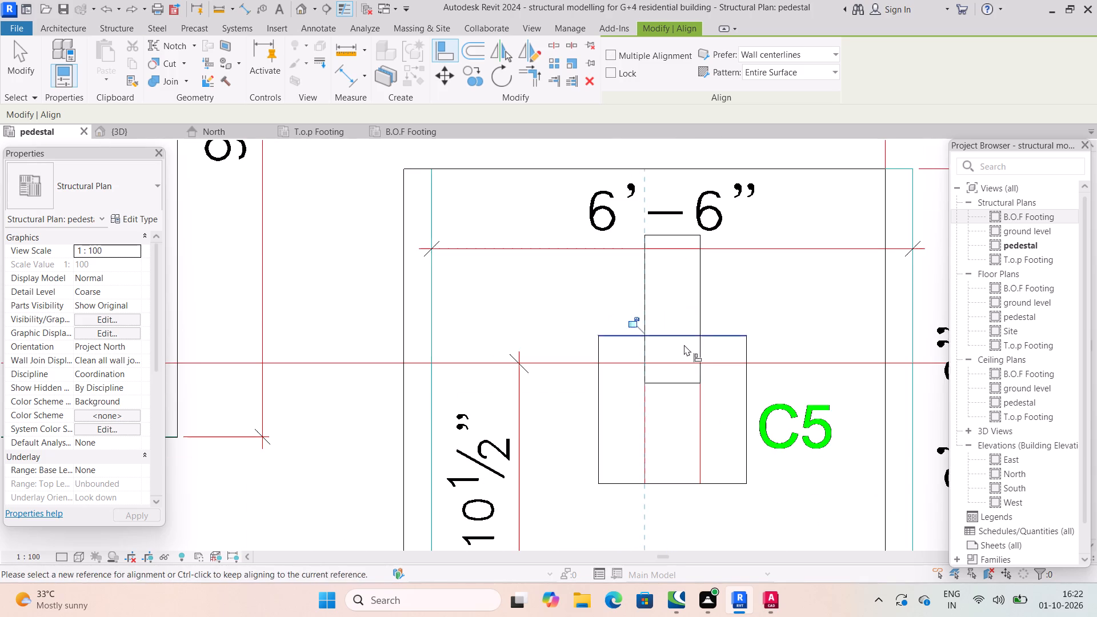
middle_click_drag(691, 429, 678, 360)
scroll(668, 408, "up", 3)
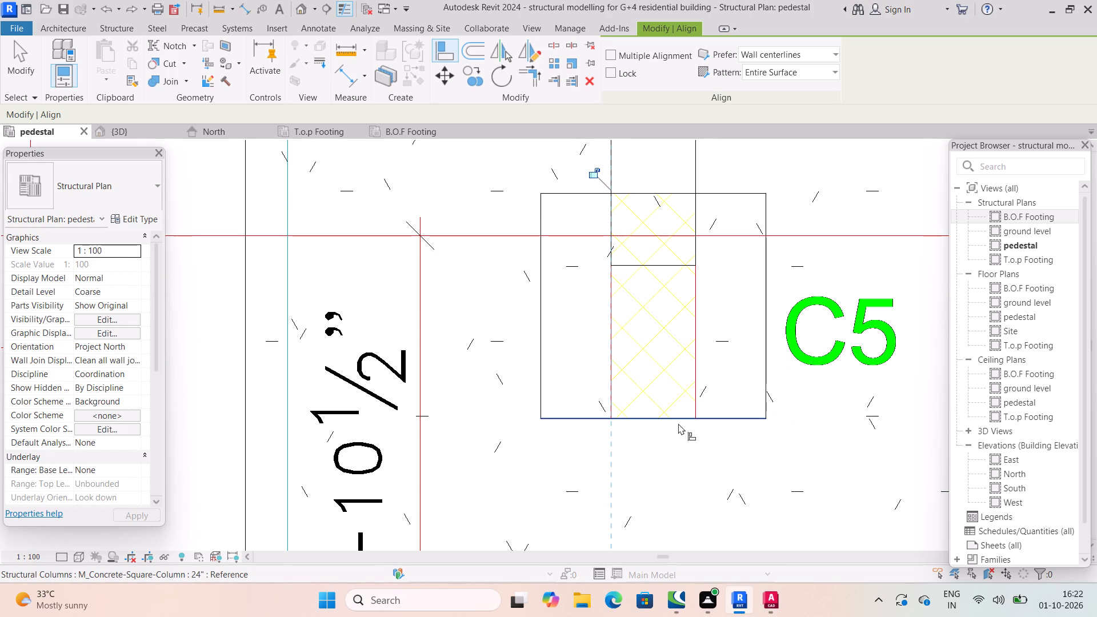
left_click(648, 188)
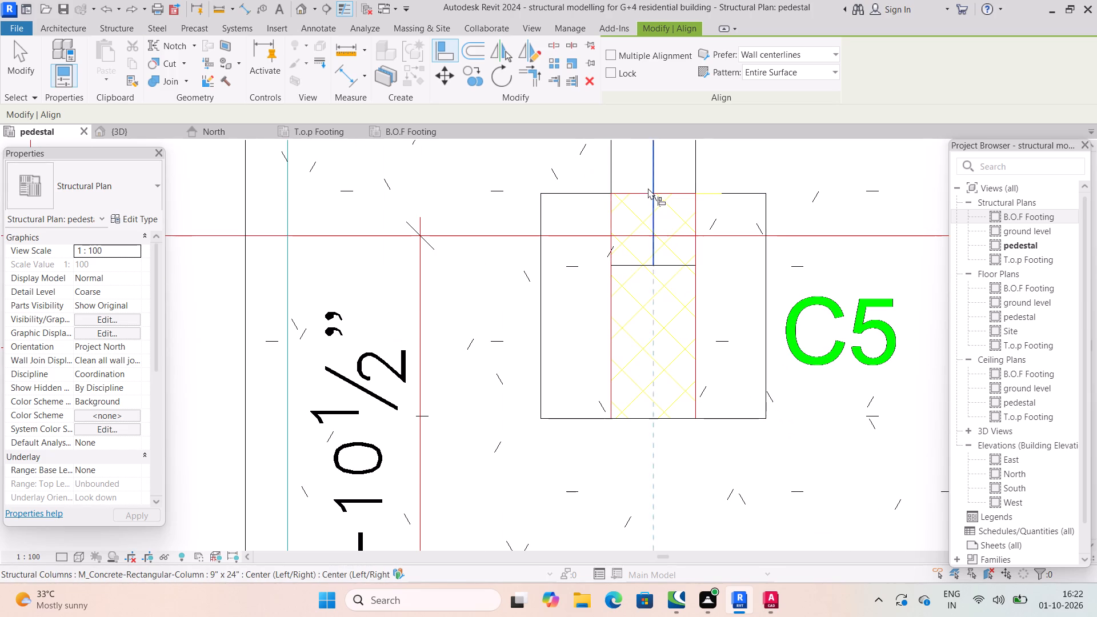
key("Escape")
scroll(651, 212, "up", 3)
left_click(688, 186)
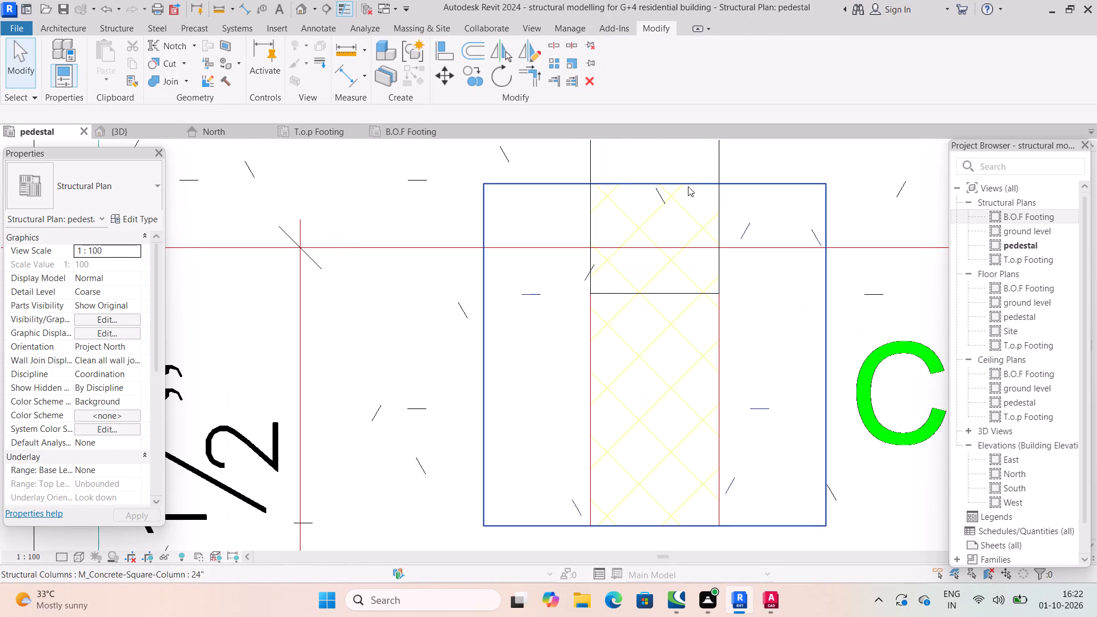
scroll(688, 186, "up", 1)
scroll(688, 186, "down", 3)
middle_click_drag(688, 186, 716, 327)
left_click(735, 247)
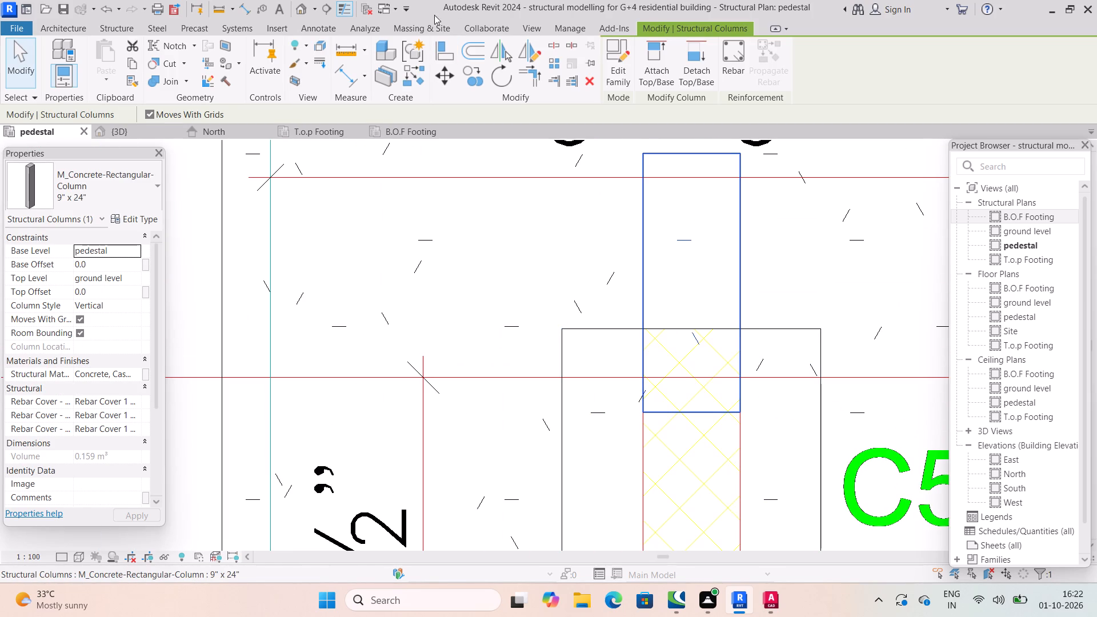
left_click(442, 42)
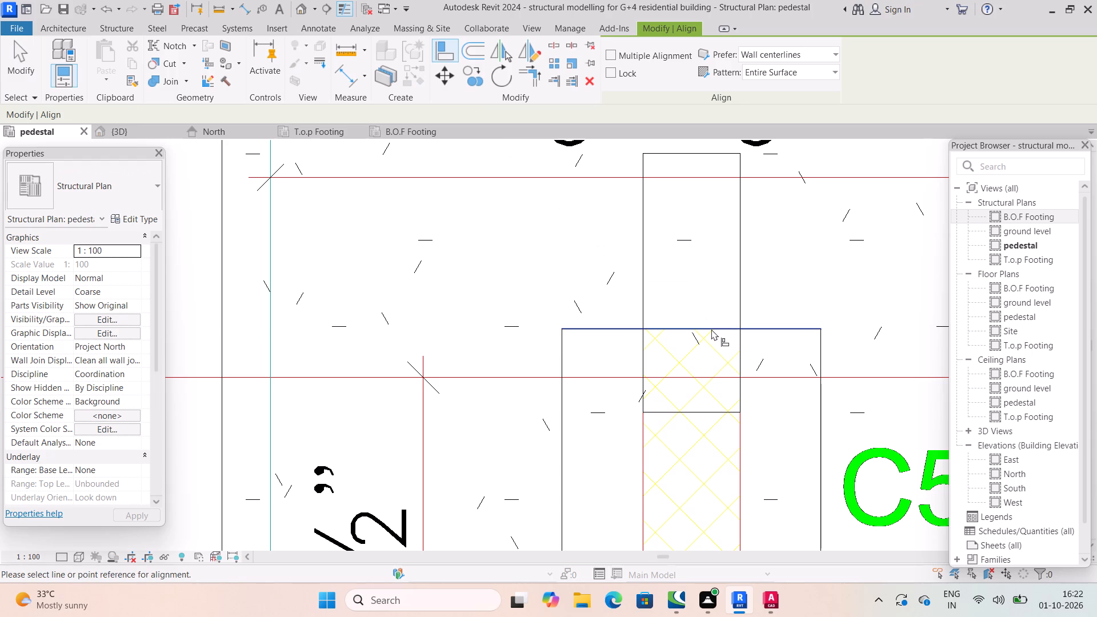
left_click(711, 329)
left_click(710, 154)
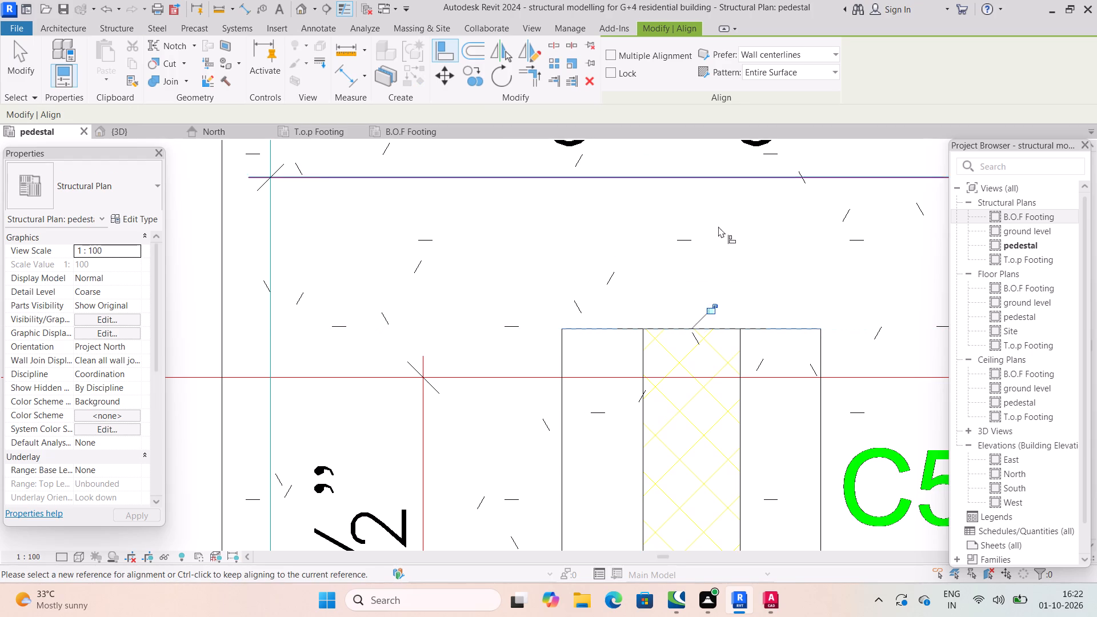
Align the bottom and left faces of the LP1 footing's column at grid 3 with the hatched C2 outline's lower and left edges.
scroll(719, 234, "down", 11)
middle_click(722, 254)
scroll(759, 382, "down", 3)
middle_click_drag(731, 384, 673, 295)
scroll(591, 462, "down", 1)
middle_click_drag(588, 462, 607, 489)
scroll(475, 329, "up", 12)
left_click(504, 263)
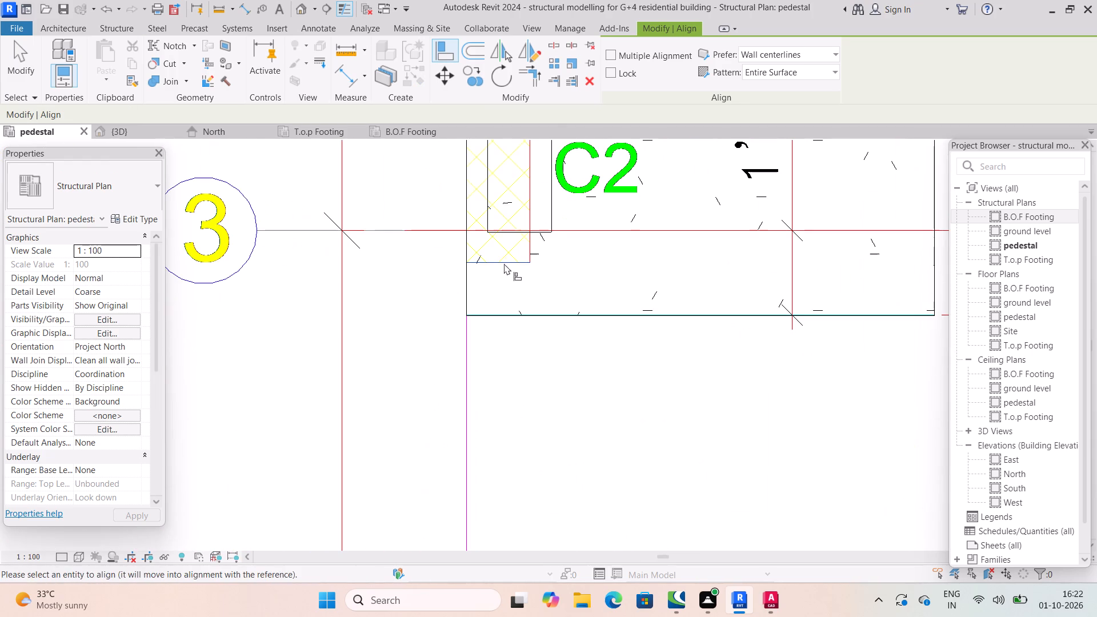
scroll(530, 233, "up", 8)
left_click(552, 231)
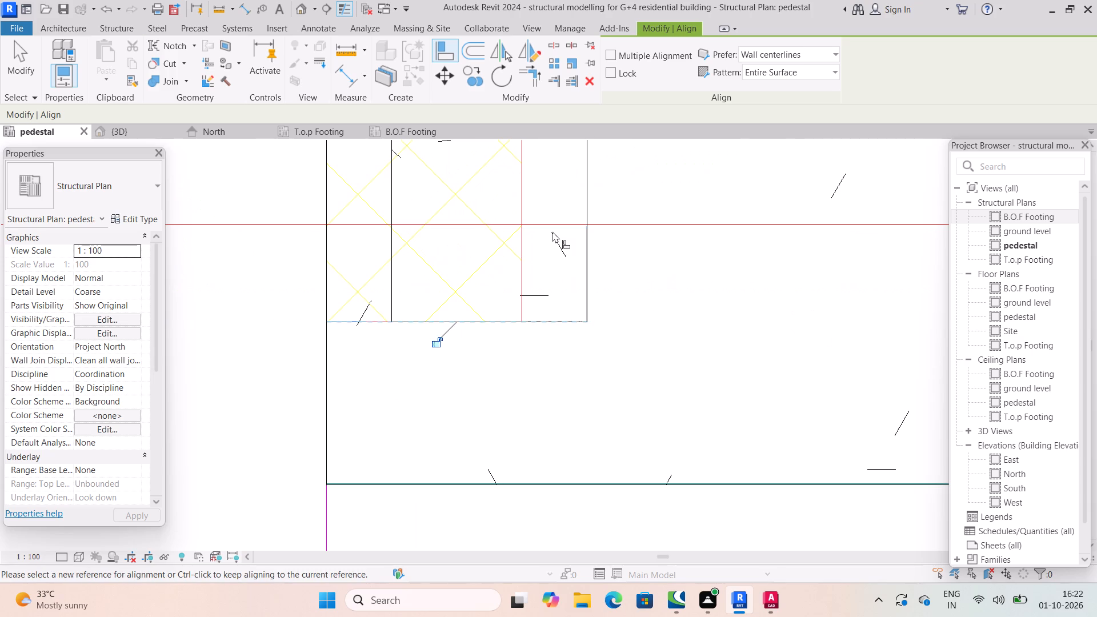
left_click(330, 257)
left_click(391, 250)
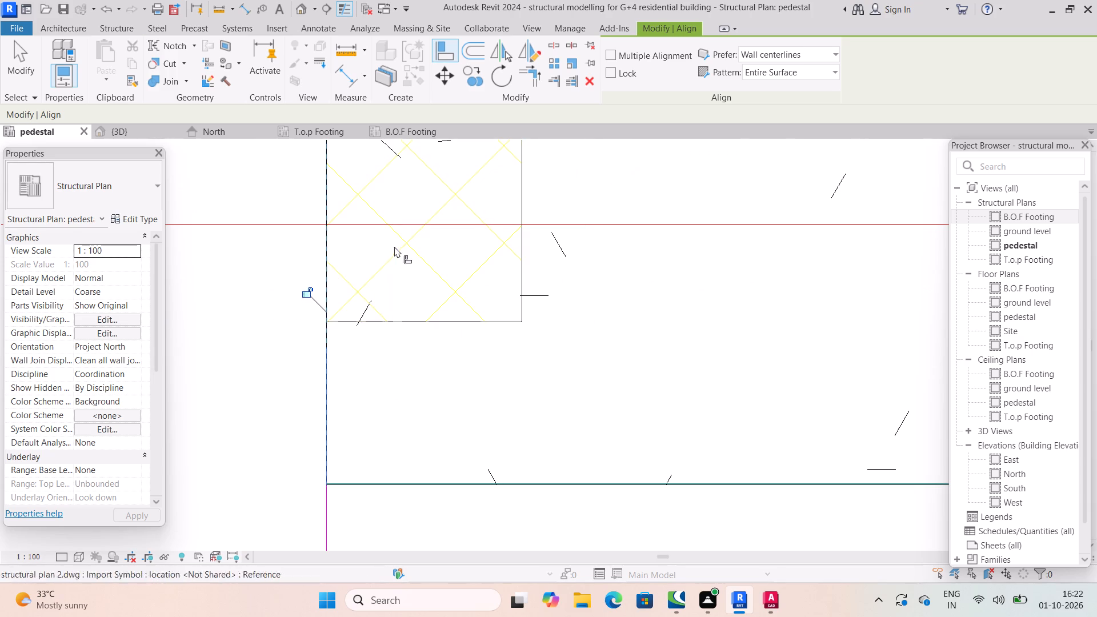
Examine the columns across the footing layout for any that still sit off their hatched outlines.
middle_click_drag(413, 231, 424, 269)
scroll(413, 233, "down", 5)
scroll(461, 323, "down", 5)
middle_click_drag(538, 301, 643, 574)
scroll(538, 307, "down", 4)
scroll(628, 315, "up", 1)
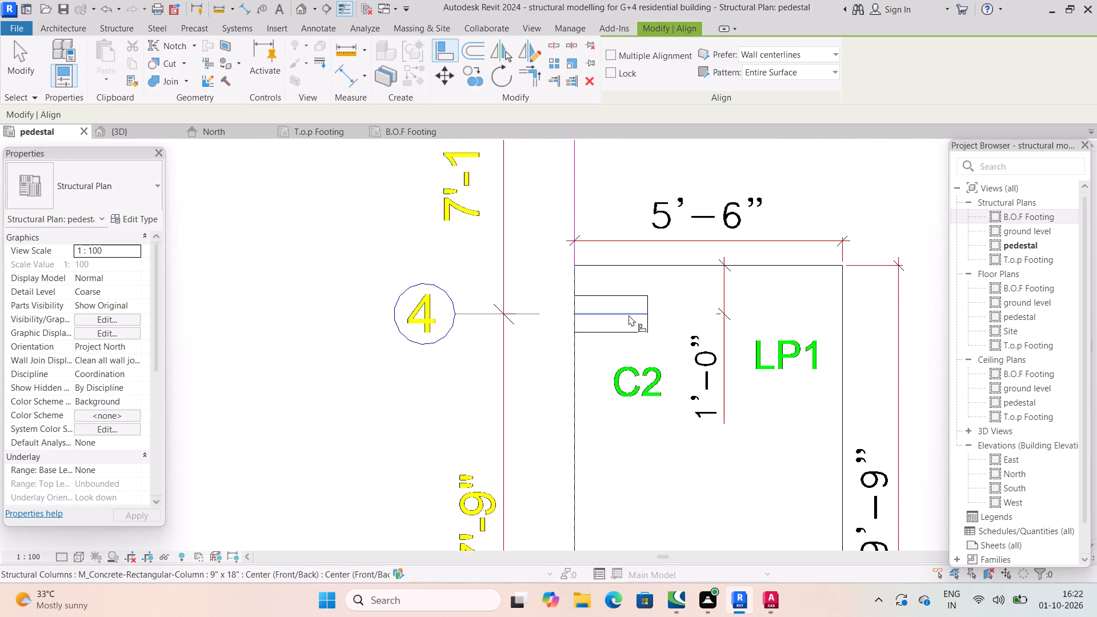
scroll(628, 315, "up", 3)
scroll(628, 315, "down", 6)
middle_click_drag(623, 226, 599, 336)
scroll(619, 234, "down", 2)
scroll(594, 270, "up", 3)
scroll(603, 271, "down", 2)
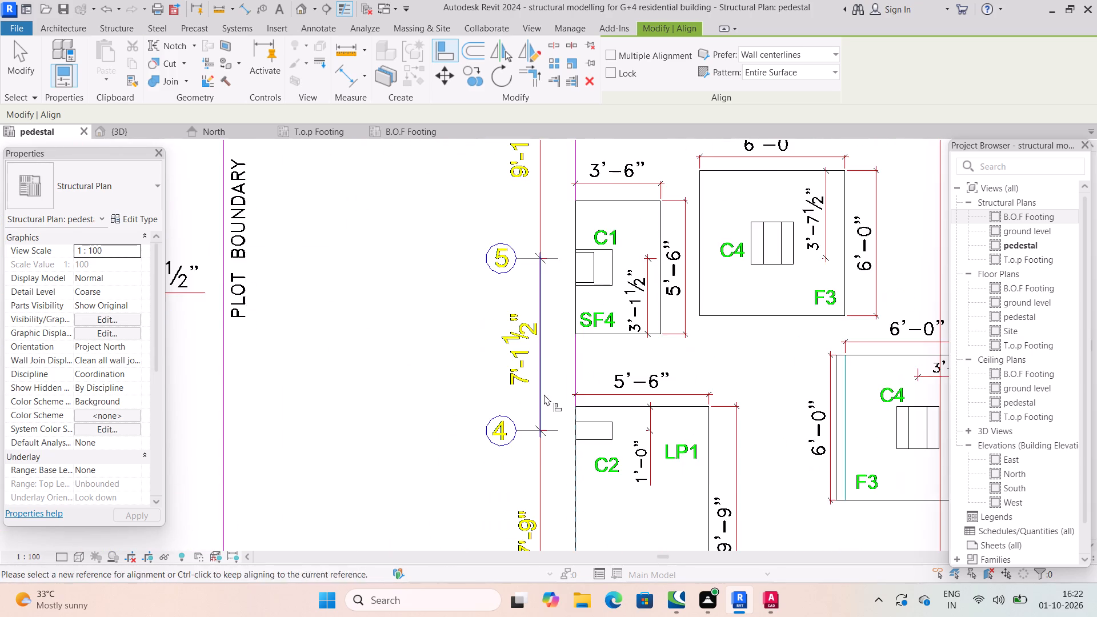
scroll(702, 299, "down", 3)
middle_click_drag(702, 299, 608, 363)
middle_click_drag(652, 185, 644, 311)
scroll(644, 311, "down", 1)
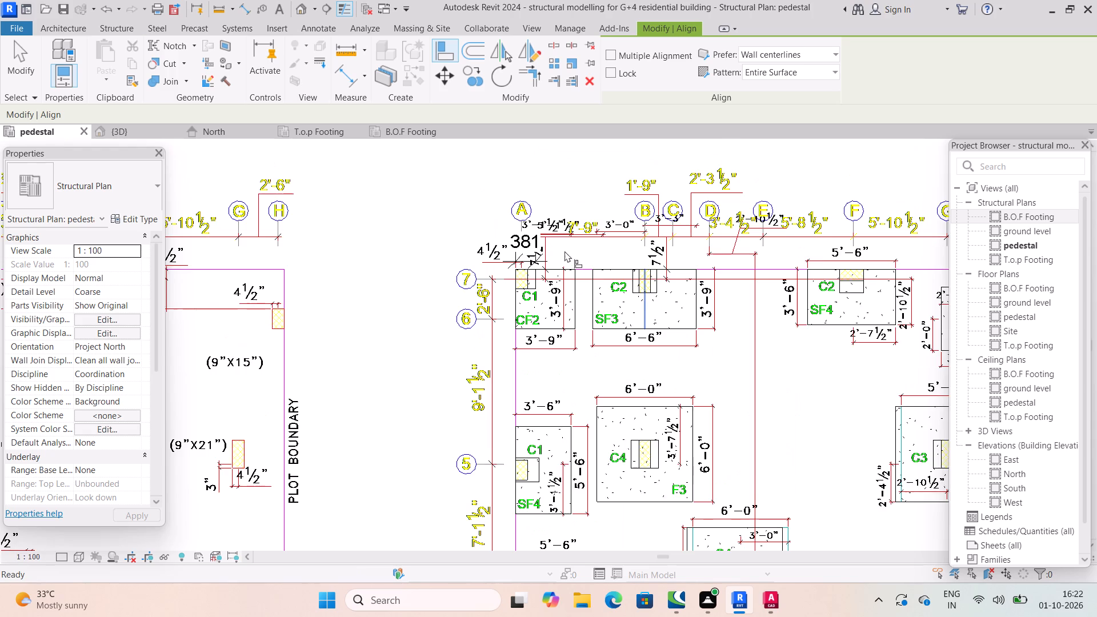
scroll(502, 281, "up", 2)
scroll(679, 288, "up", 2)
middle_click_drag(723, 299, 487, 285)
scroll(799, 261, "up", 2)
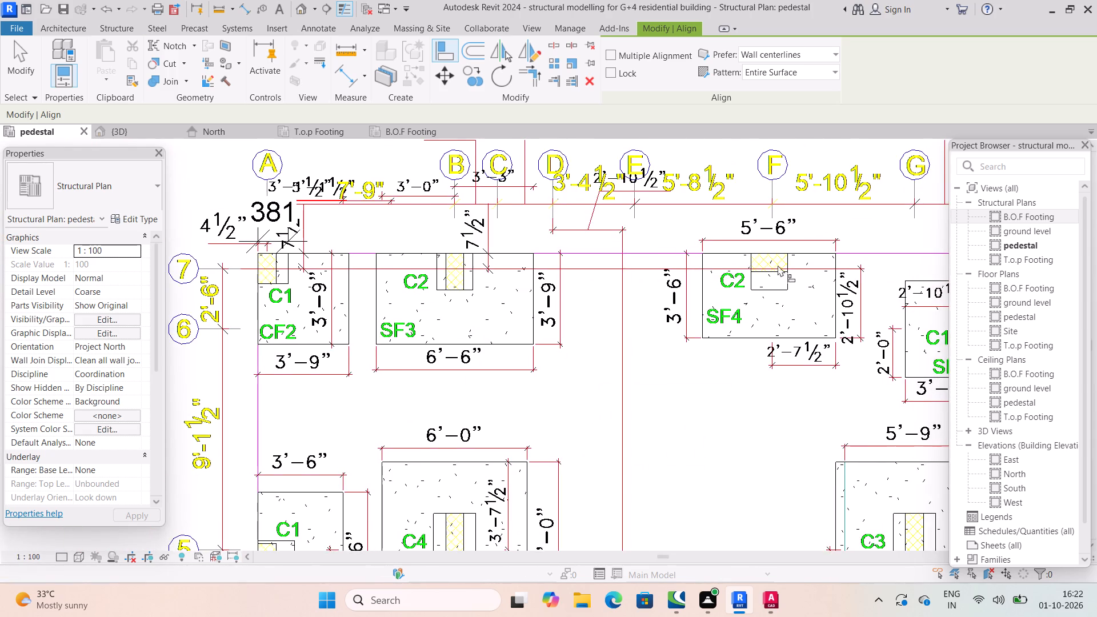
scroll(778, 265, "up", 4)
middle_click_drag(838, 325, 473, 243)
scroll(830, 325, "down", 2)
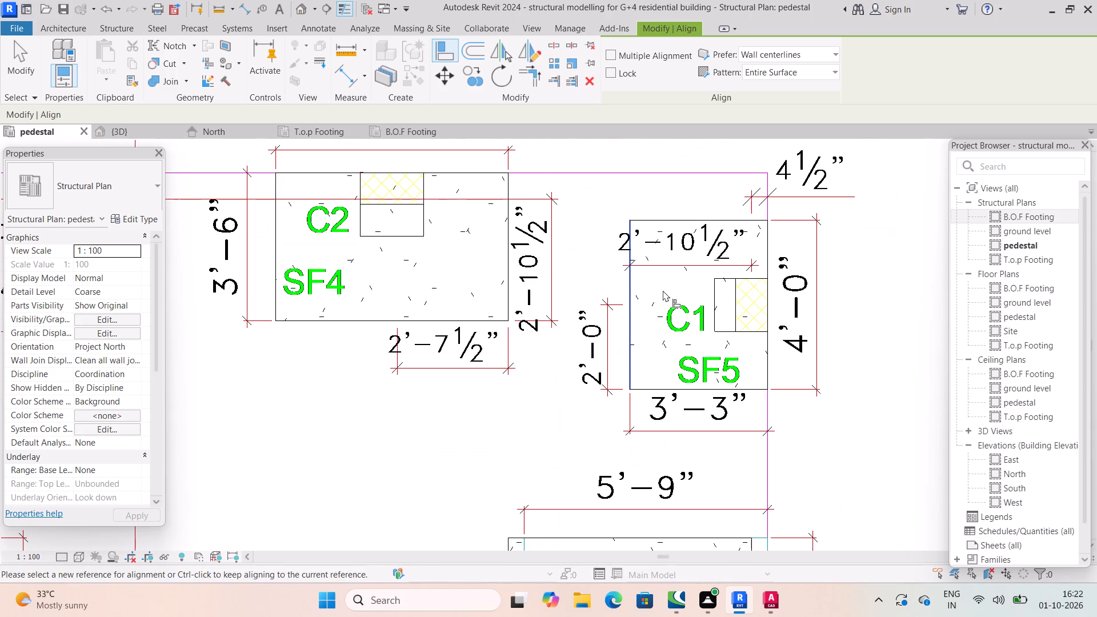
middle_click_drag(694, 334, 716, 258)
scroll(692, 332, "down", 3)
middle_click_drag(702, 404, 712, 255)
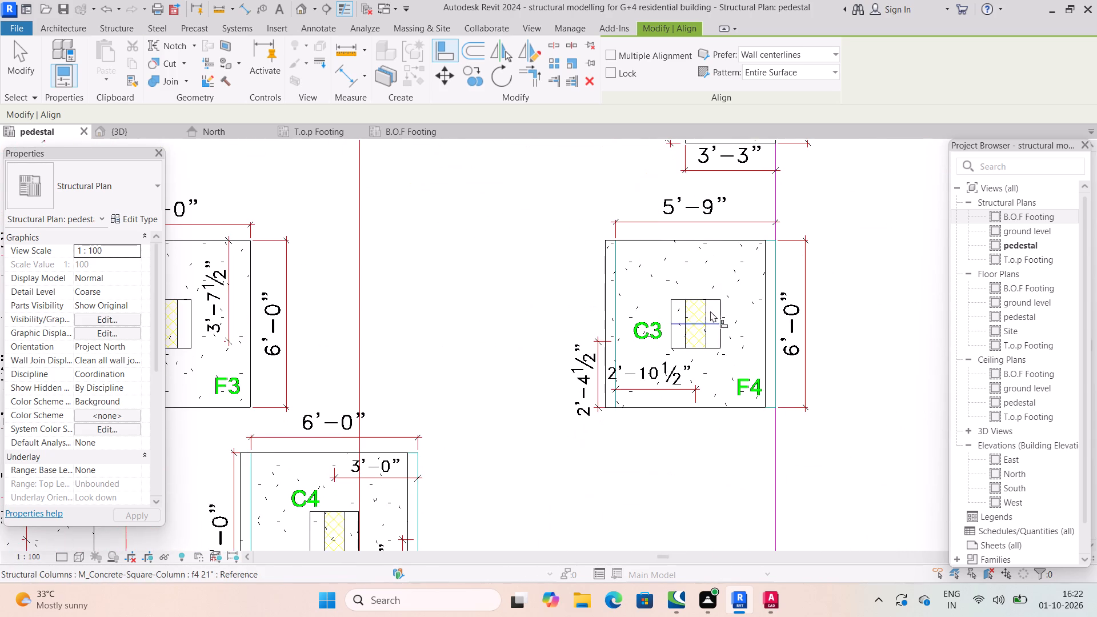
scroll(686, 312, "up", 4)
middle_click_drag(675, 346, 783, 261)
scroll(740, 295, "down", 1)
middle_click_drag(424, 297, 599, 313)
scroll(424, 297, "down", 2)
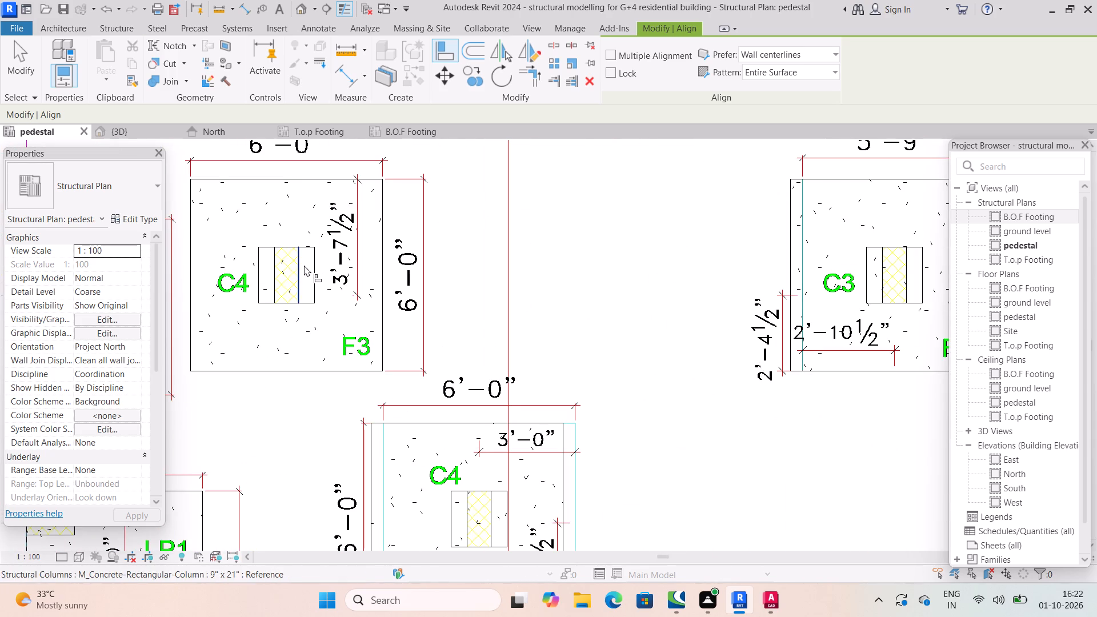
scroll(382, 270, "down", 5)
middle_click_drag(383, 270, 454, 279)
scroll(518, 305, "down", 1)
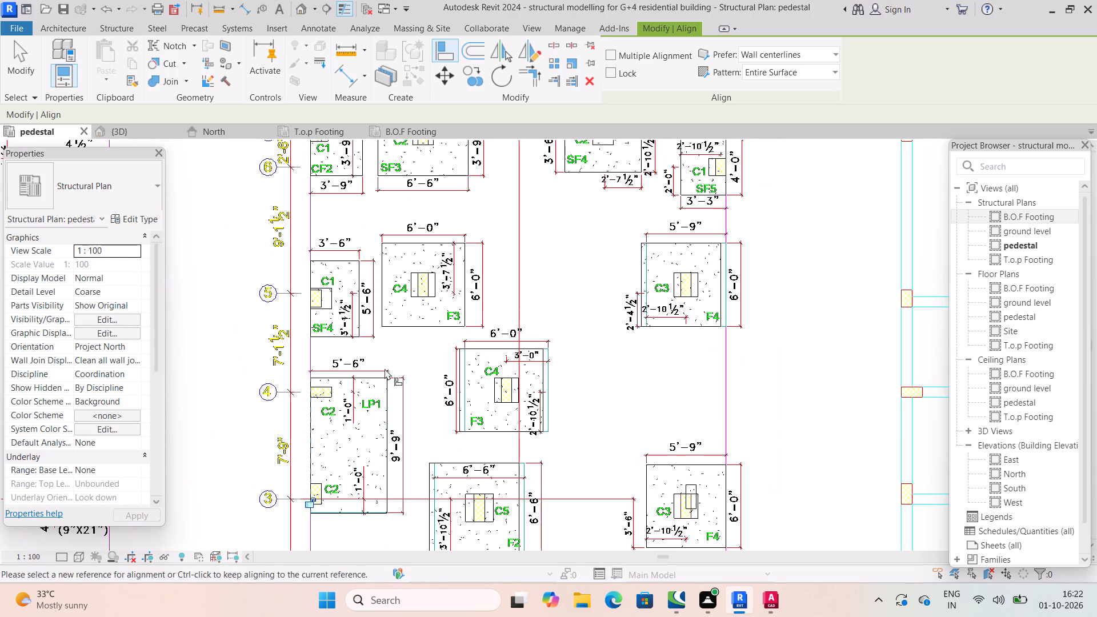
scroll(315, 298, "up", 3)
scroll(657, 427, "up", 3)
middle_click_drag(618, 458, 567, 422)
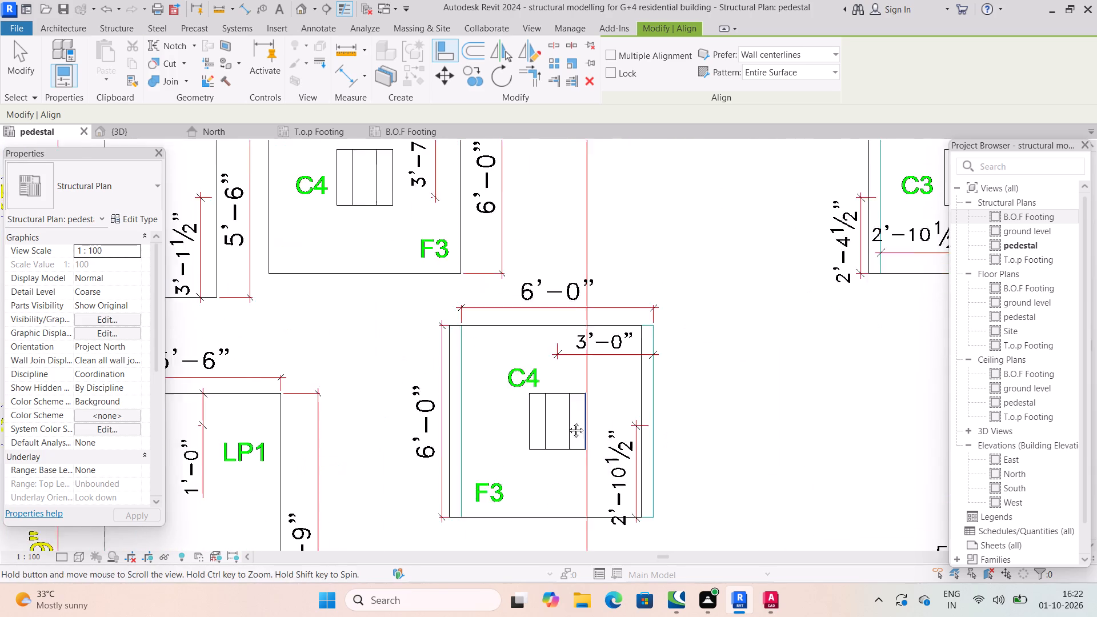
middle_click_drag(567, 422, 515, 229)
scroll(535, 267, "down", 4)
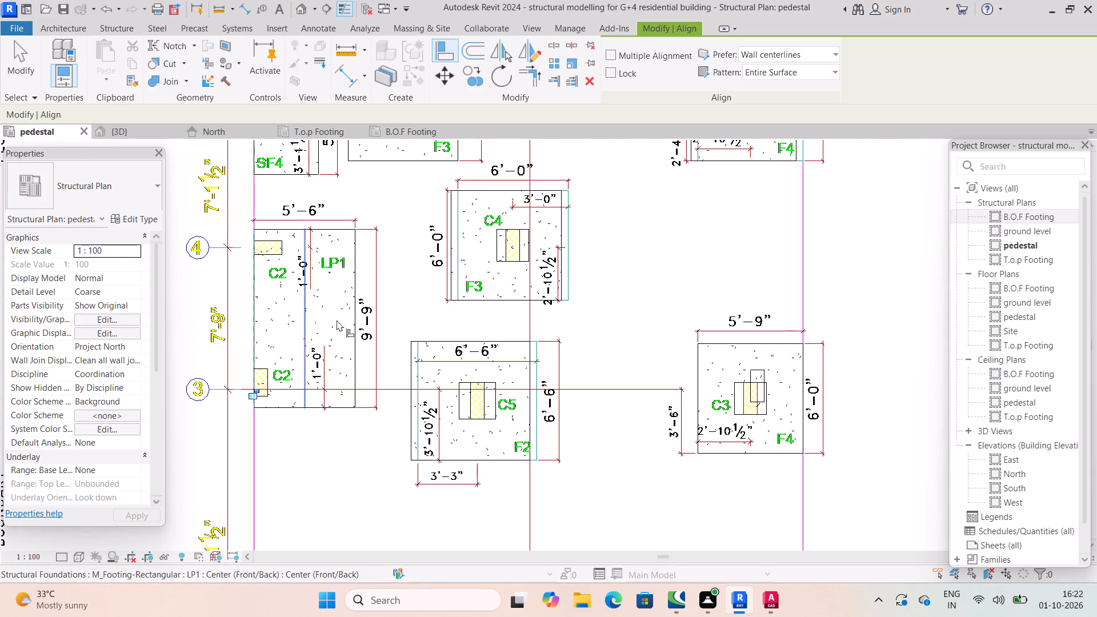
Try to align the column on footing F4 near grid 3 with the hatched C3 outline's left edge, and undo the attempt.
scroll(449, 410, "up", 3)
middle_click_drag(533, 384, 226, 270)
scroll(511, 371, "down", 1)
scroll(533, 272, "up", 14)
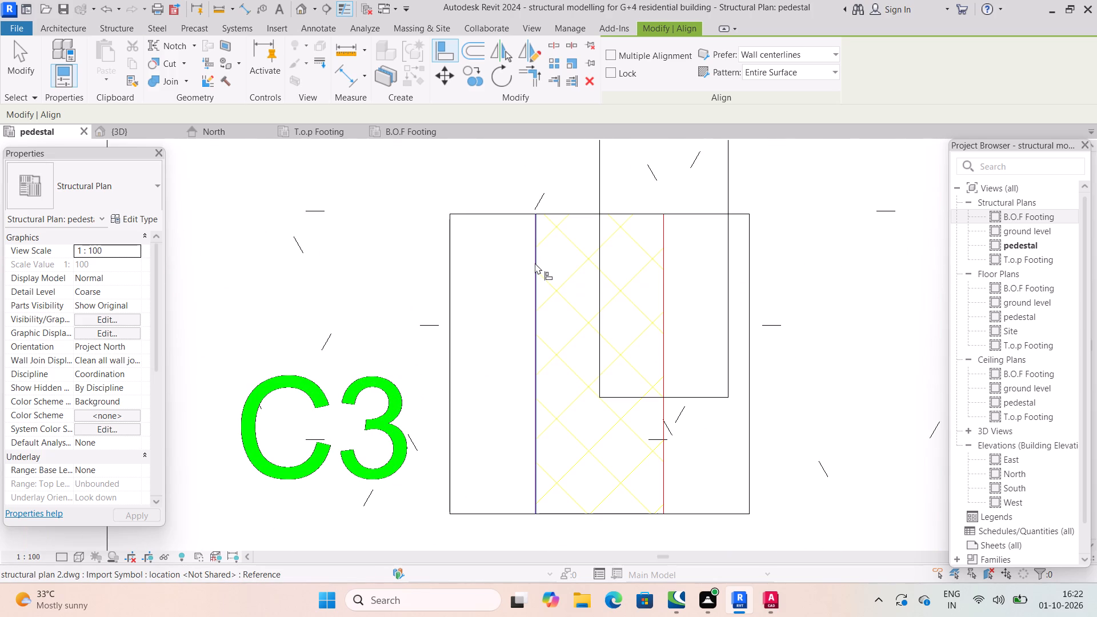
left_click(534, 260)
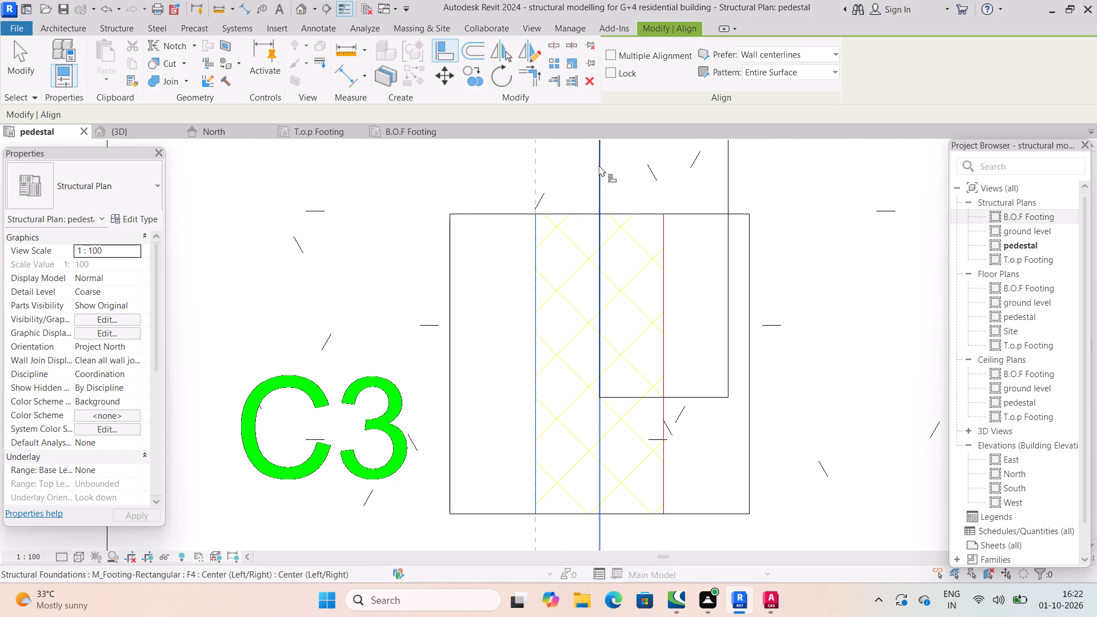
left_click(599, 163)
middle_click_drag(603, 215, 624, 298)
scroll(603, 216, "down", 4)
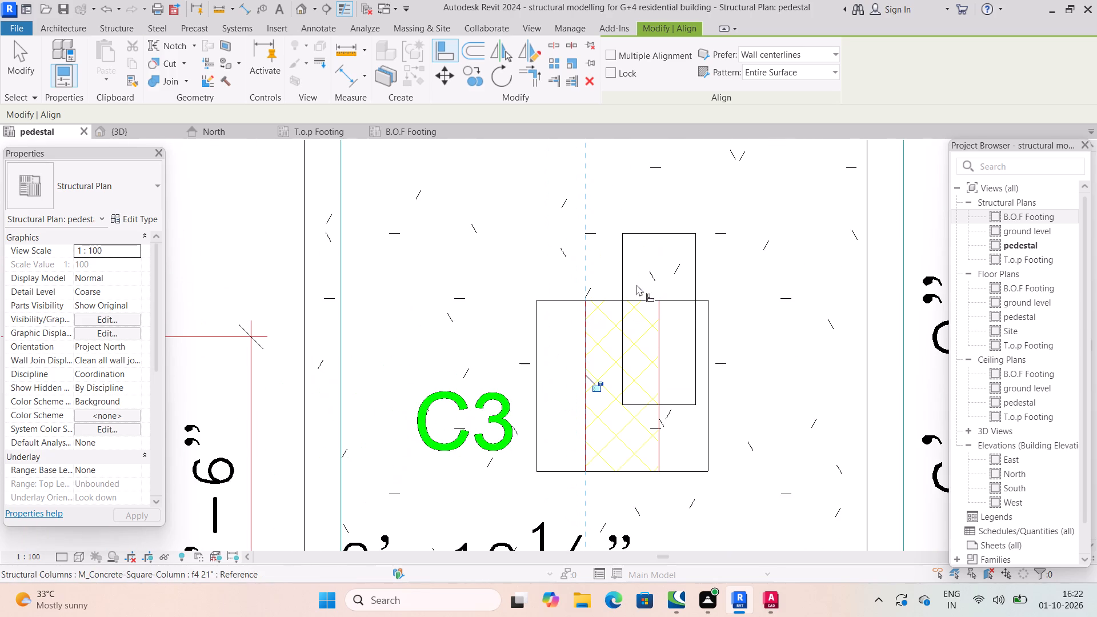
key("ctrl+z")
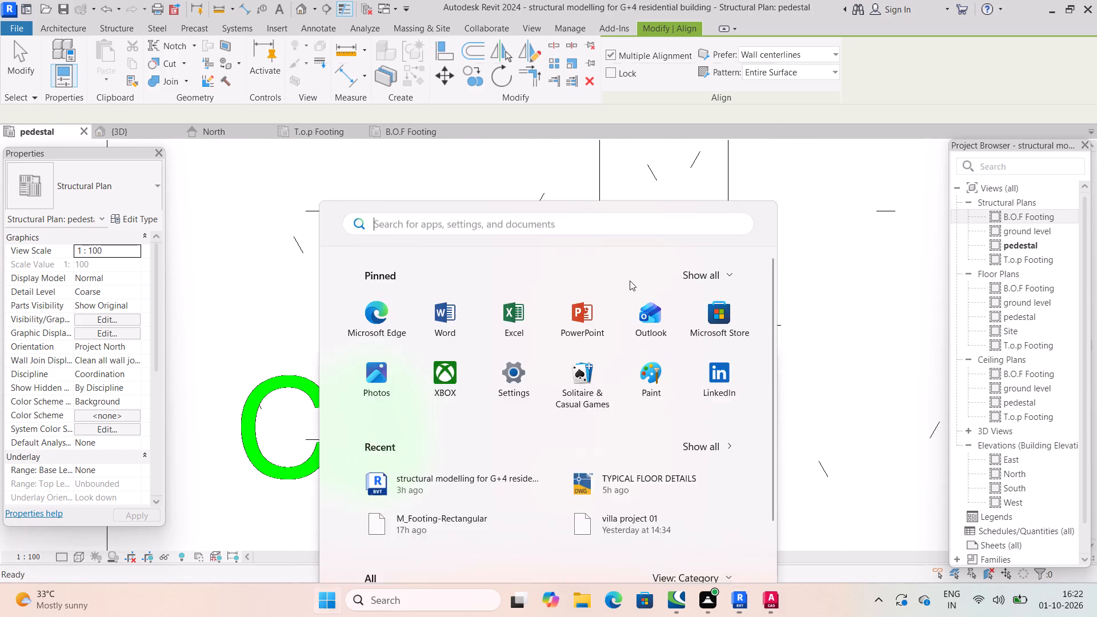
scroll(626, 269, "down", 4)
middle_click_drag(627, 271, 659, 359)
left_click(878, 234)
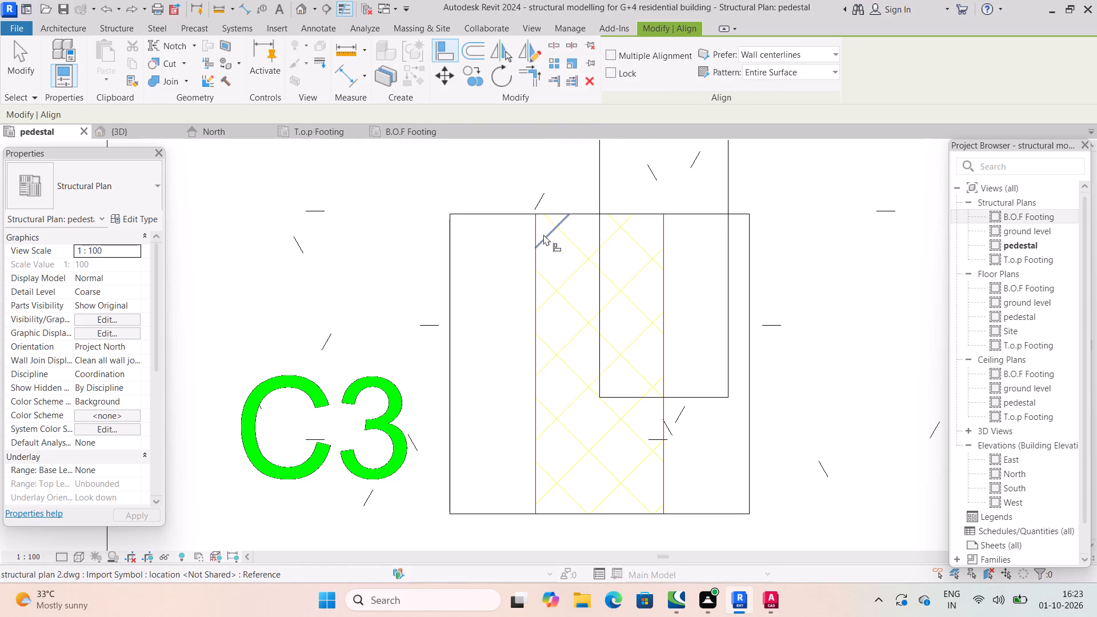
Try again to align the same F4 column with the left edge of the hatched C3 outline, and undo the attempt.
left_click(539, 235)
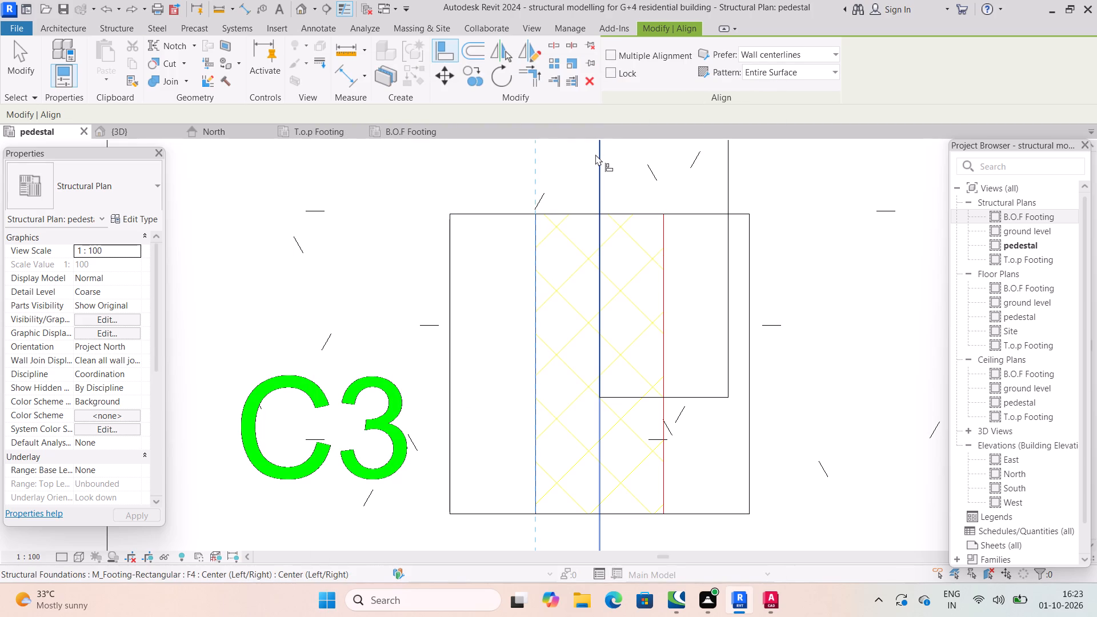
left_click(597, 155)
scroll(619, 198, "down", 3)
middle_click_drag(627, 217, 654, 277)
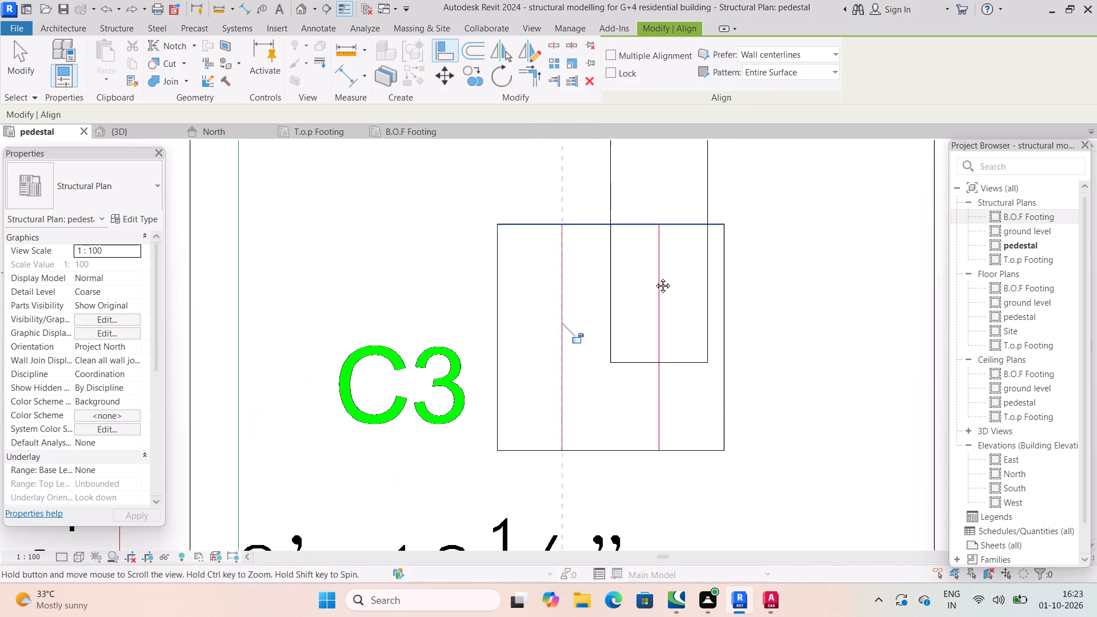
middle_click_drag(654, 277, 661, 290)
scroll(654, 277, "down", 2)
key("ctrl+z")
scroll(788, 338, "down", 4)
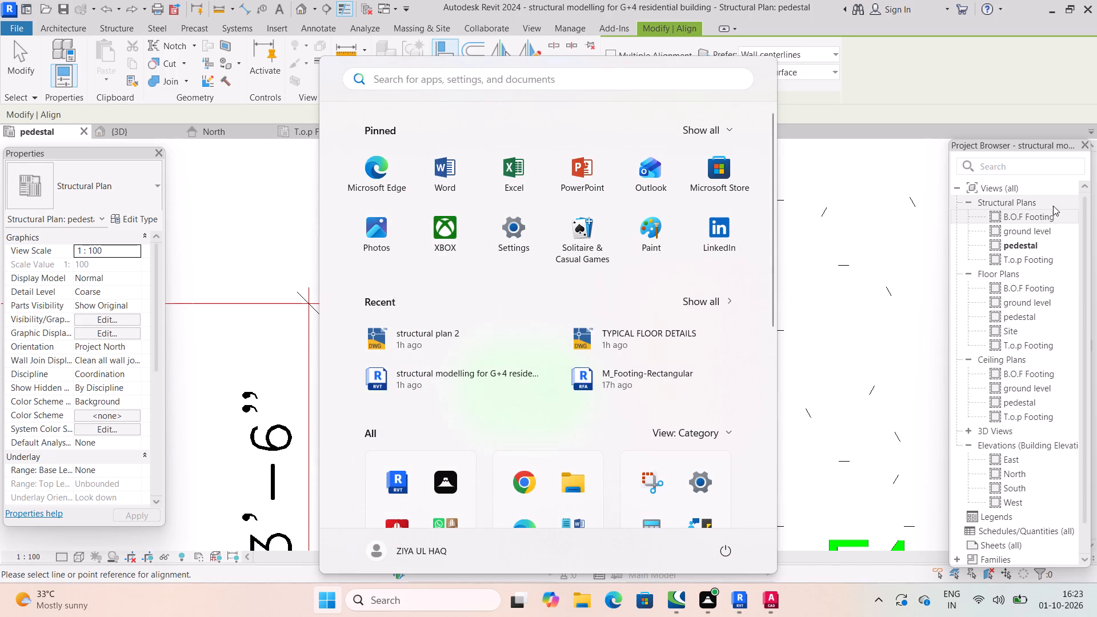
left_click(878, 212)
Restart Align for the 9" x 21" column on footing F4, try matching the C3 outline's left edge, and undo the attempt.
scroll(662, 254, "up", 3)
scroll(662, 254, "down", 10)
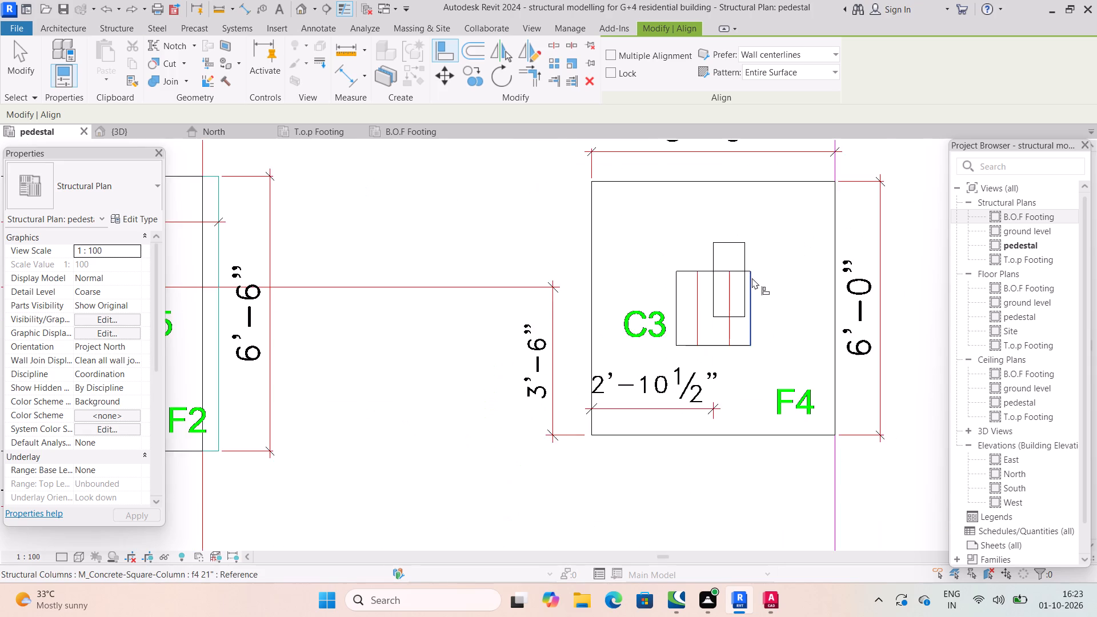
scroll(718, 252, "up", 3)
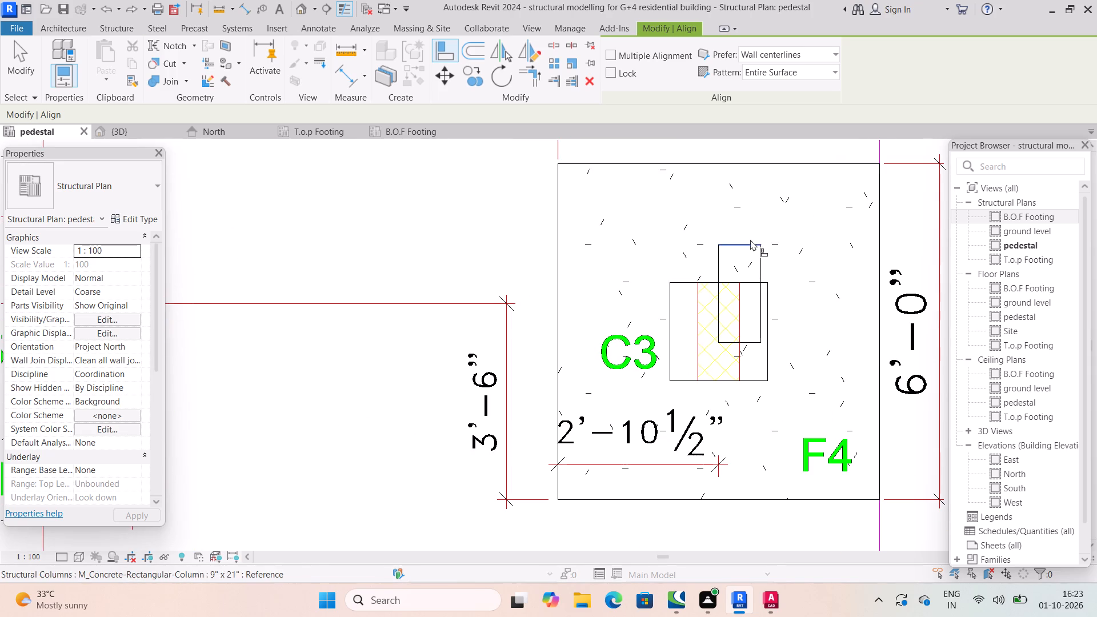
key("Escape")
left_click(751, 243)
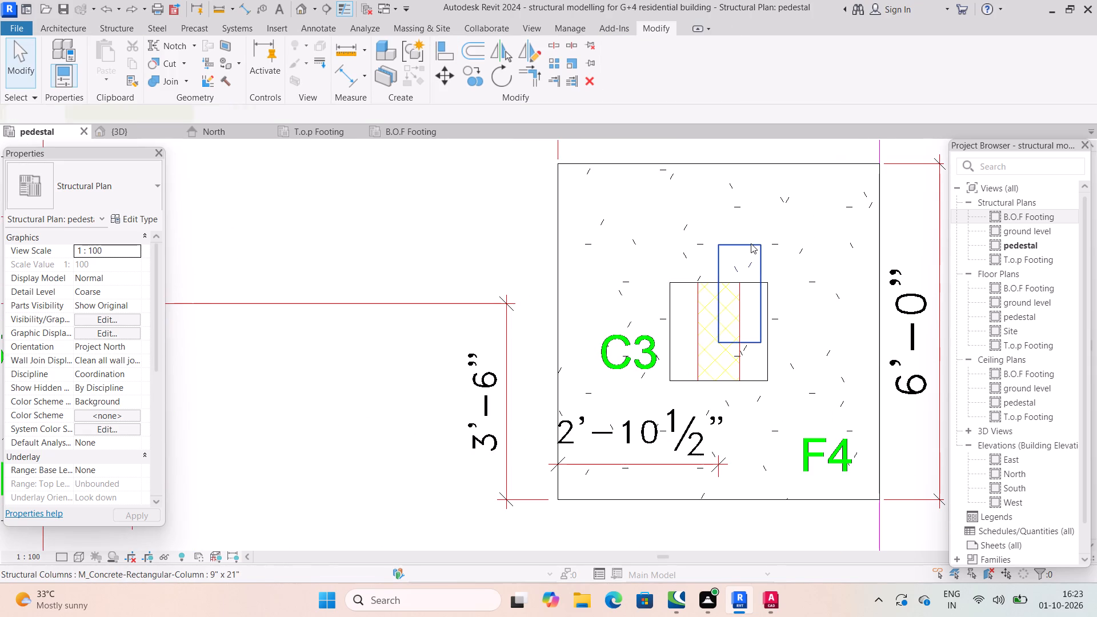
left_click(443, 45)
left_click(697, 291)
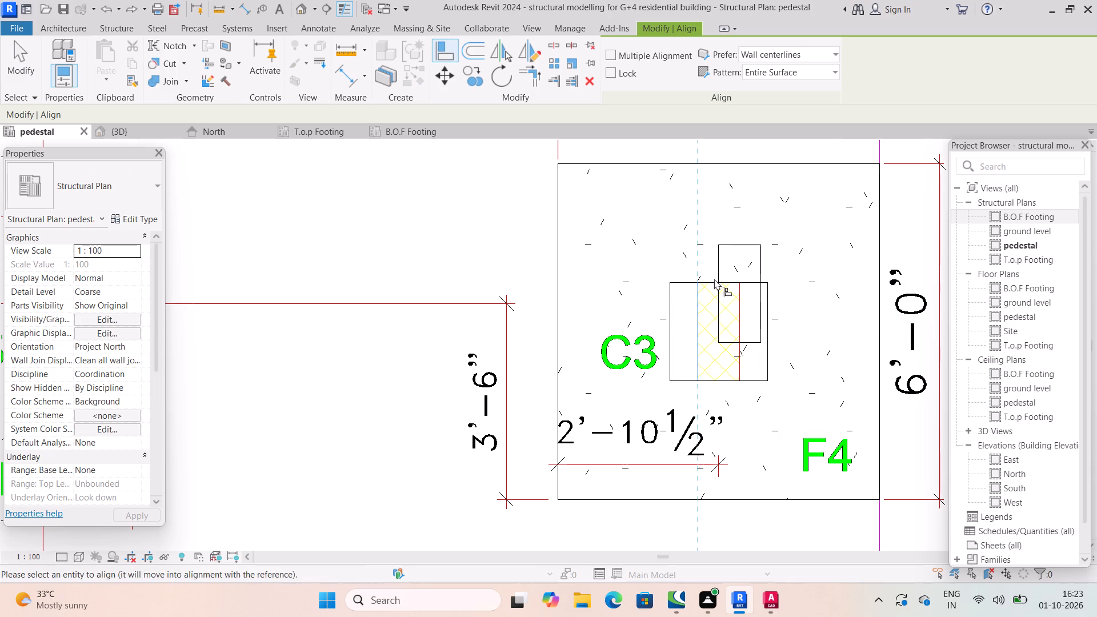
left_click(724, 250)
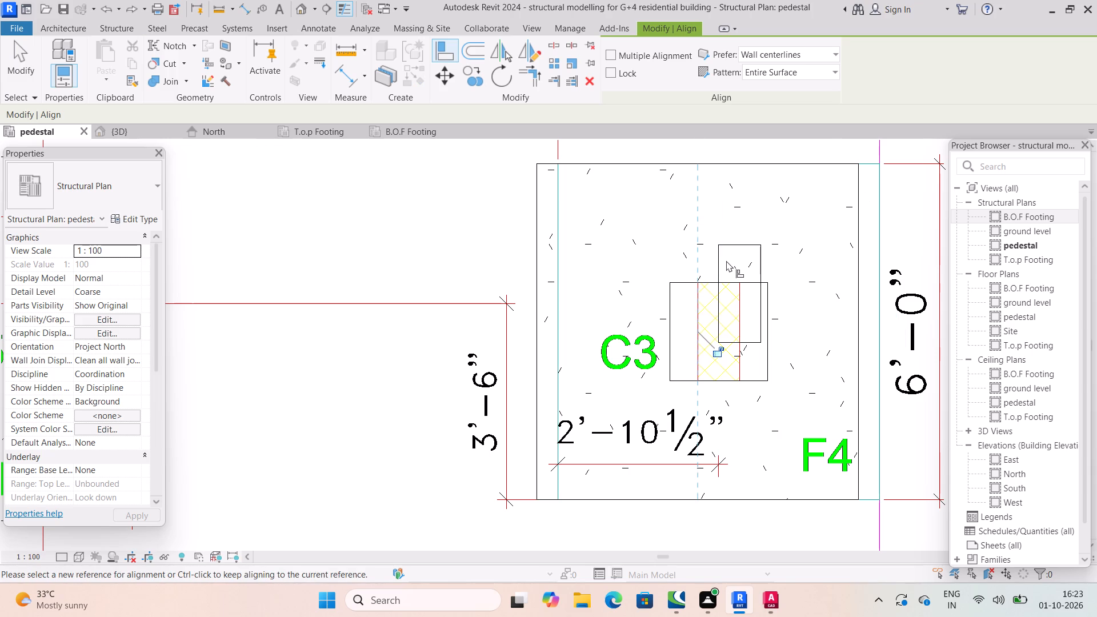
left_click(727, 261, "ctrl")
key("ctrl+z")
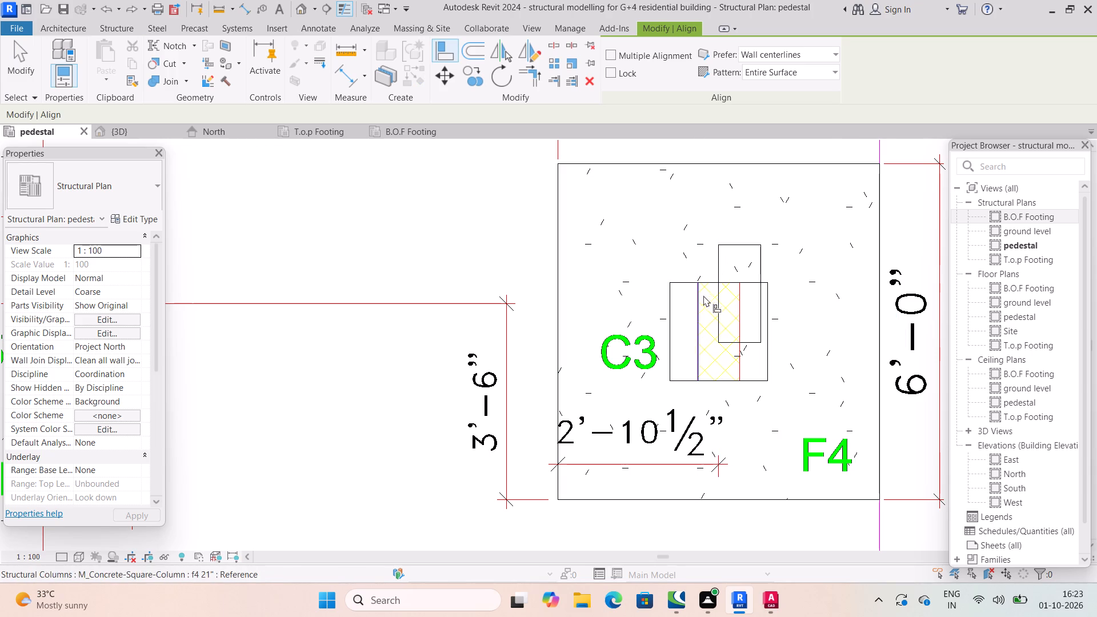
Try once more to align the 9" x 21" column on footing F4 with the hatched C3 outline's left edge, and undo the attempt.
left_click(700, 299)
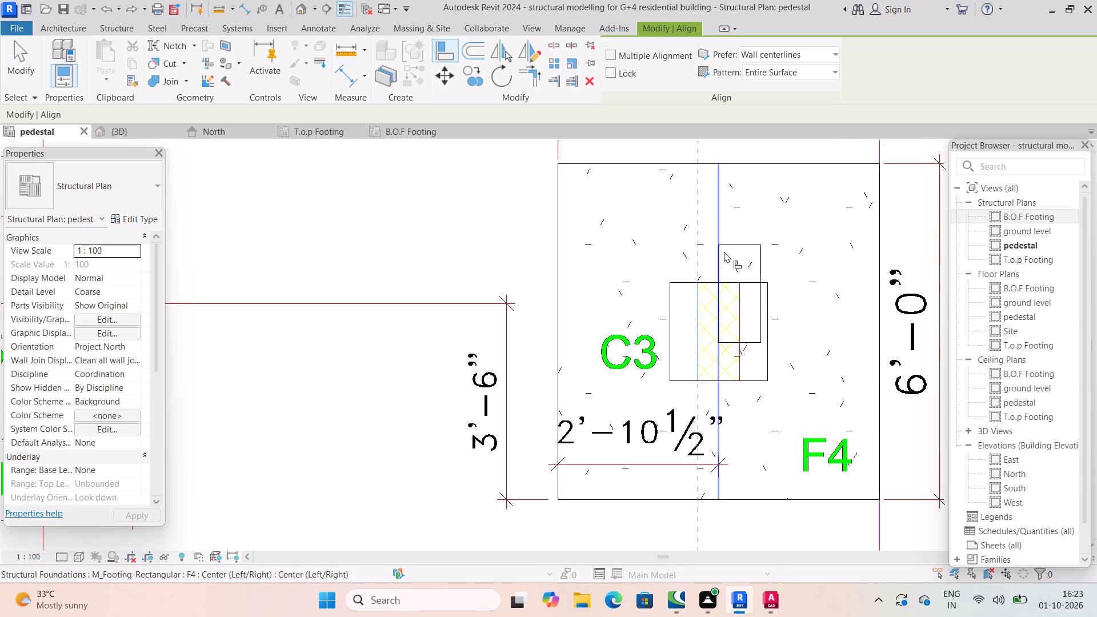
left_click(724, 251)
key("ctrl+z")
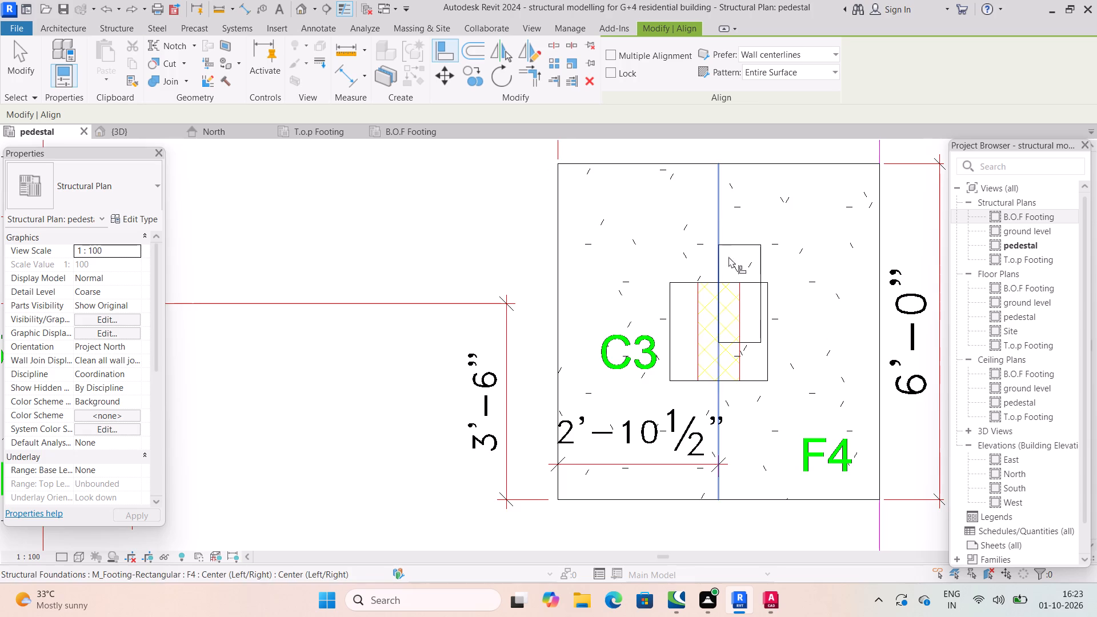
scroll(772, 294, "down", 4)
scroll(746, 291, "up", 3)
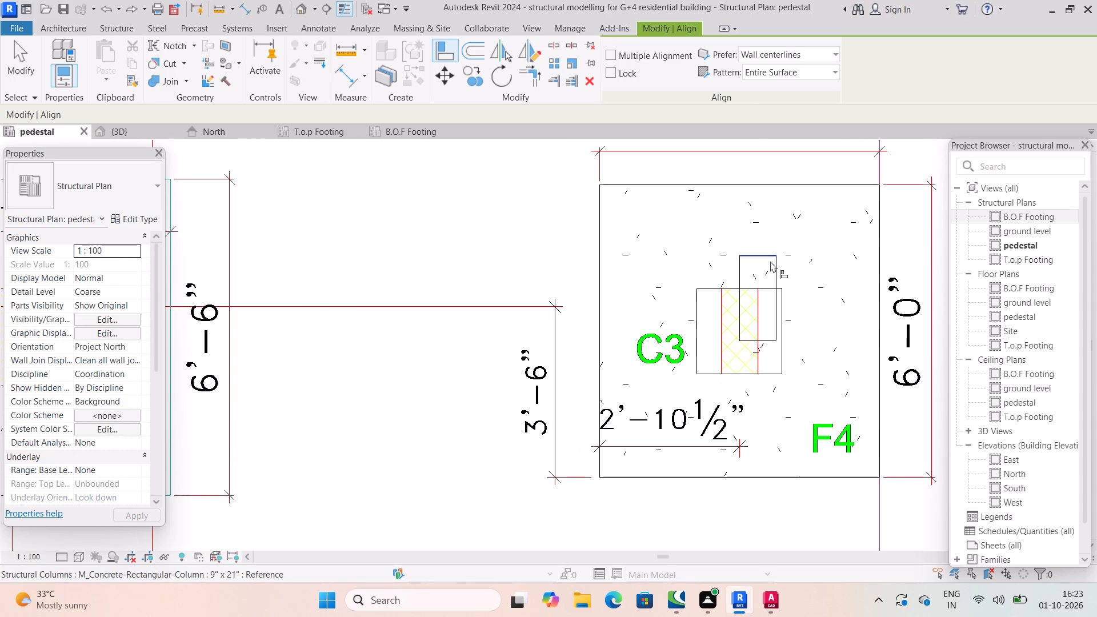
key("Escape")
Nudge the 9" x 21" column on footing F4 four increments left, off the footing's centre line.
left_click(756, 255)
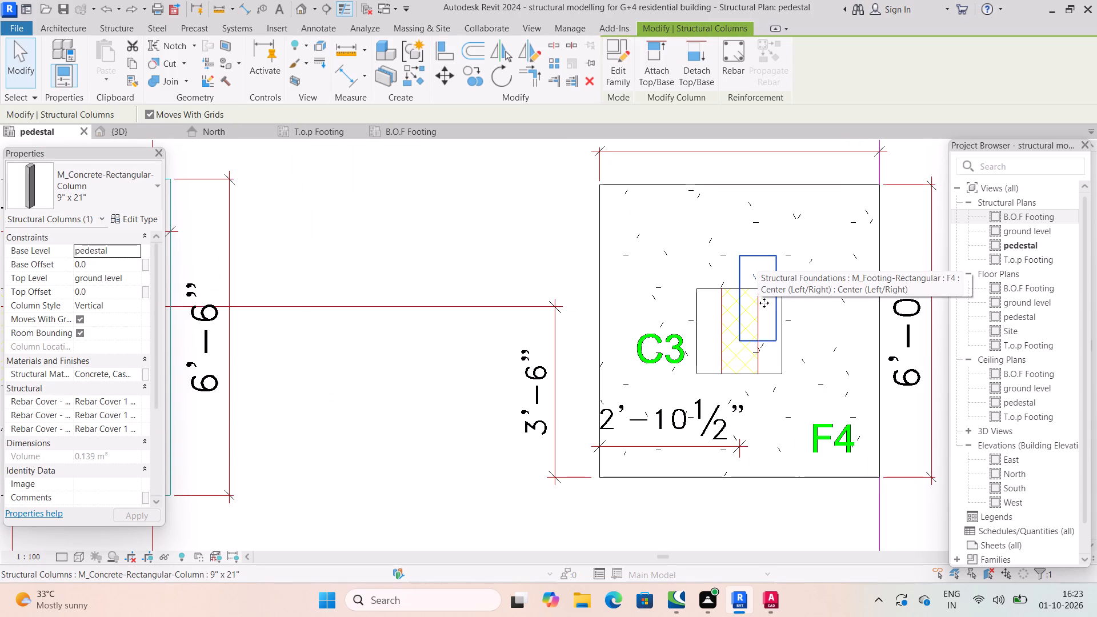
key("Left")
key("Left")
key("Left")
key("Left")
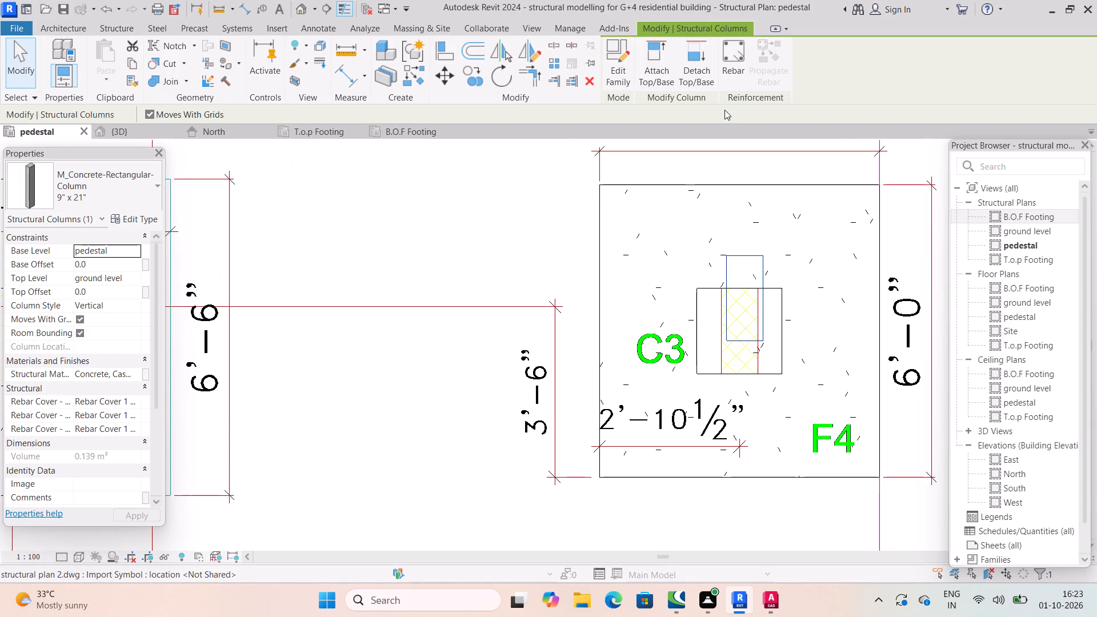
Align the top and left edges of the F4 column near grid 3 with the hatched C3 outline.
left_click(437, 48)
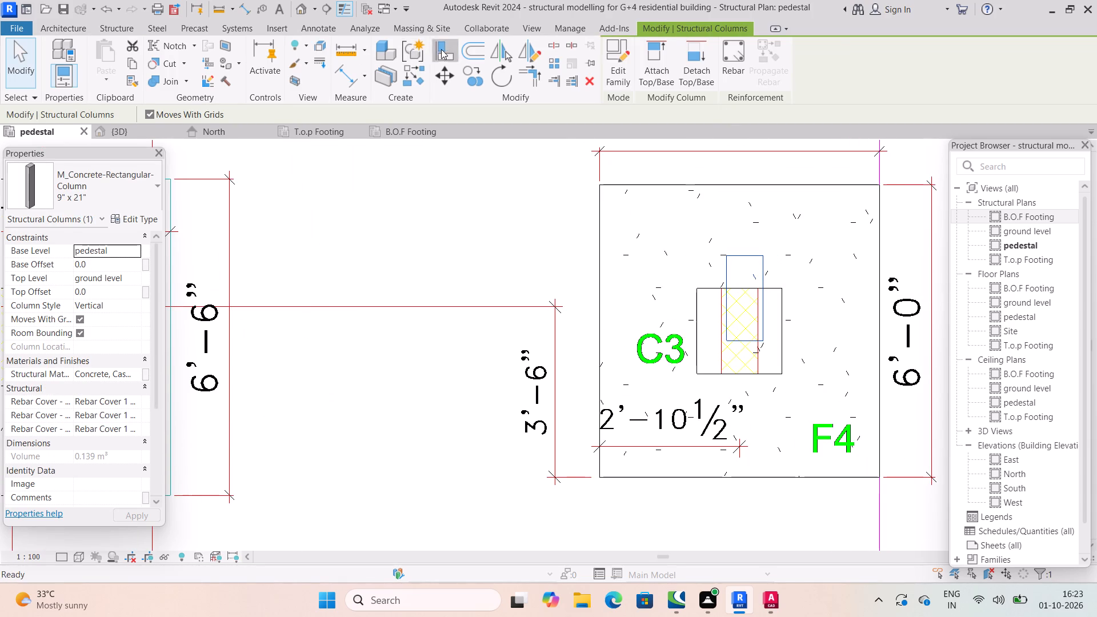
scroll(795, 363, "up", 3)
scroll(728, 385, "up", 8)
middle_click_drag(746, 340, 753, 517)
scroll(753, 517, "down", 1)
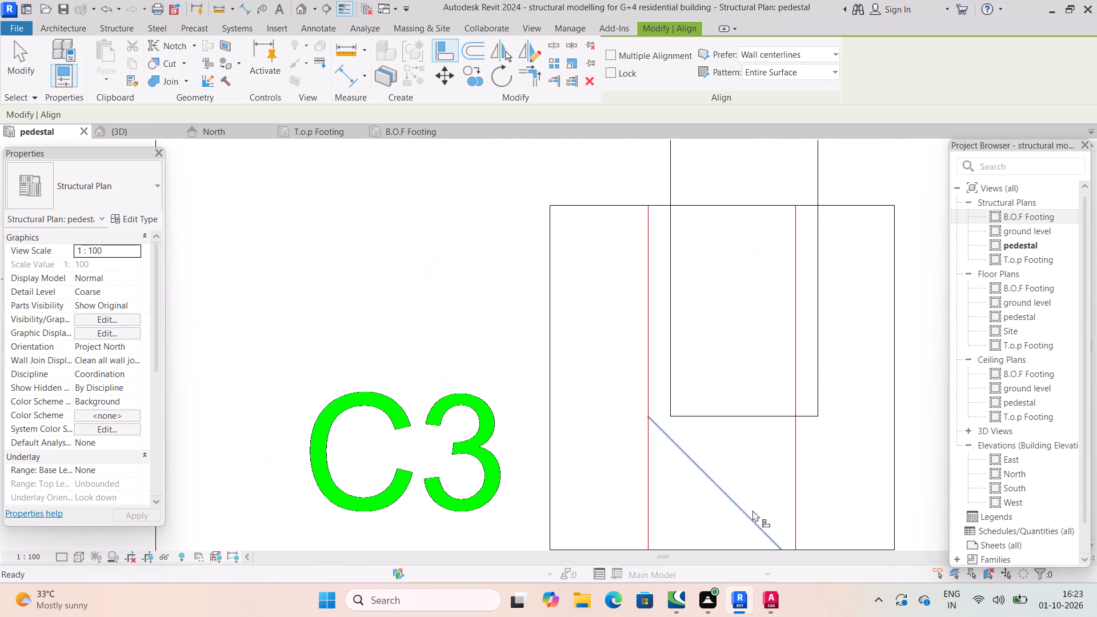
left_click(758, 203)
middle_click_drag(768, 186, 796, 310)
scroll(769, 201, "down", 2)
left_click(804, 222)
scroll(690, 361, "up", 3)
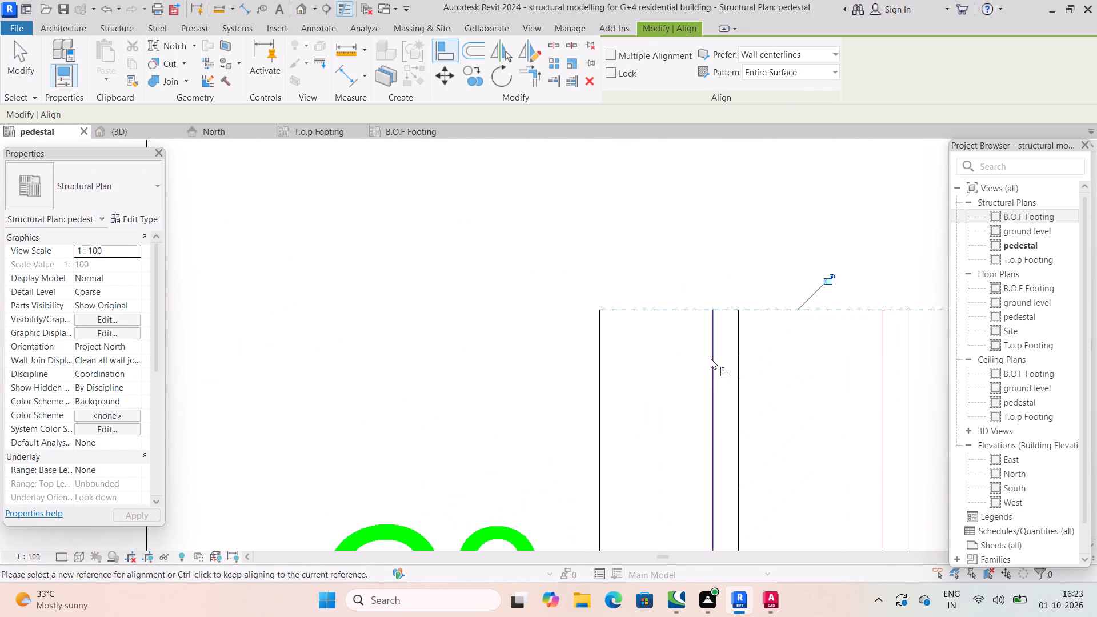
left_click(712, 357)
left_click(743, 346)
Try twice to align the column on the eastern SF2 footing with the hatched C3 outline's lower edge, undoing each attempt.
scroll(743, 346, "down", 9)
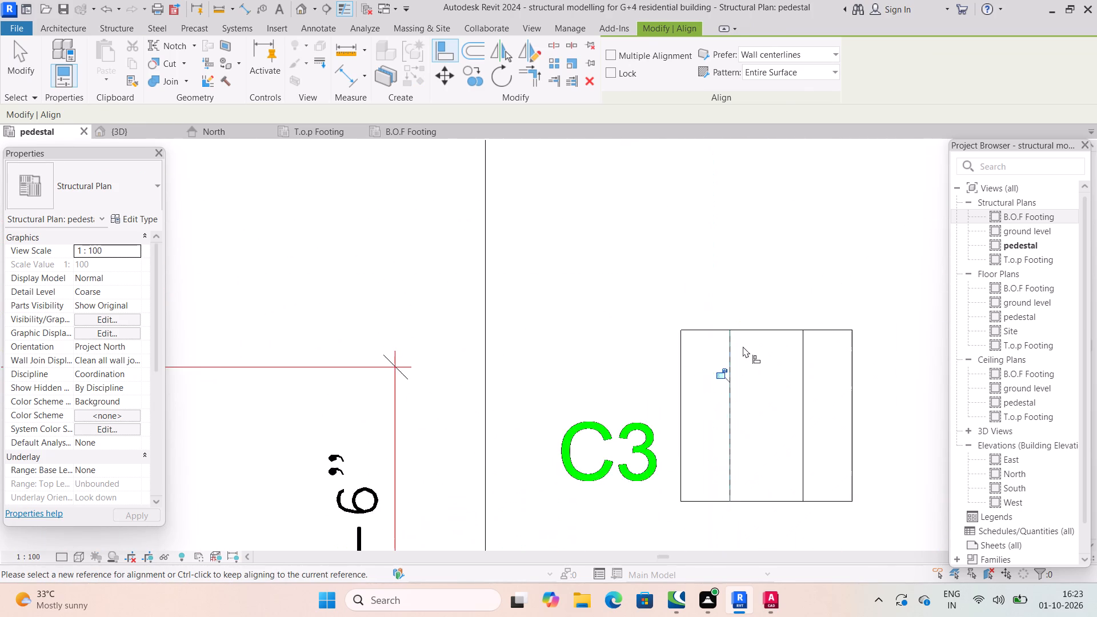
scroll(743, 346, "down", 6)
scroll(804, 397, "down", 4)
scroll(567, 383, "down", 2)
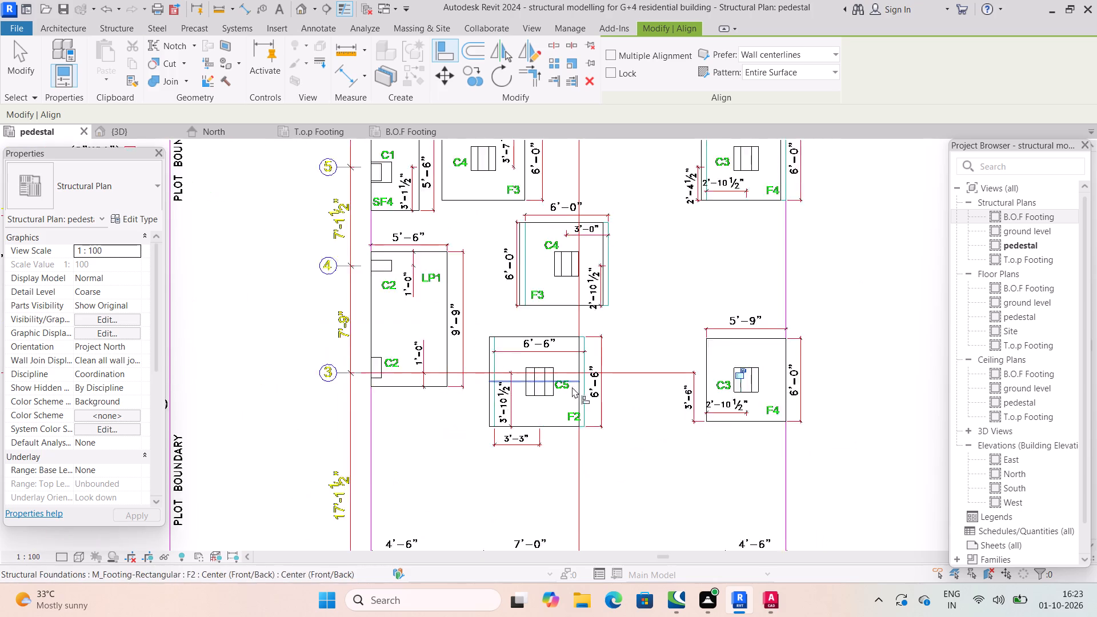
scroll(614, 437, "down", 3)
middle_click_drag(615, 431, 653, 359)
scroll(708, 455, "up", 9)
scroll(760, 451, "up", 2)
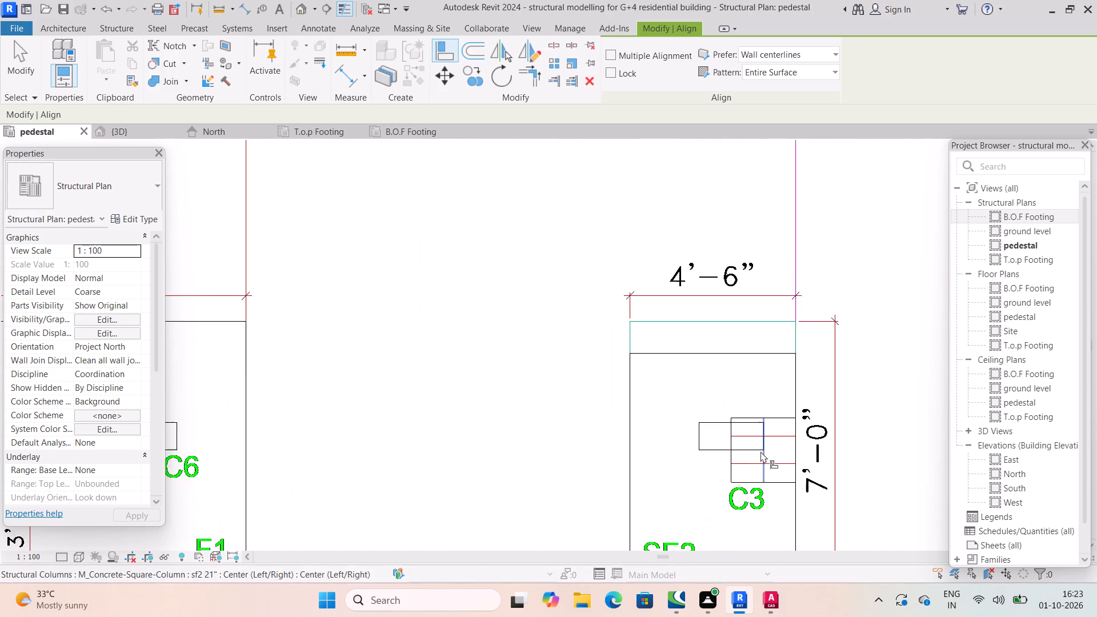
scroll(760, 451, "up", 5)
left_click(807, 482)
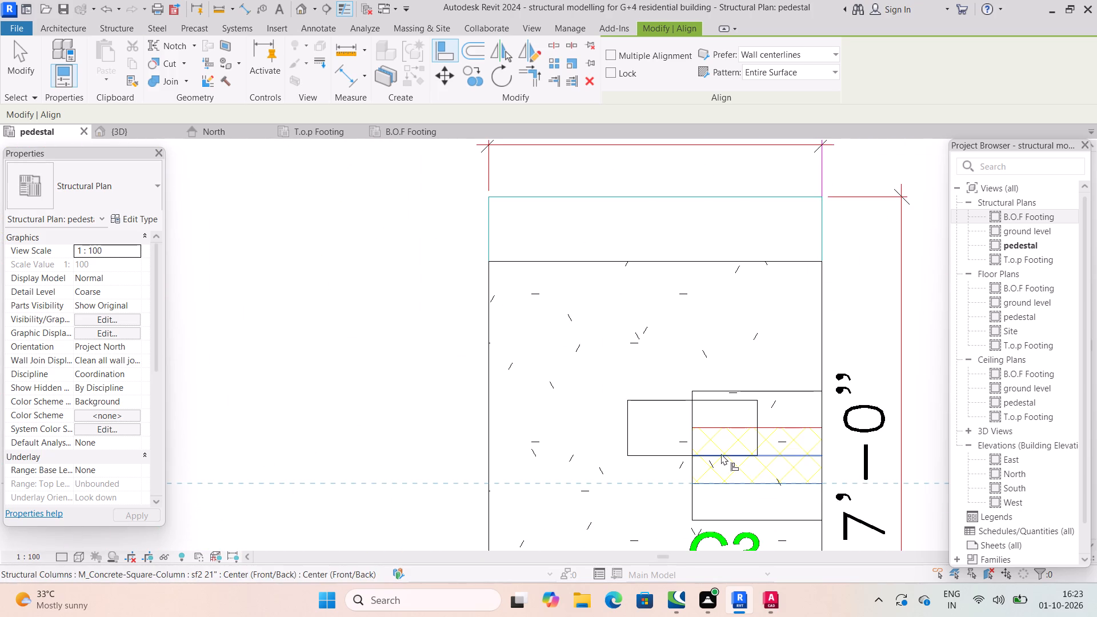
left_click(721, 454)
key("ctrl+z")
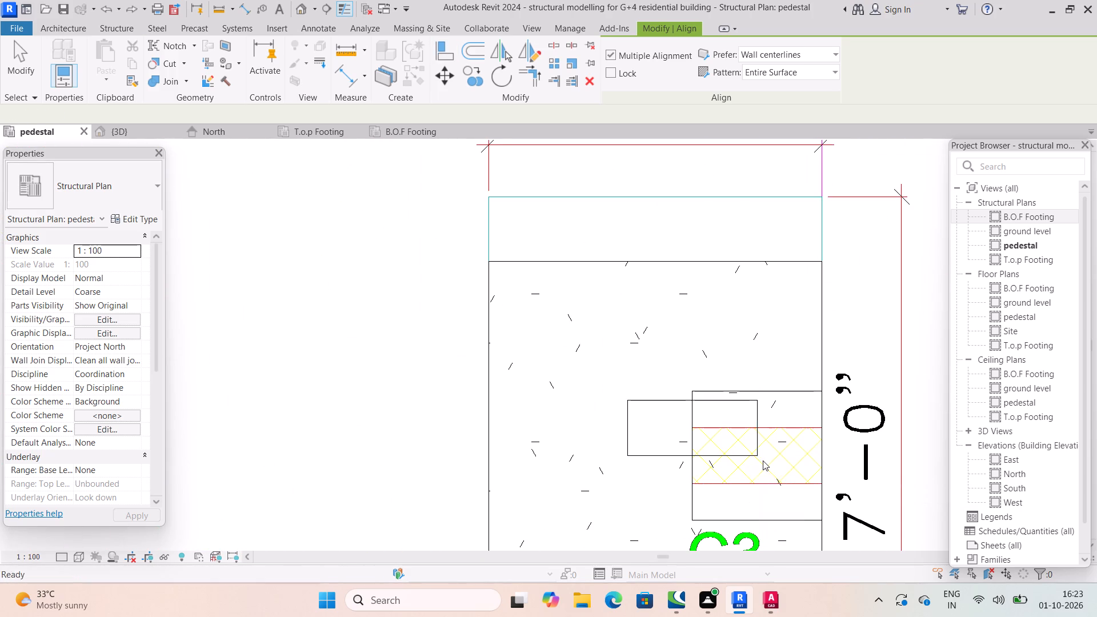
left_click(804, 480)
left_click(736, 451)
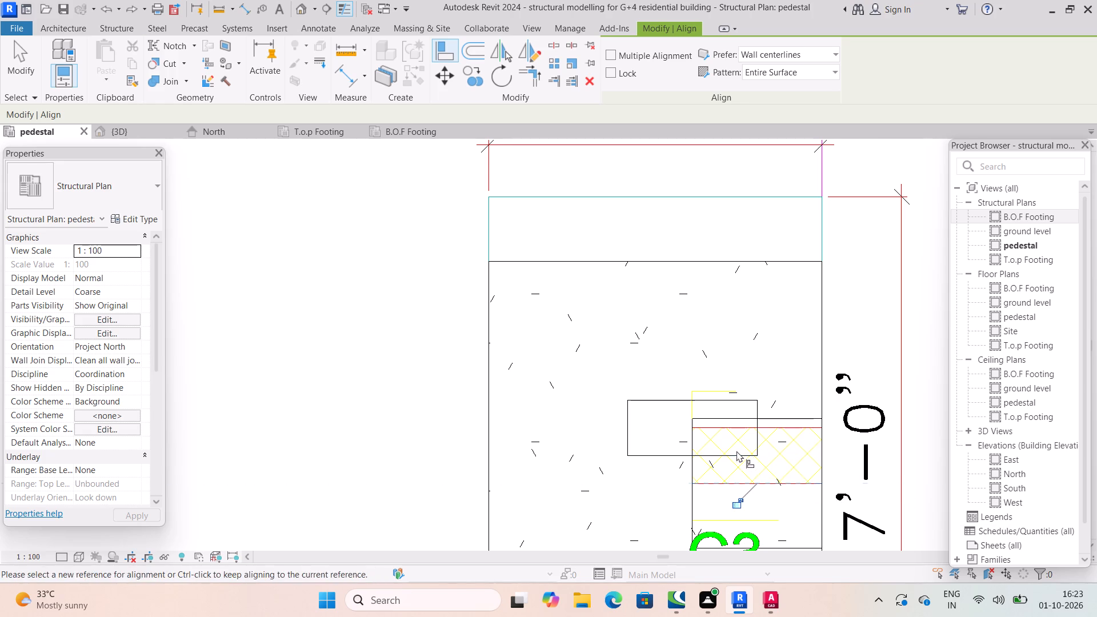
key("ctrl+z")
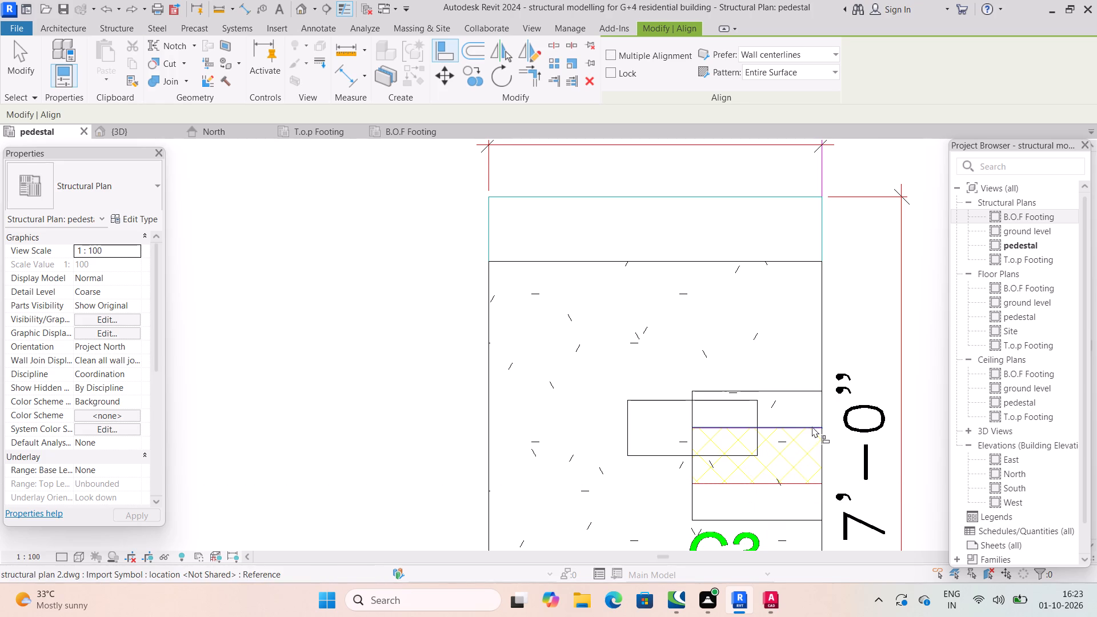
Align the top and left edges of the SF2 footing's 9" x 21" column with the hatched C3 outline.
left_click(812, 426)
left_click(728, 399)
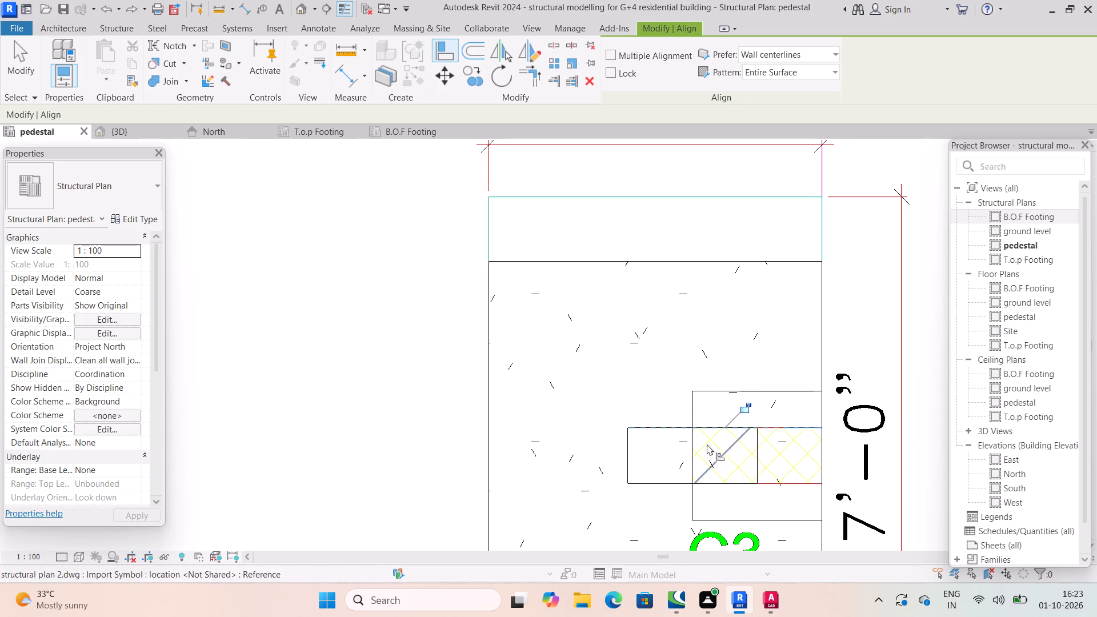
left_click(694, 447)
left_click(631, 446)
Align the left edge of the 9" x 18" column on the eastern CF1 footing with the hatched C2 outline's left edge.
scroll(692, 455, "down", 5)
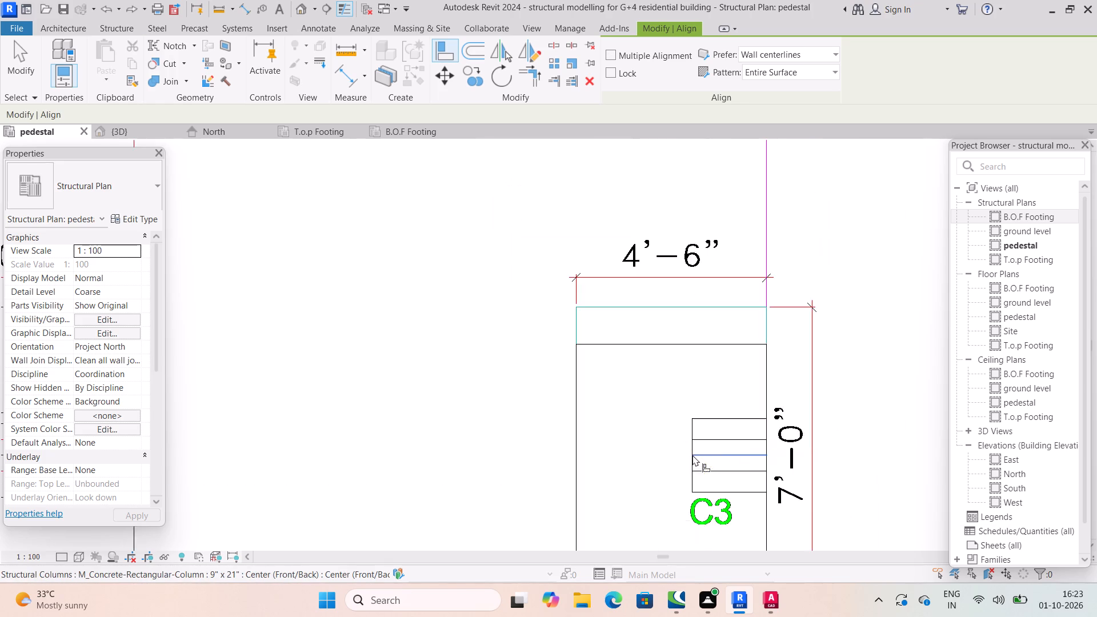
scroll(692, 455, "down", 5)
middle_click_drag(716, 473, 741, 319)
scroll(712, 450, "down", 3)
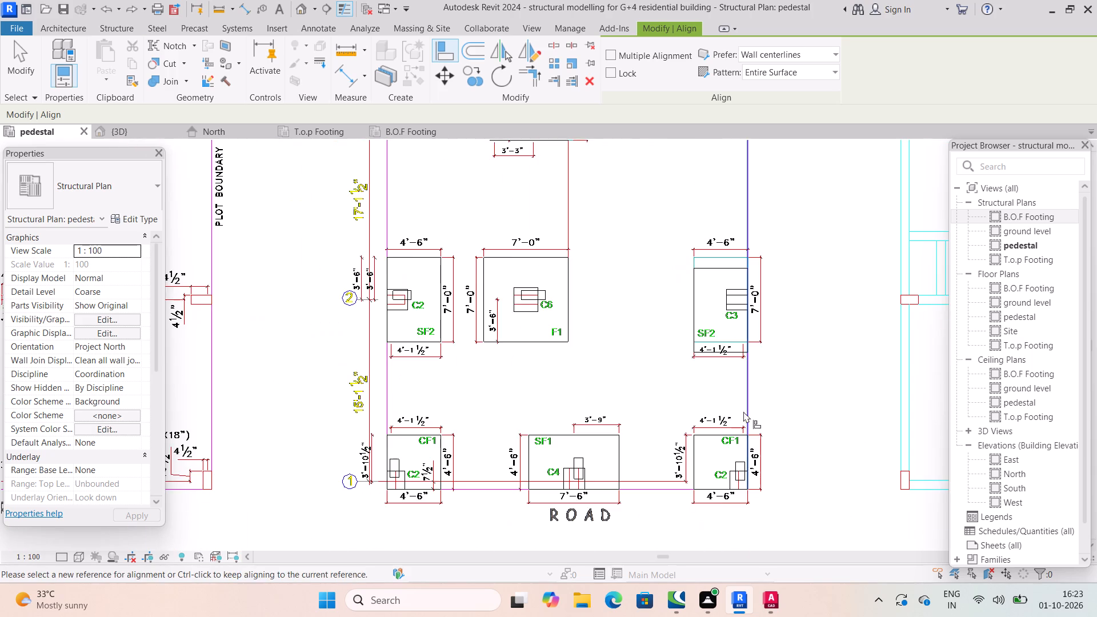
scroll(728, 468, "up", 8)
scroll(761, 530, "up", 5)
middle_click_drag(749, 508, 755, 424)
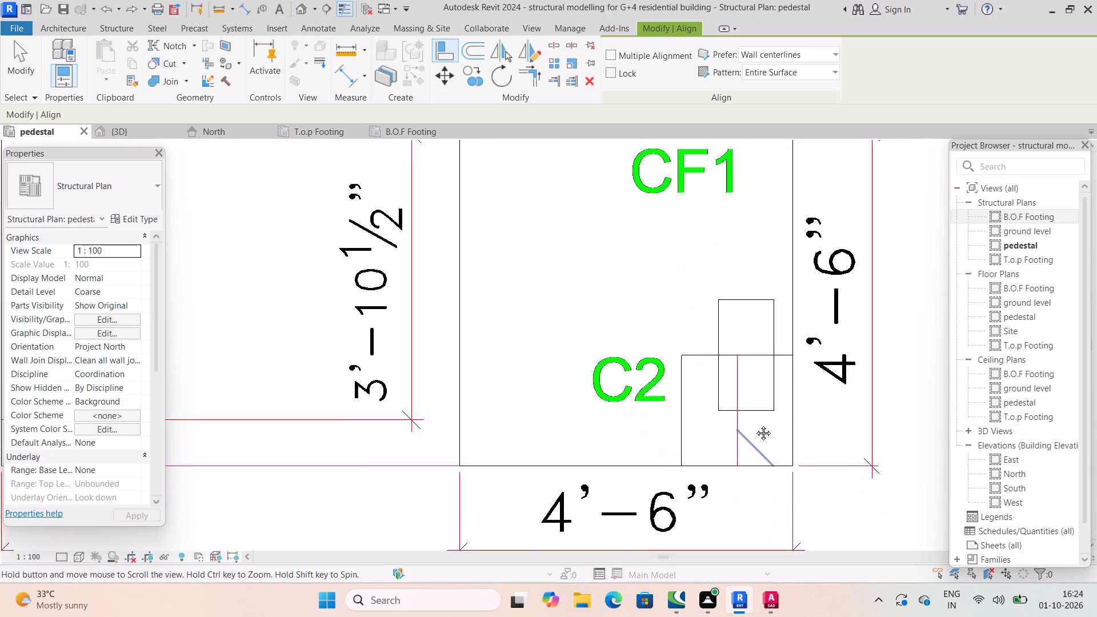
middle_click_drag(755, 424, 756, 409)
scroll(759, 421, "up", 3)
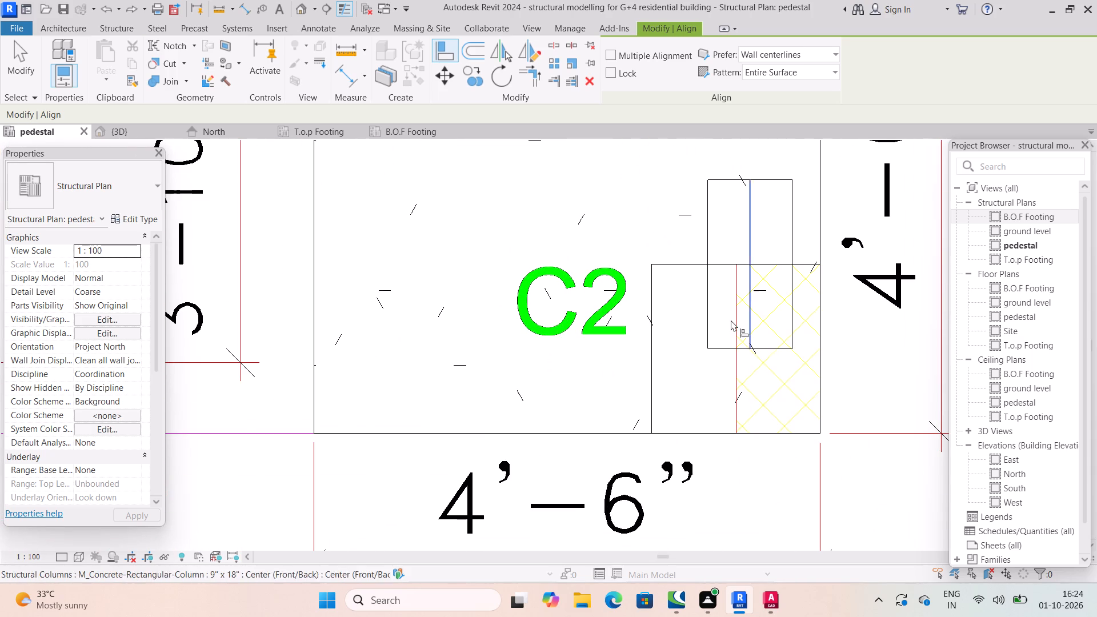
left_click(738, 391)
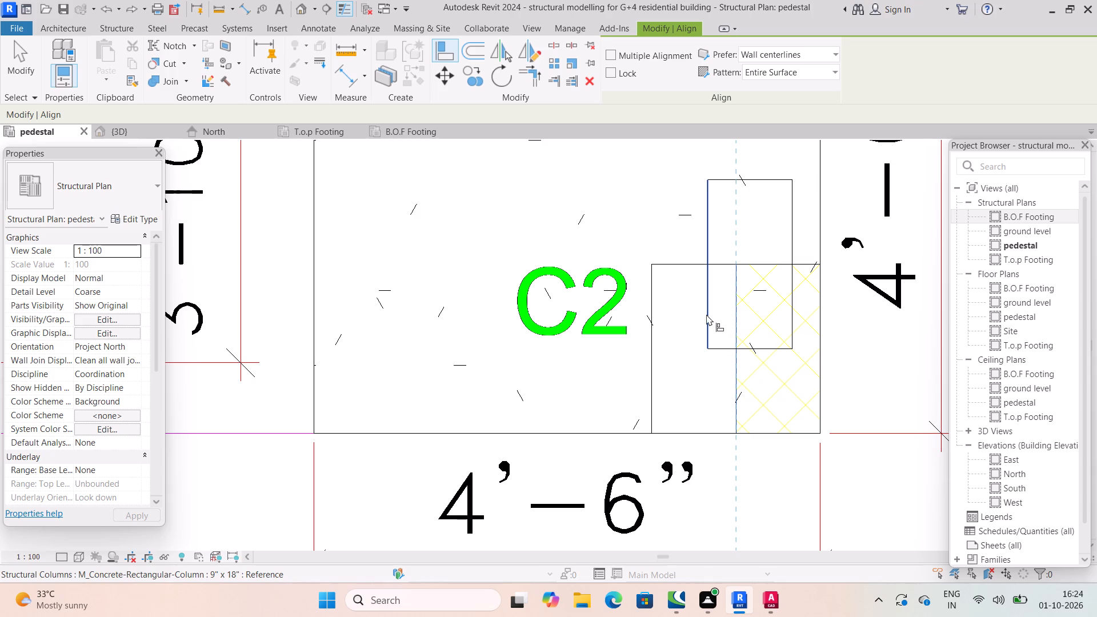
left_click(706, 314)
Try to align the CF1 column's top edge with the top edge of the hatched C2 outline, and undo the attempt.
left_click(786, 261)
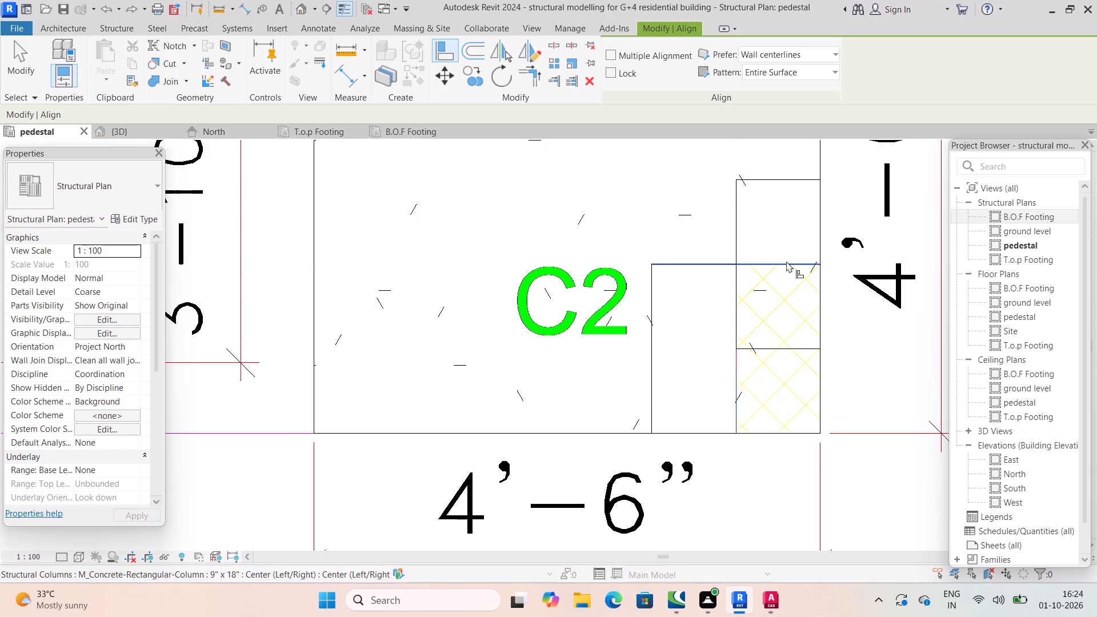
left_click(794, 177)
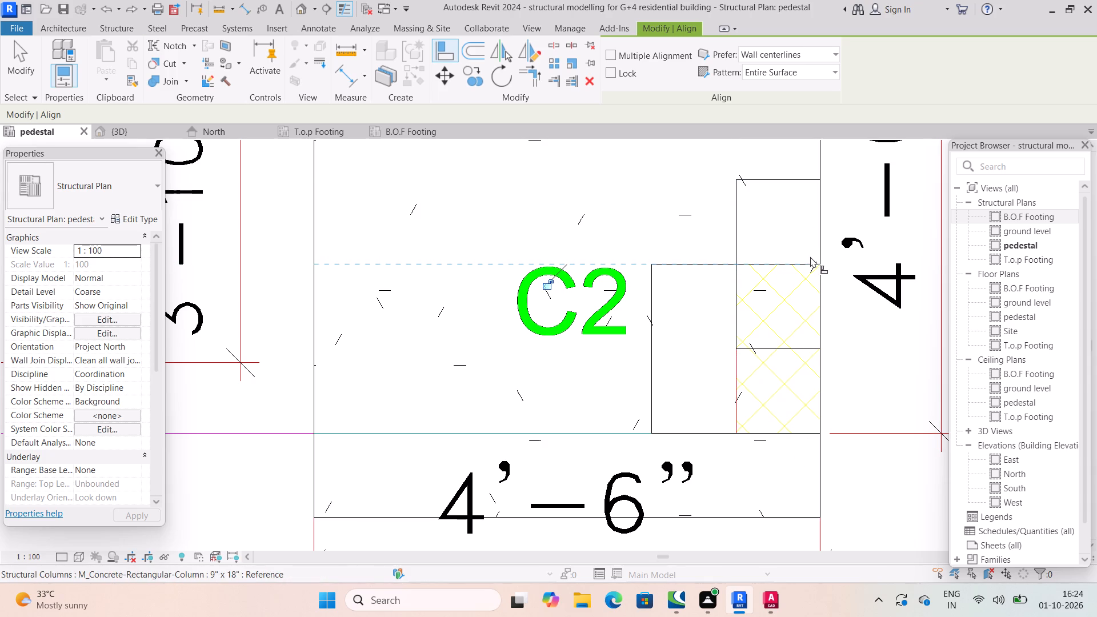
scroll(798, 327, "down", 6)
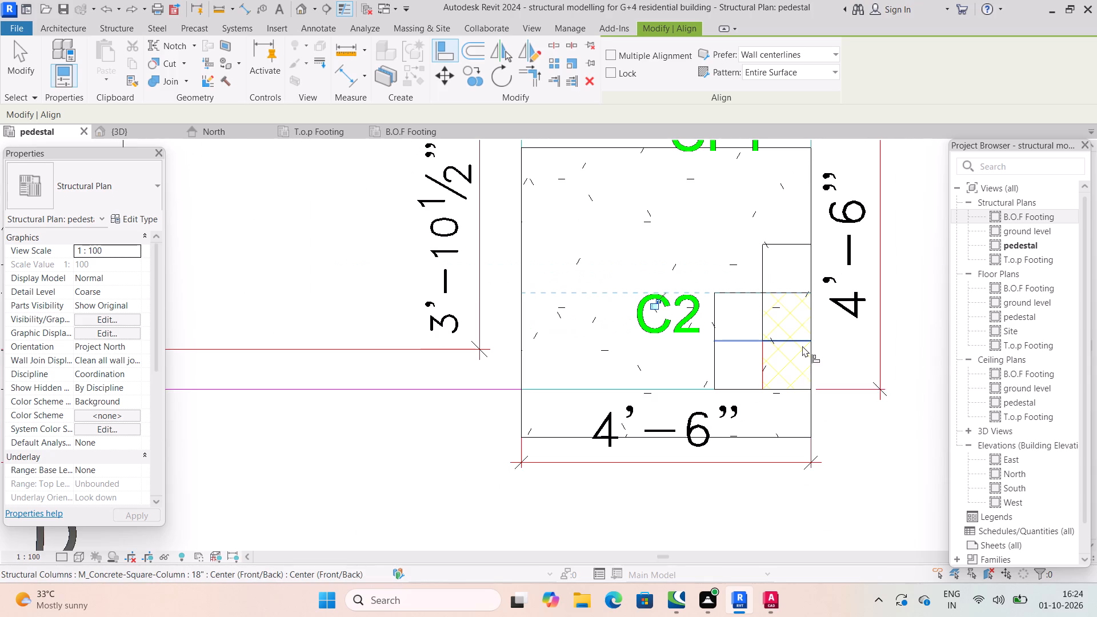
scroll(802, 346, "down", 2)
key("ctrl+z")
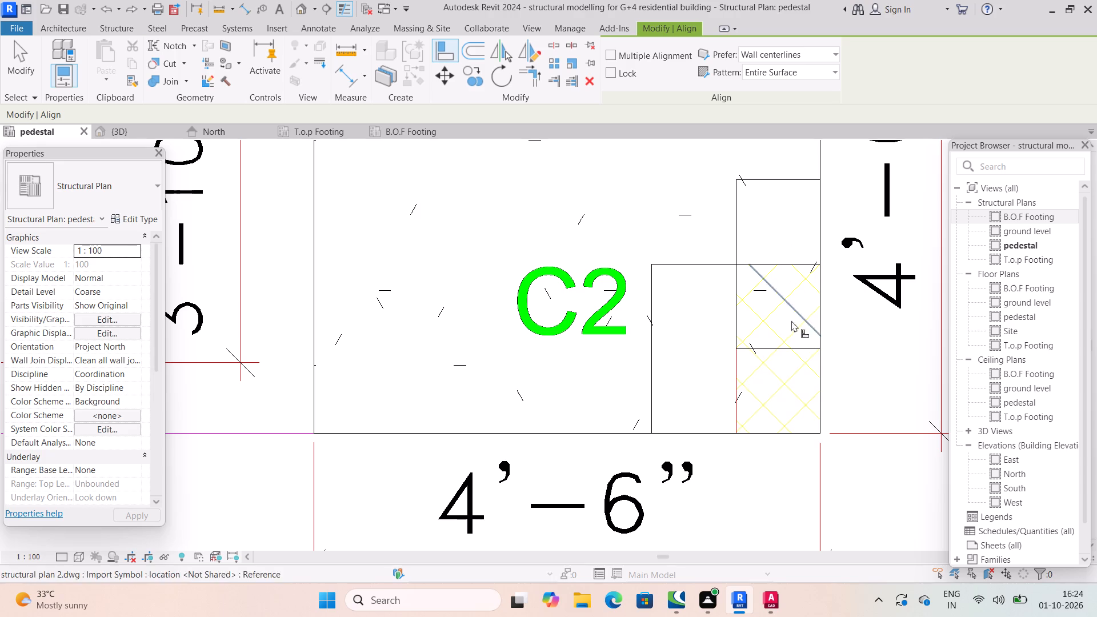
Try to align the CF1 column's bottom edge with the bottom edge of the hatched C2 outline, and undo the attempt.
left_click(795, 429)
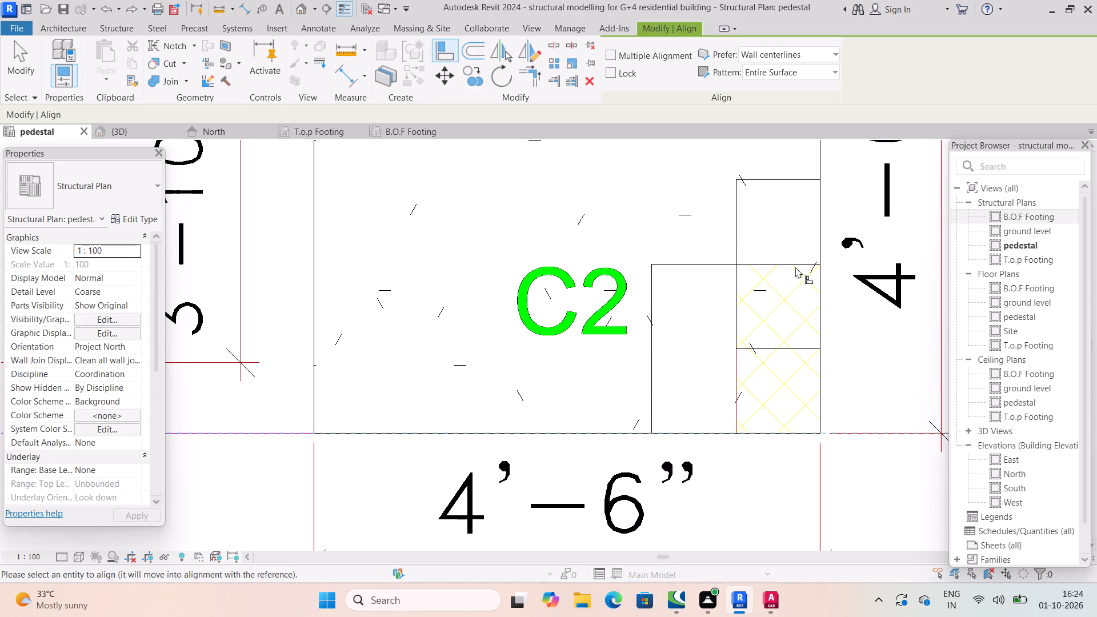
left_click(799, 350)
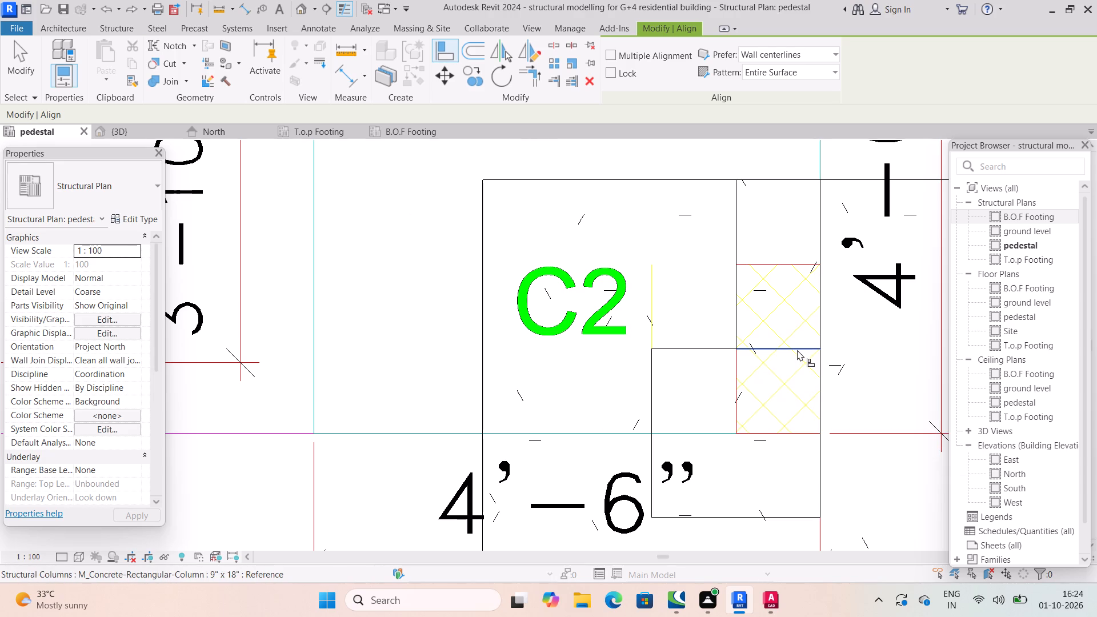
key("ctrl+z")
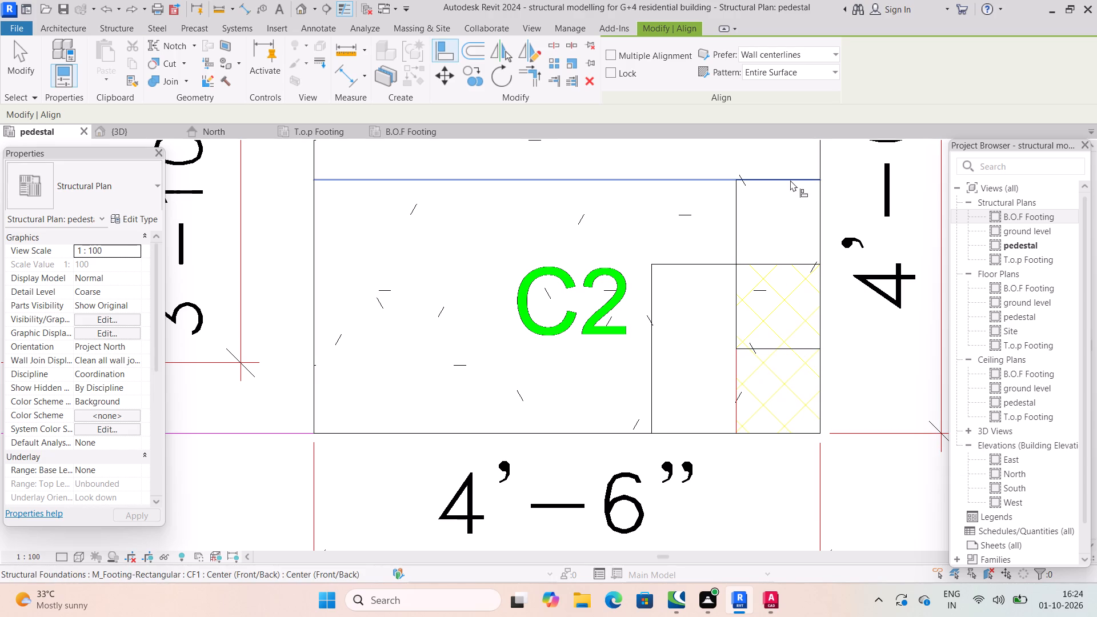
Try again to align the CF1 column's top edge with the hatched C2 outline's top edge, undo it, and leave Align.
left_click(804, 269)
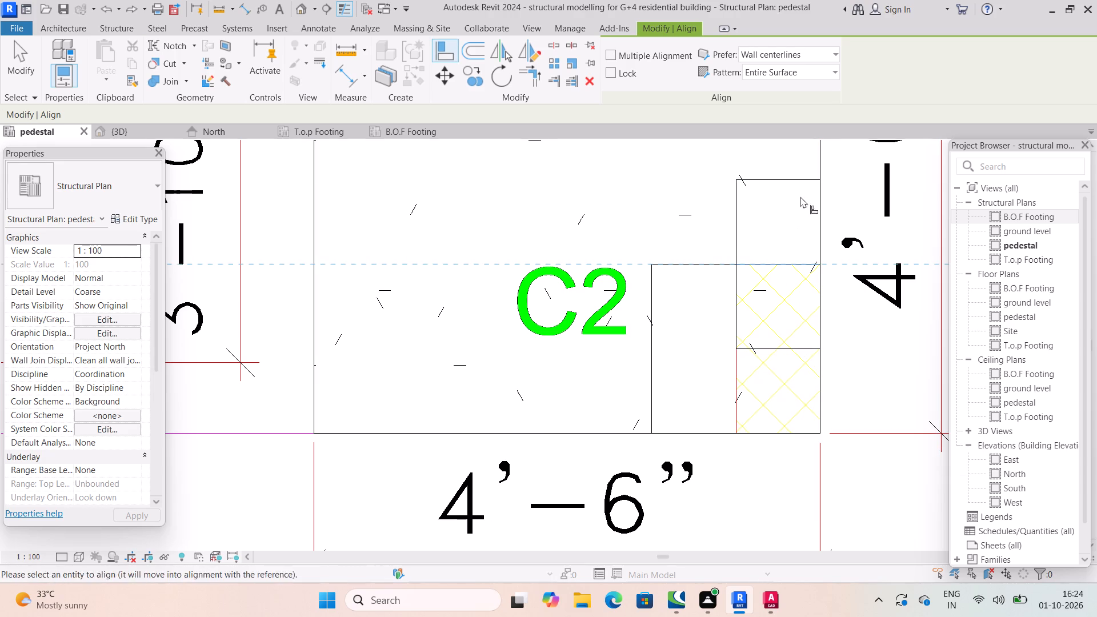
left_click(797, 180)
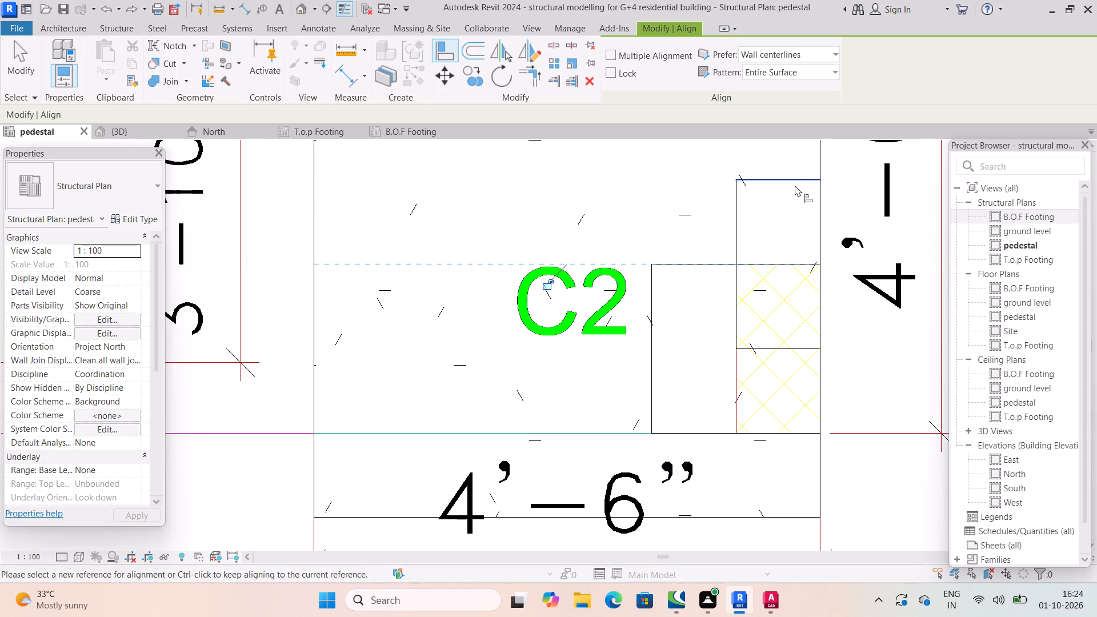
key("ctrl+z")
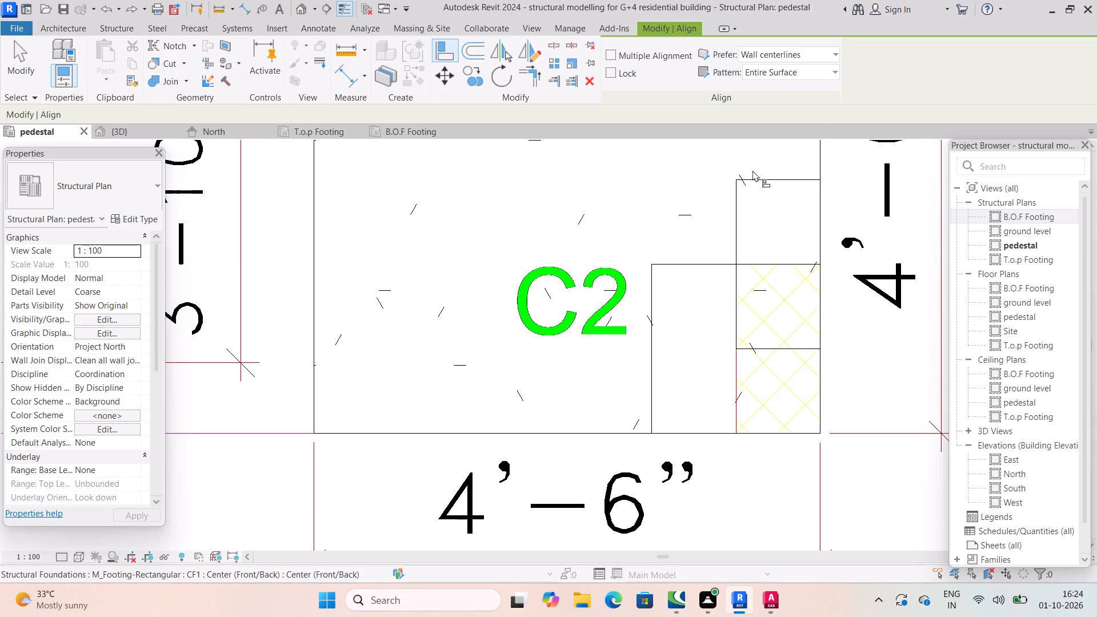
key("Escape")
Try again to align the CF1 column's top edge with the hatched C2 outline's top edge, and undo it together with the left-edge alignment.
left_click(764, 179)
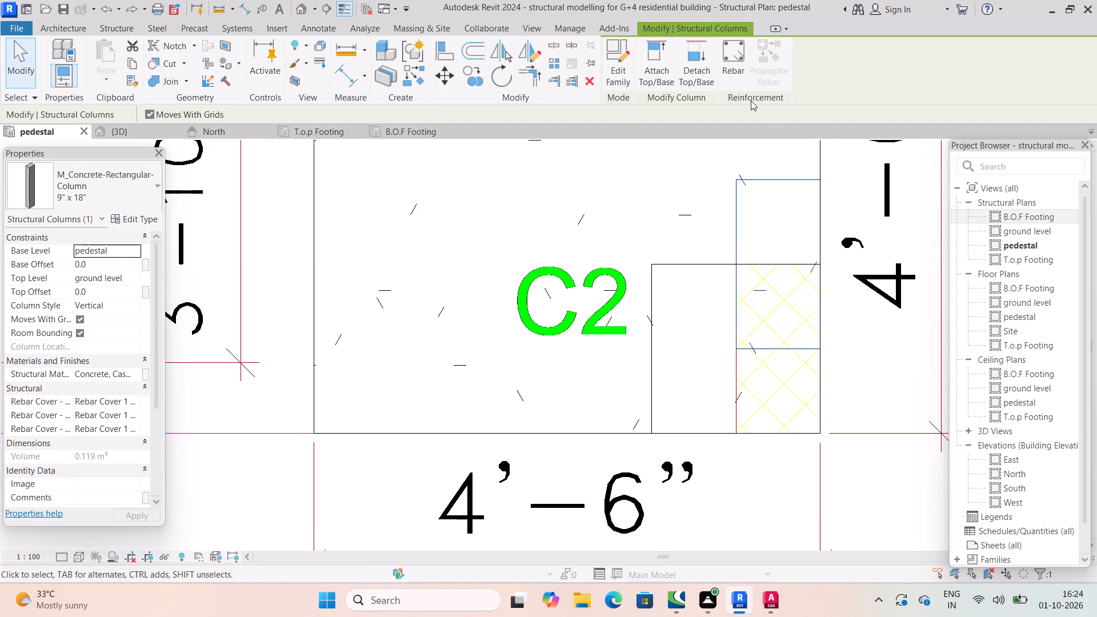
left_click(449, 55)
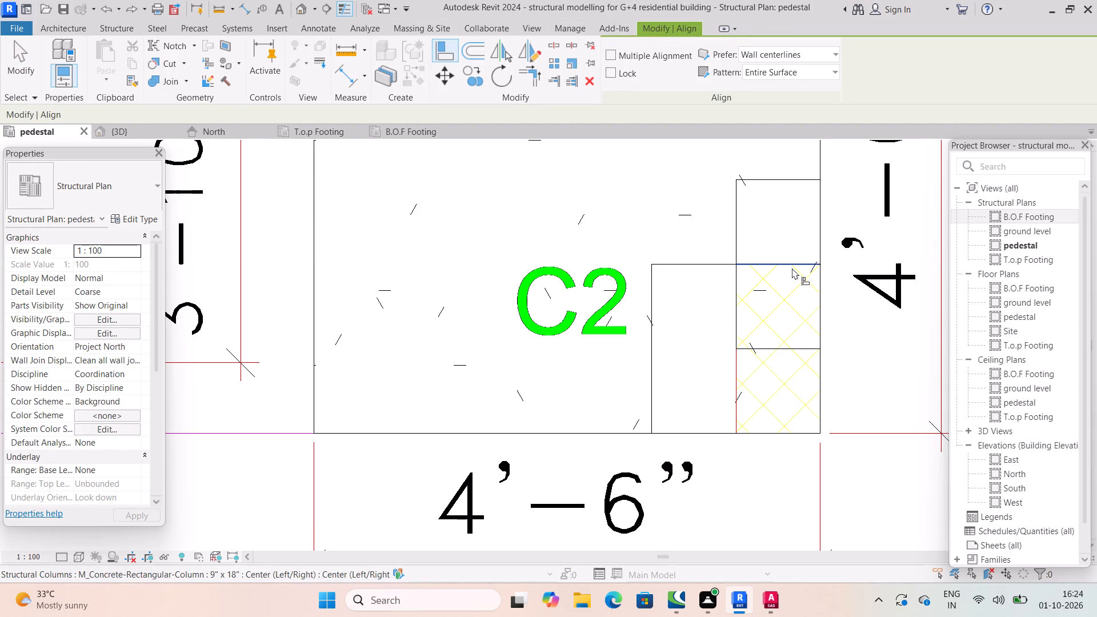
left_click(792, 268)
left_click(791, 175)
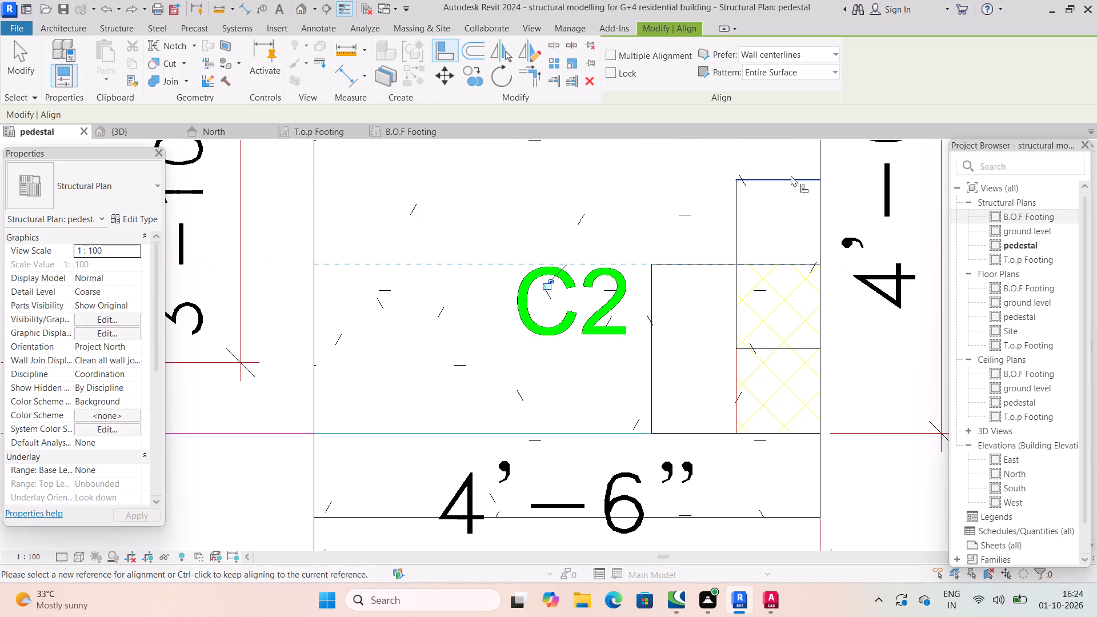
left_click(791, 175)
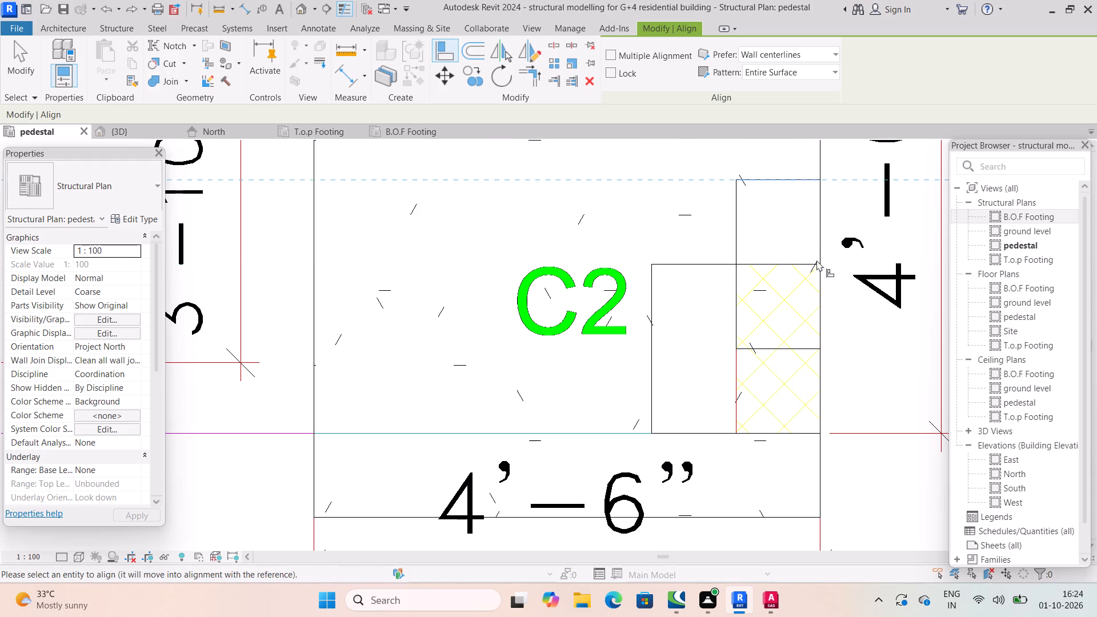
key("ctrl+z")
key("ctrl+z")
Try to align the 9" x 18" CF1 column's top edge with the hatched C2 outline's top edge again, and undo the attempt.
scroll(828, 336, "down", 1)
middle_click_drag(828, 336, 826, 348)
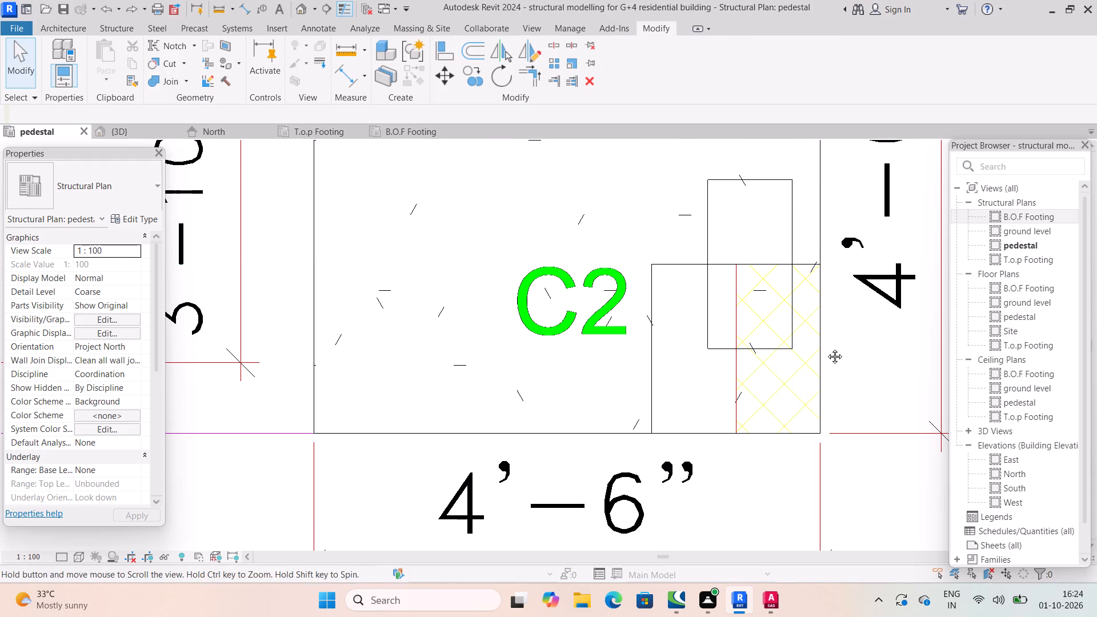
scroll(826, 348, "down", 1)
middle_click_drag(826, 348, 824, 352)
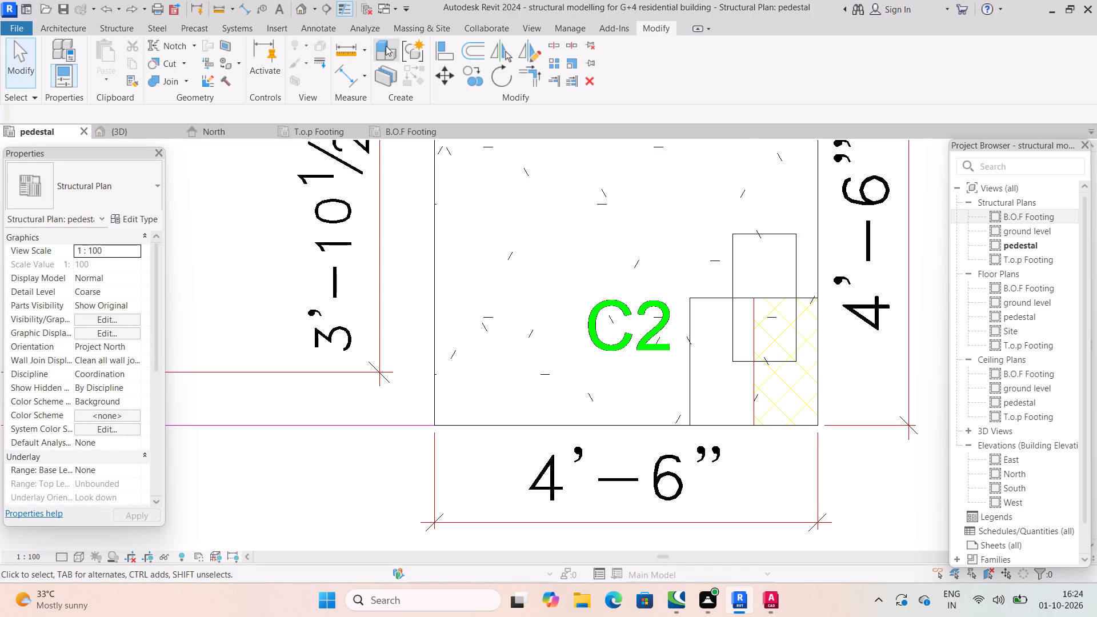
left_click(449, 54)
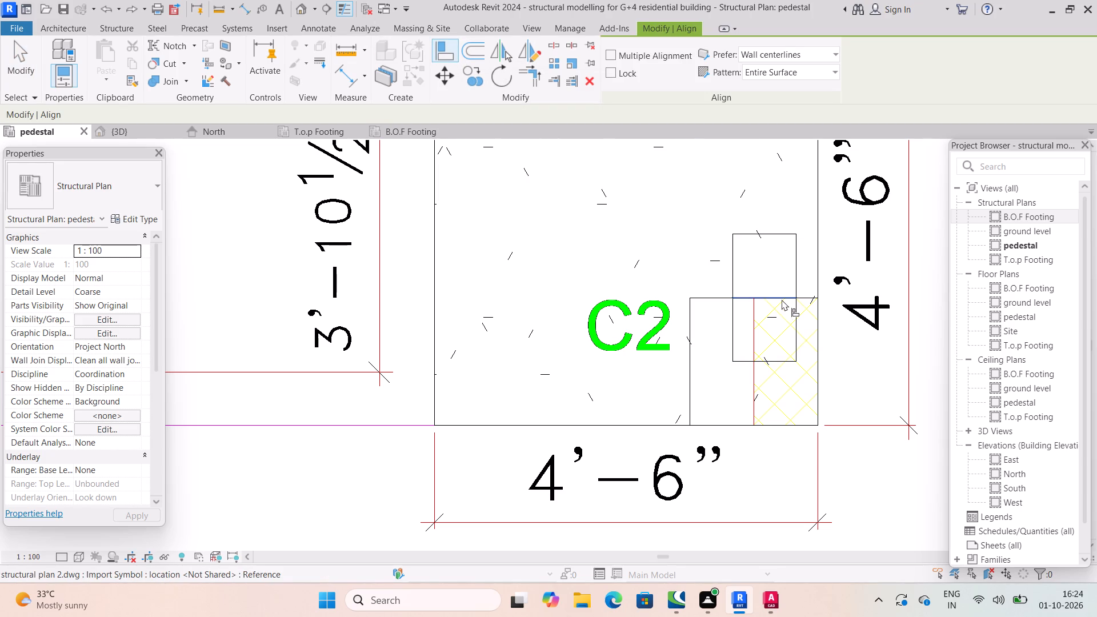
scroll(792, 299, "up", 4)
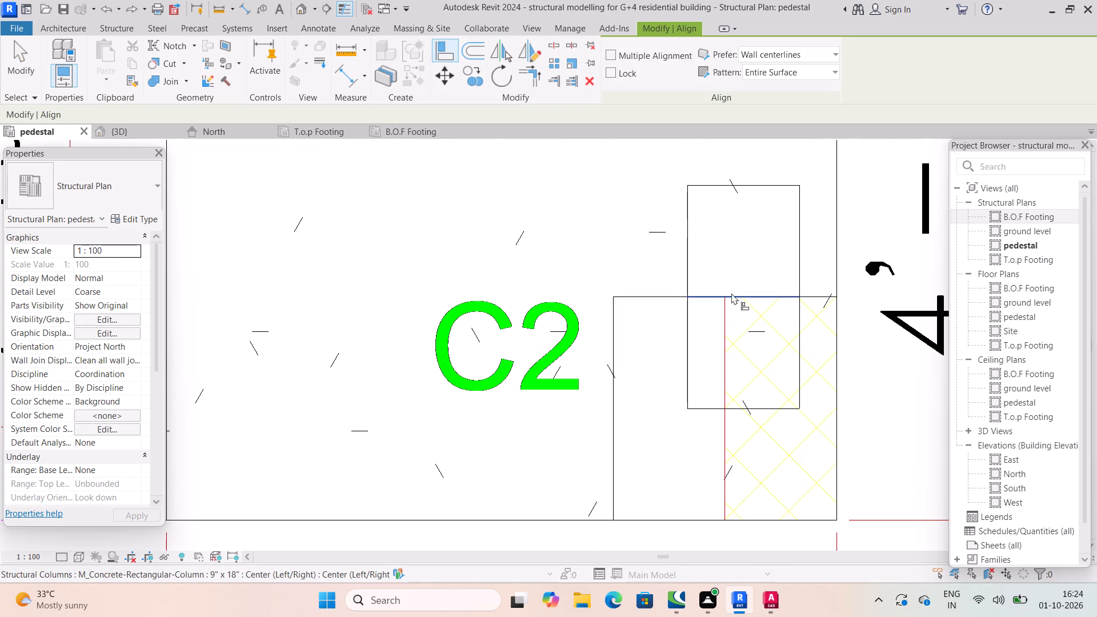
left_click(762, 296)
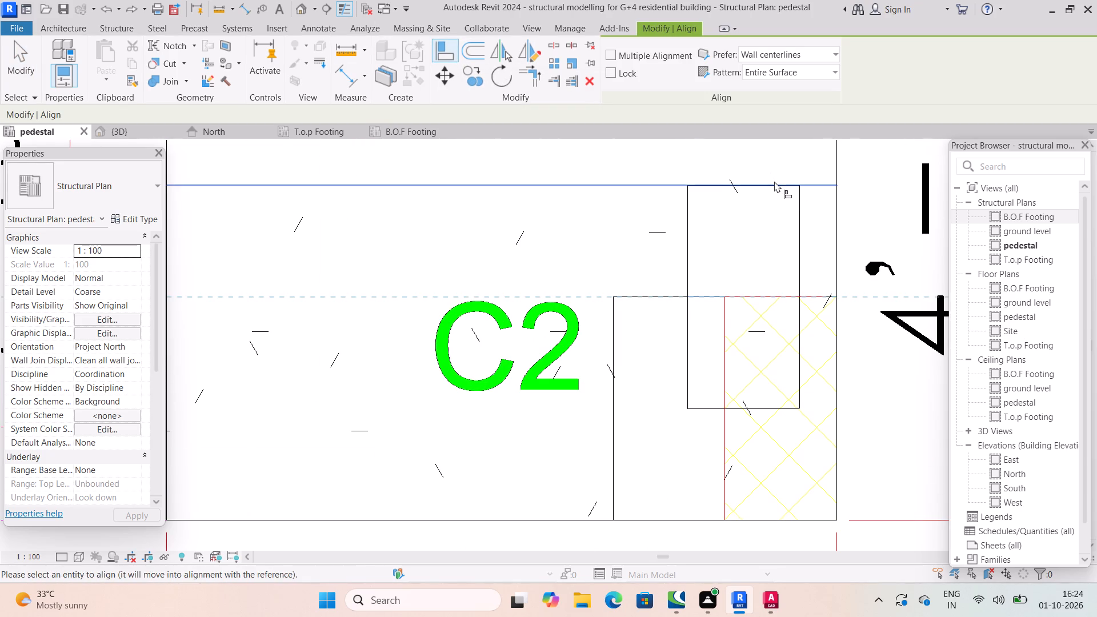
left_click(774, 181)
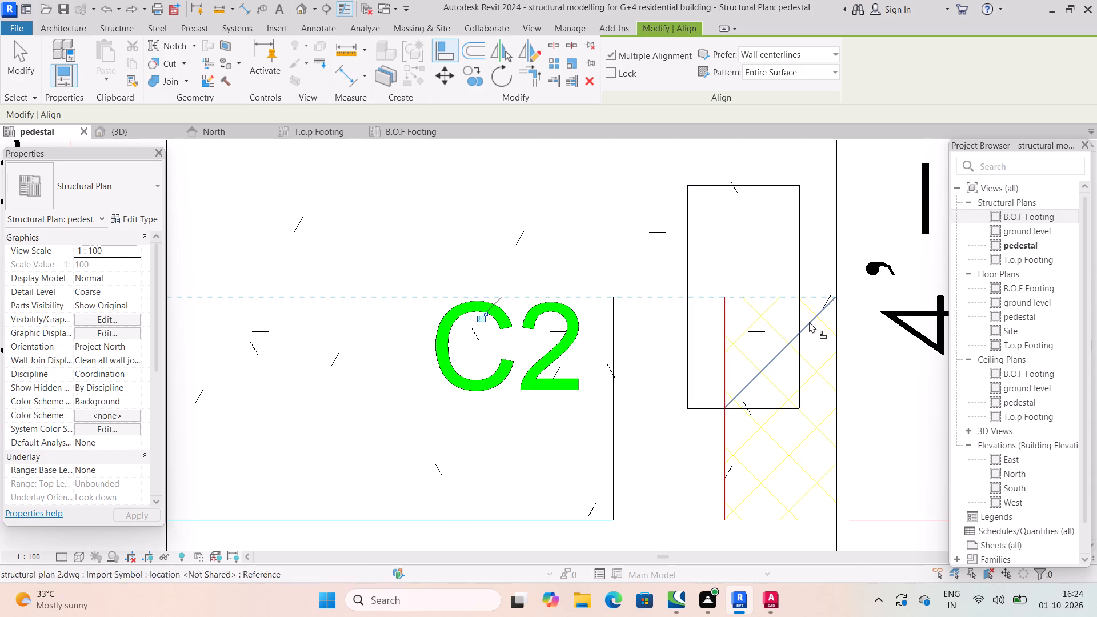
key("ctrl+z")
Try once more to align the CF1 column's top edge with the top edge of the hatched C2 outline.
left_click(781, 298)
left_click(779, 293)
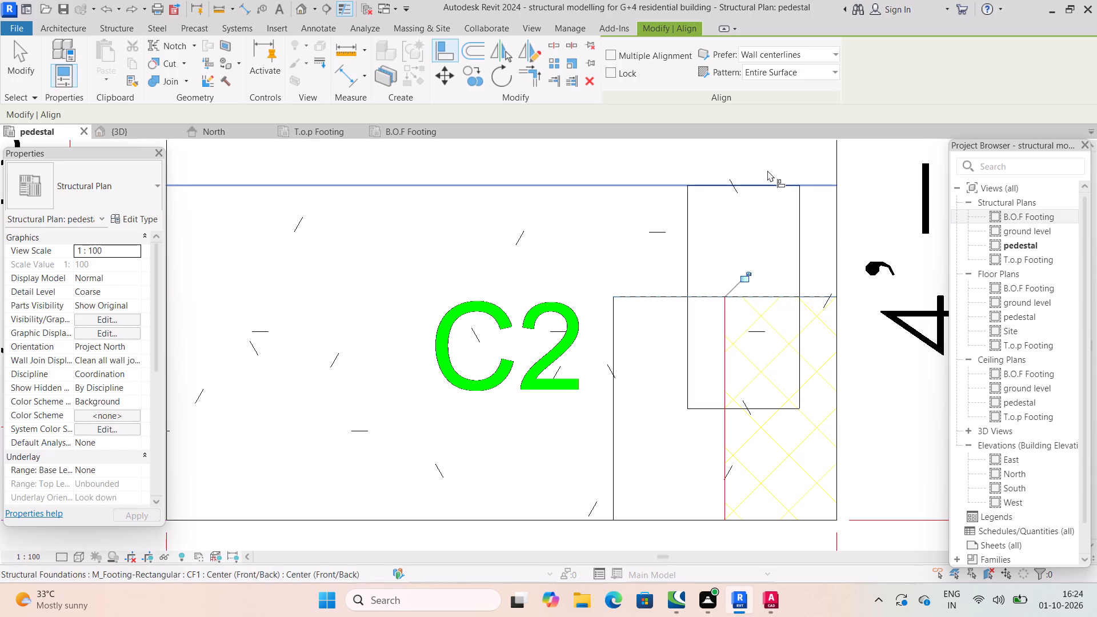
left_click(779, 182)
Undo the earlier alignments of the columns on the C3 SF2 footing and the C3 F4 footing near grid 3.
key("ctrl+z")
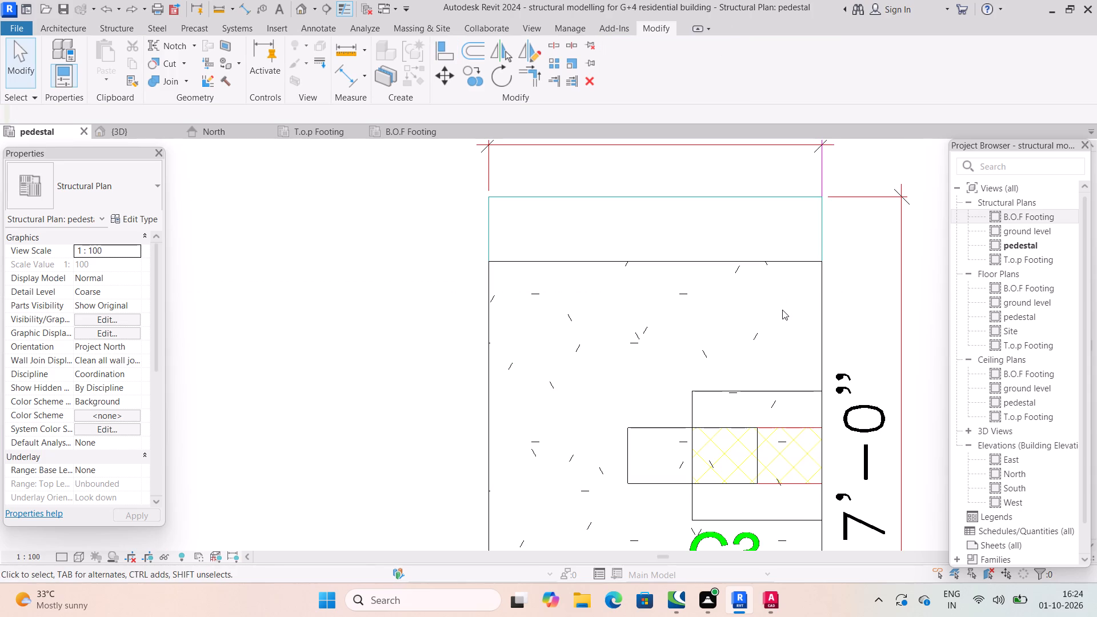
scroll(784, 308, "down", 4)
scroll(844, 297, "down", 5)
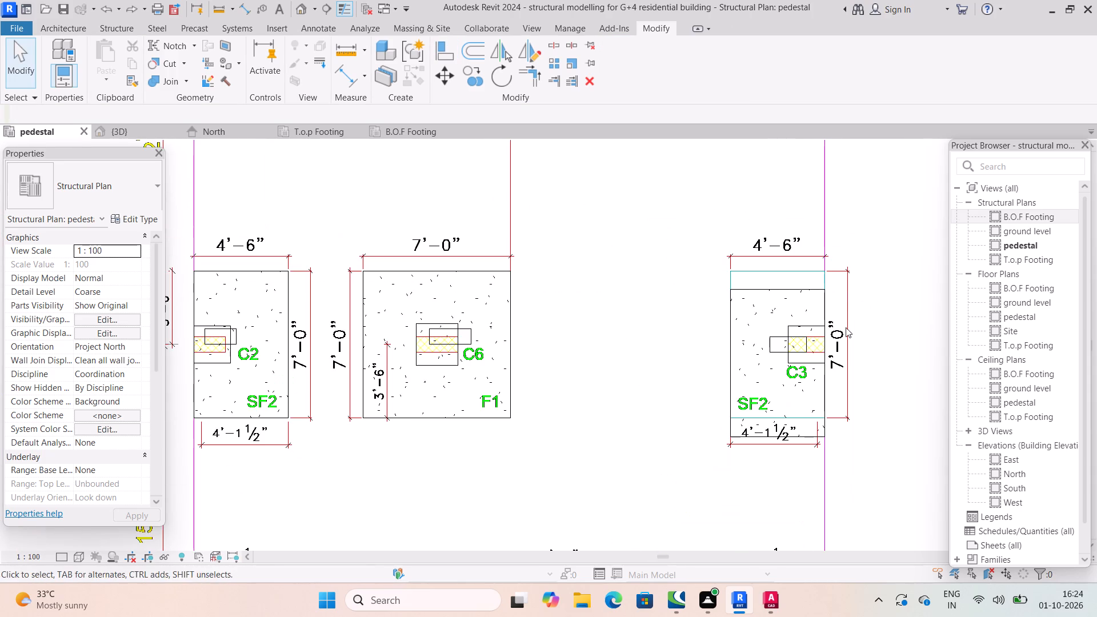
scroll(788, 278, "up", 2)
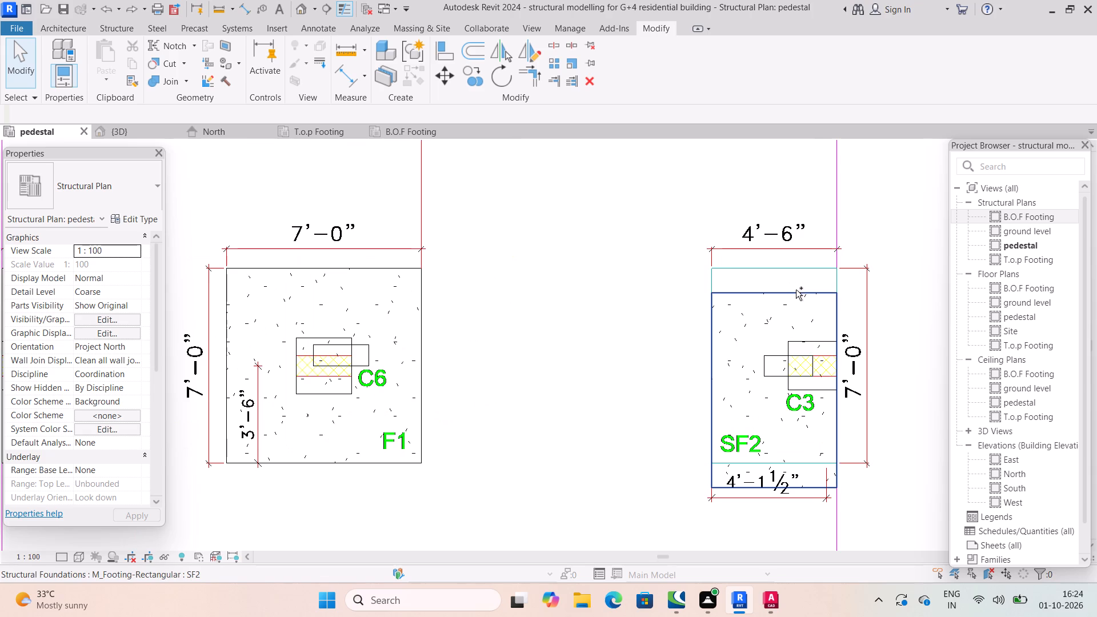
key("ctrl+z")
scroll(801, 285, "down", 5, "ctrl")
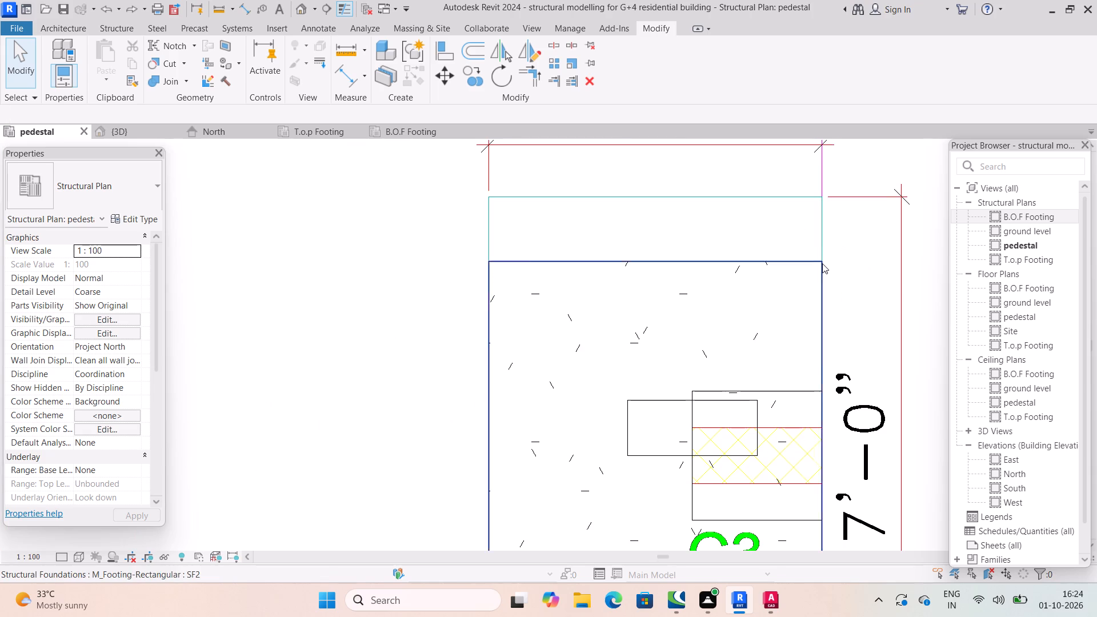
scroll(822, 263, "down", 9)
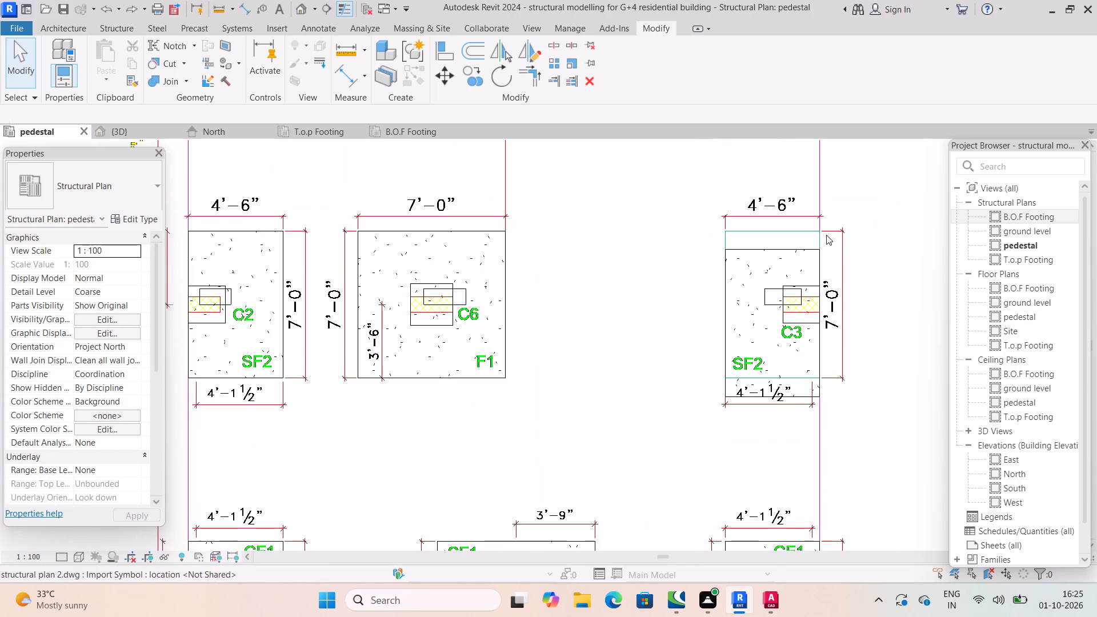
key("ctrl+z")
scroll(790, 288, "down", 8)
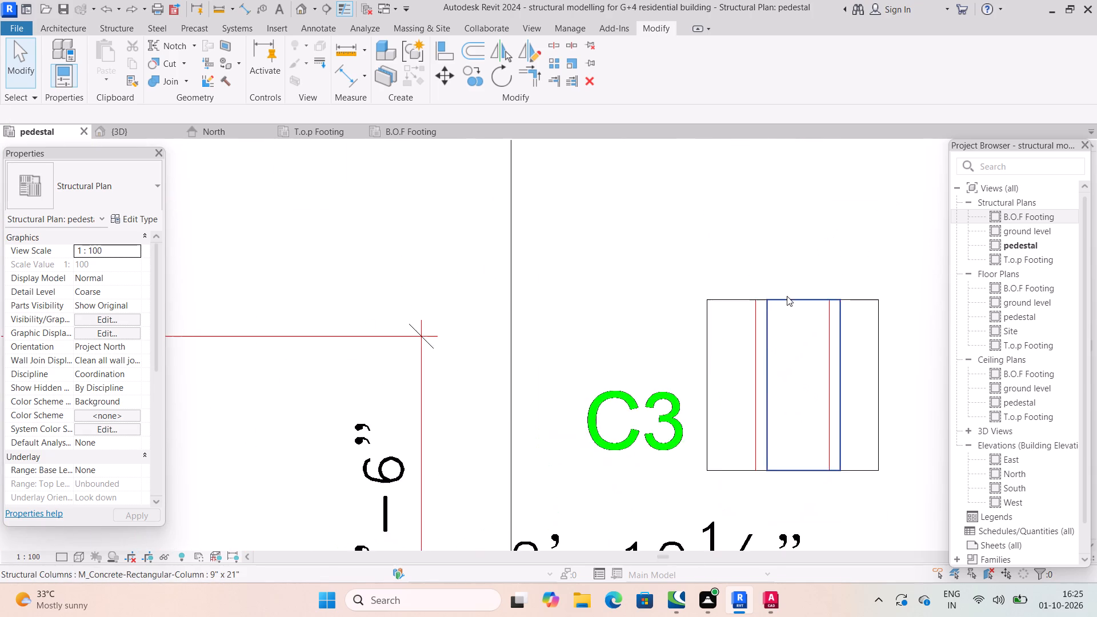
scroll(799, 286, "down", 8)
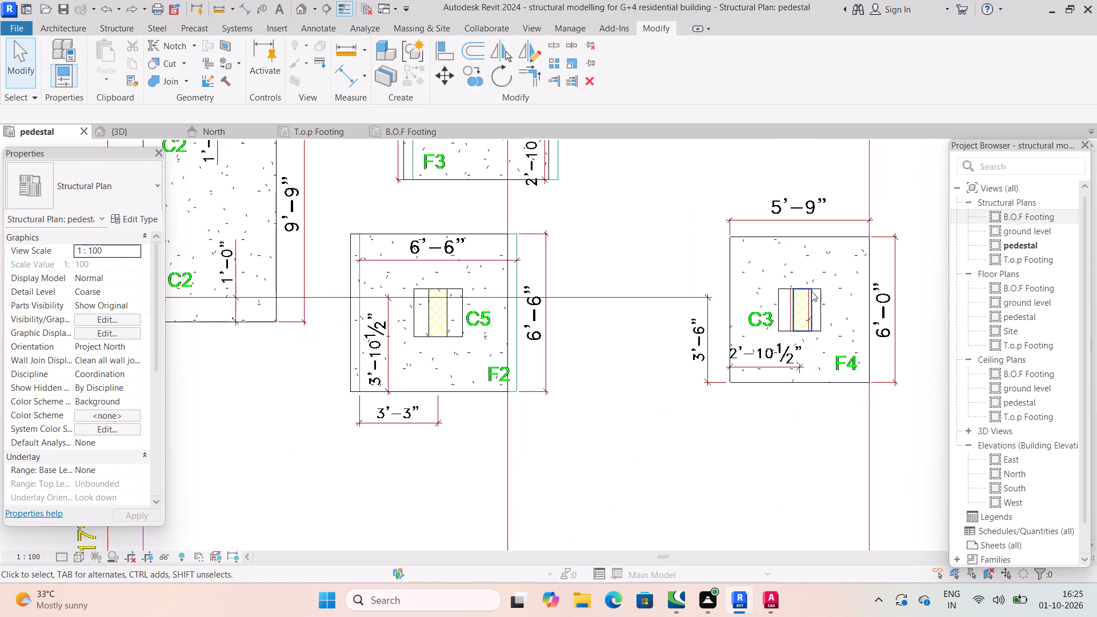
Align the left edge of the 9" x 21" column on the F4 footing near grid 3 with the hatched C3 outline's left edge.
scroll(811, 303, "up", 8)
scroll(792, 318, "down", 9)
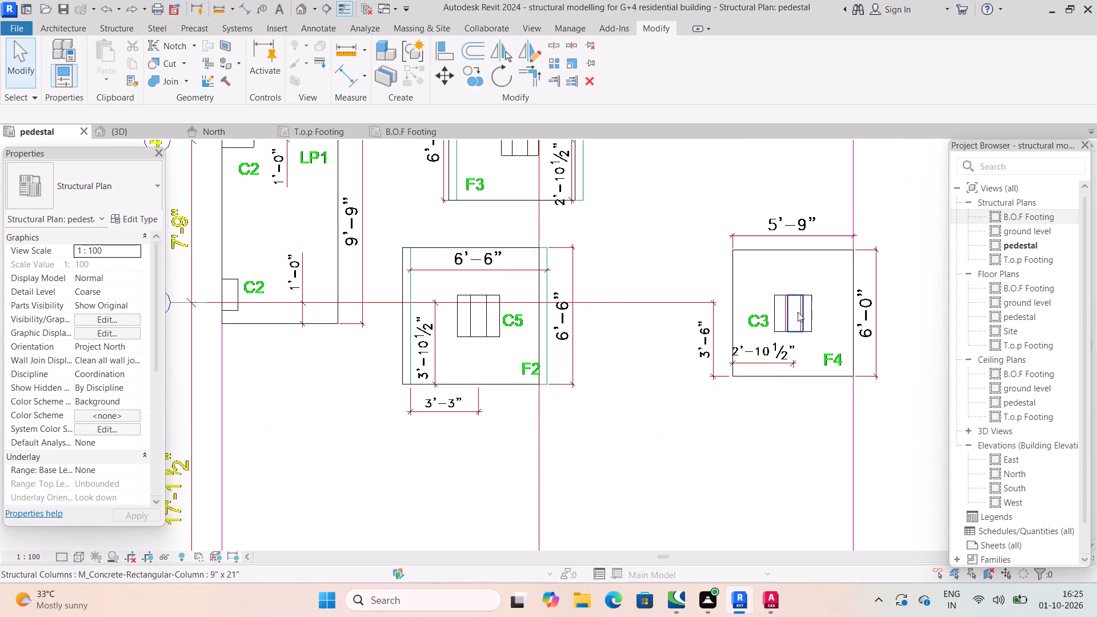
scroll(798, 312, "down", 4)
scroll(796, 314, "up", 13)
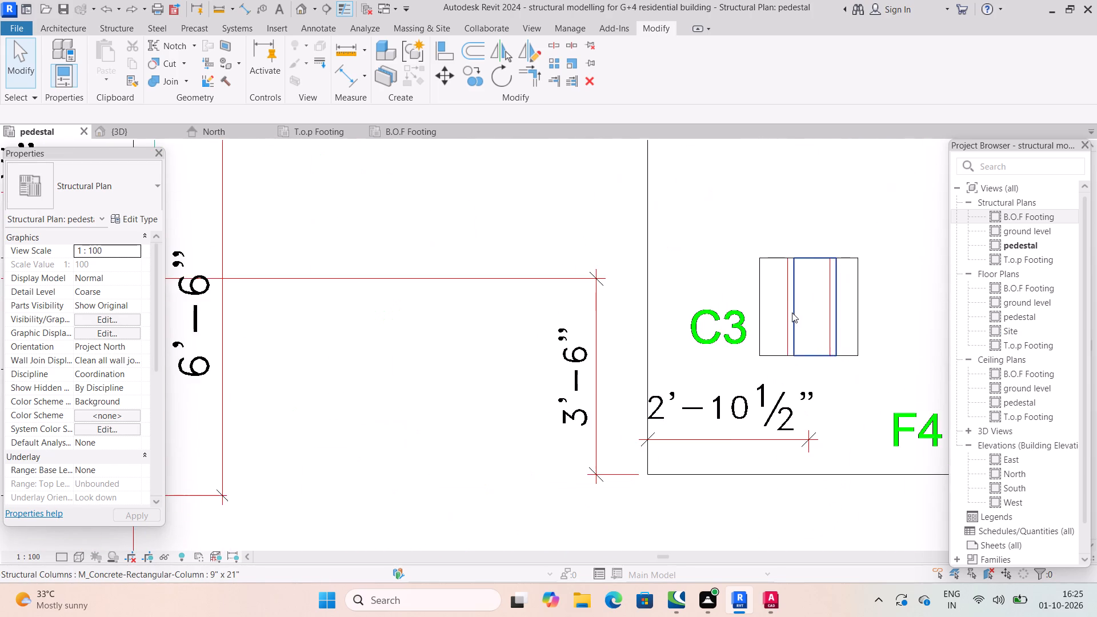
scroll(791, 306, "up", 7)
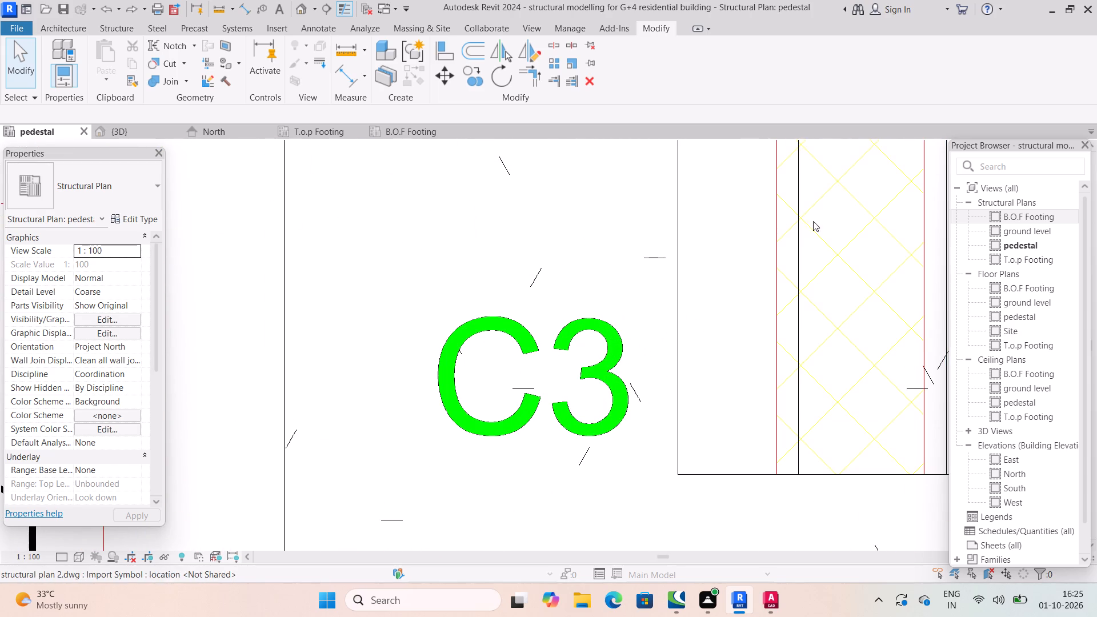
scroll(799, 262, "down", 9)
scroll(796, 284, "up", 4)
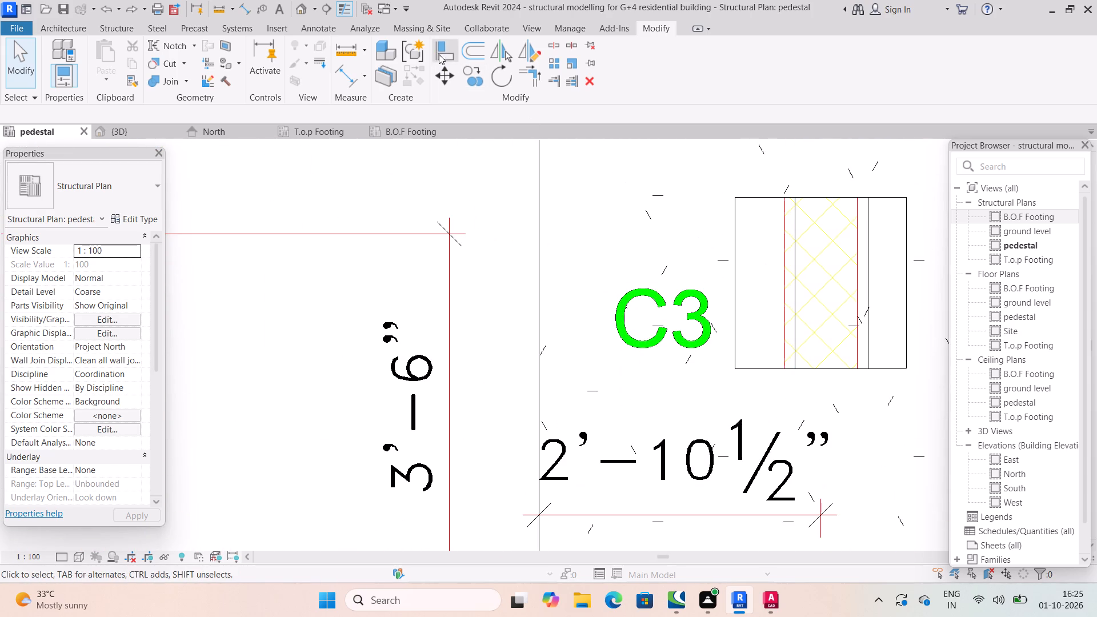
left_click(439, 54)
scroll(783, 270, "up", 4)
left_click(783, 270)
left_click(803, 269)
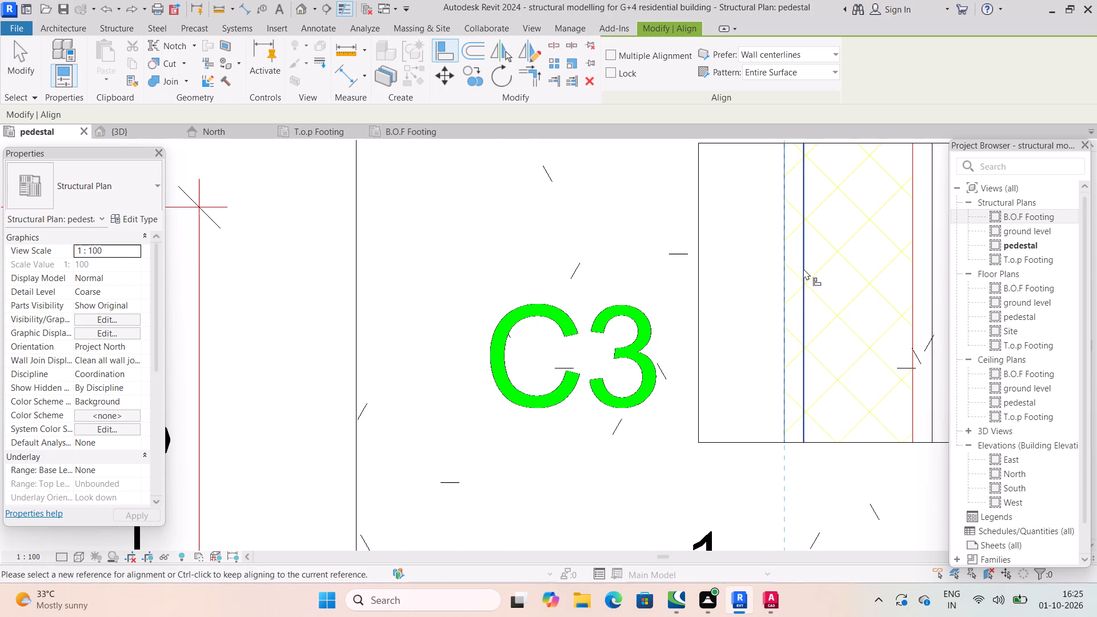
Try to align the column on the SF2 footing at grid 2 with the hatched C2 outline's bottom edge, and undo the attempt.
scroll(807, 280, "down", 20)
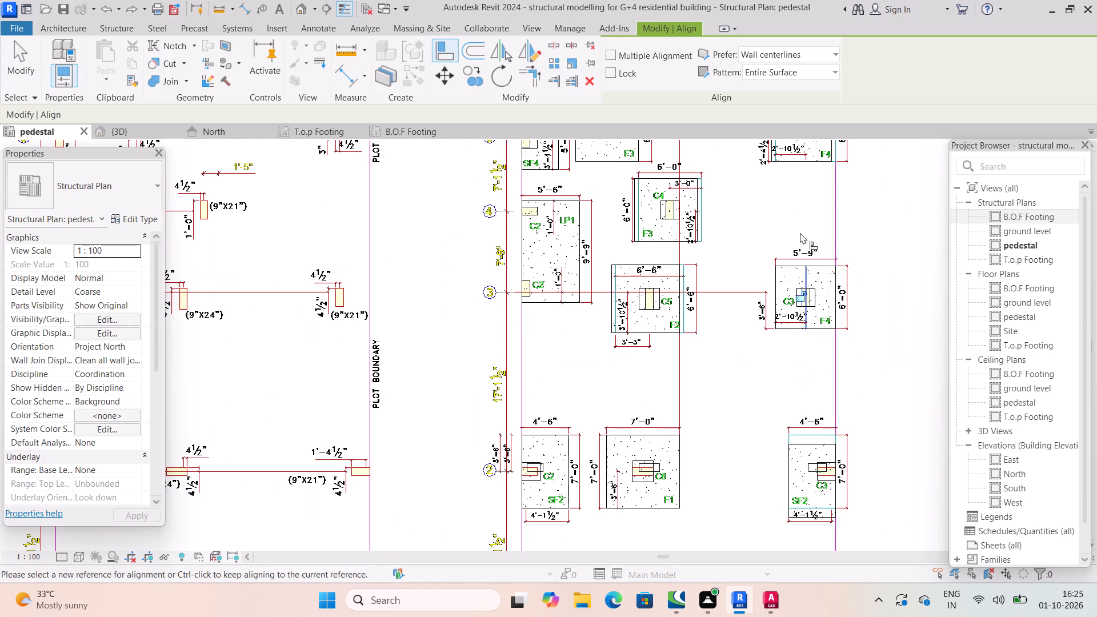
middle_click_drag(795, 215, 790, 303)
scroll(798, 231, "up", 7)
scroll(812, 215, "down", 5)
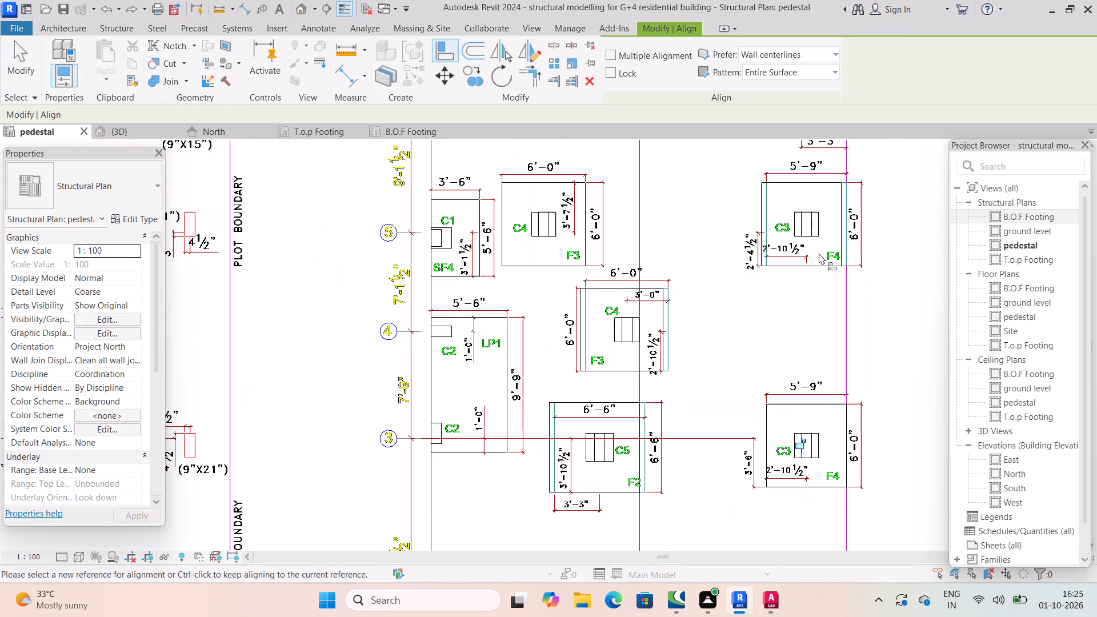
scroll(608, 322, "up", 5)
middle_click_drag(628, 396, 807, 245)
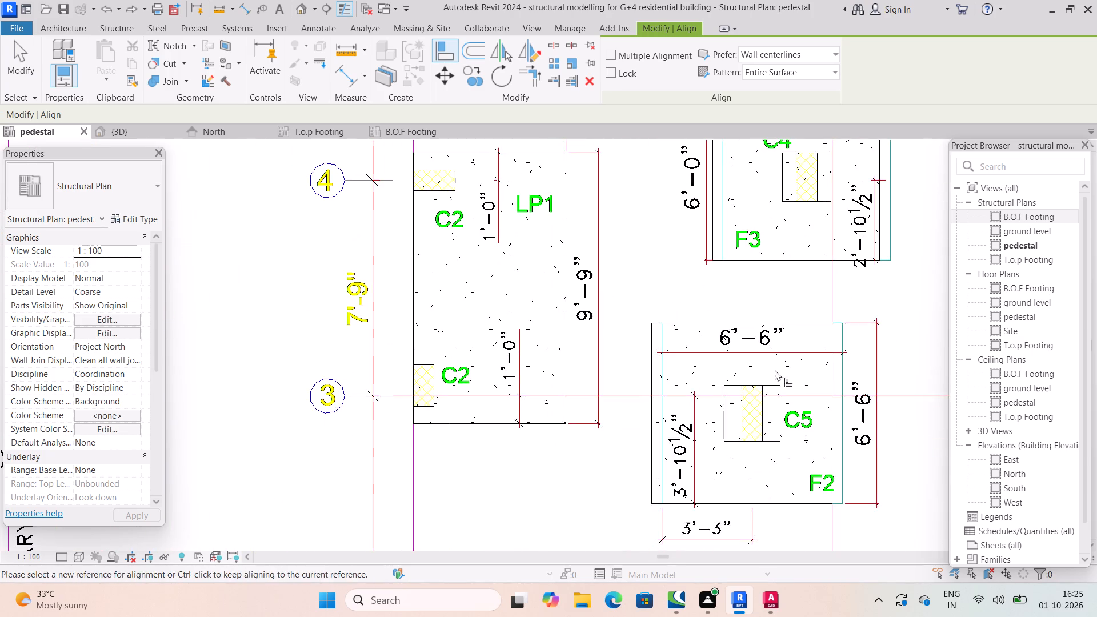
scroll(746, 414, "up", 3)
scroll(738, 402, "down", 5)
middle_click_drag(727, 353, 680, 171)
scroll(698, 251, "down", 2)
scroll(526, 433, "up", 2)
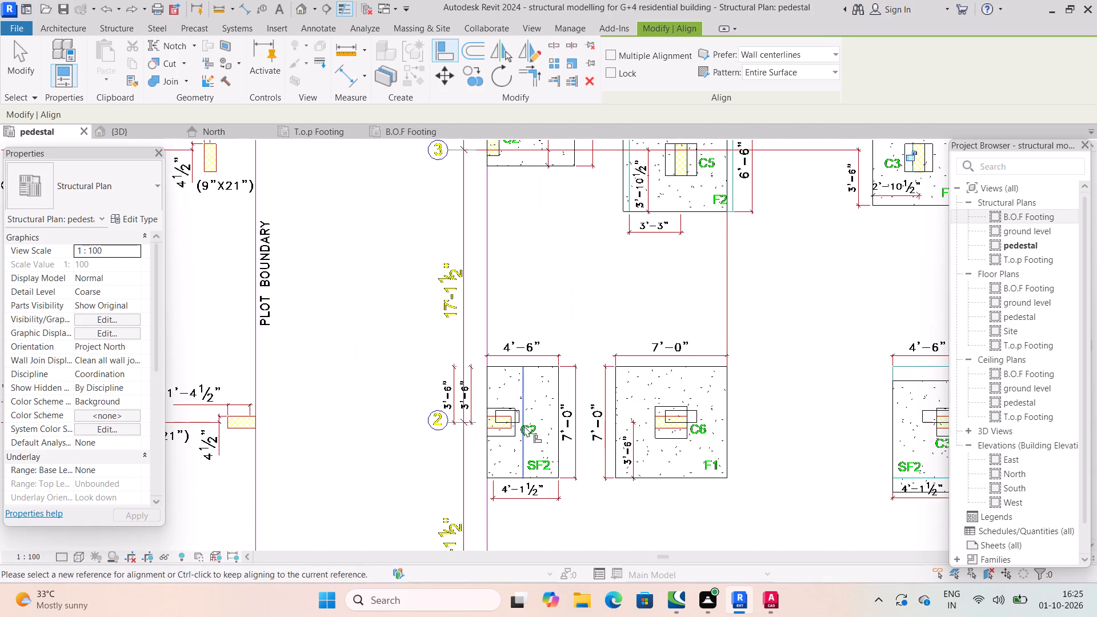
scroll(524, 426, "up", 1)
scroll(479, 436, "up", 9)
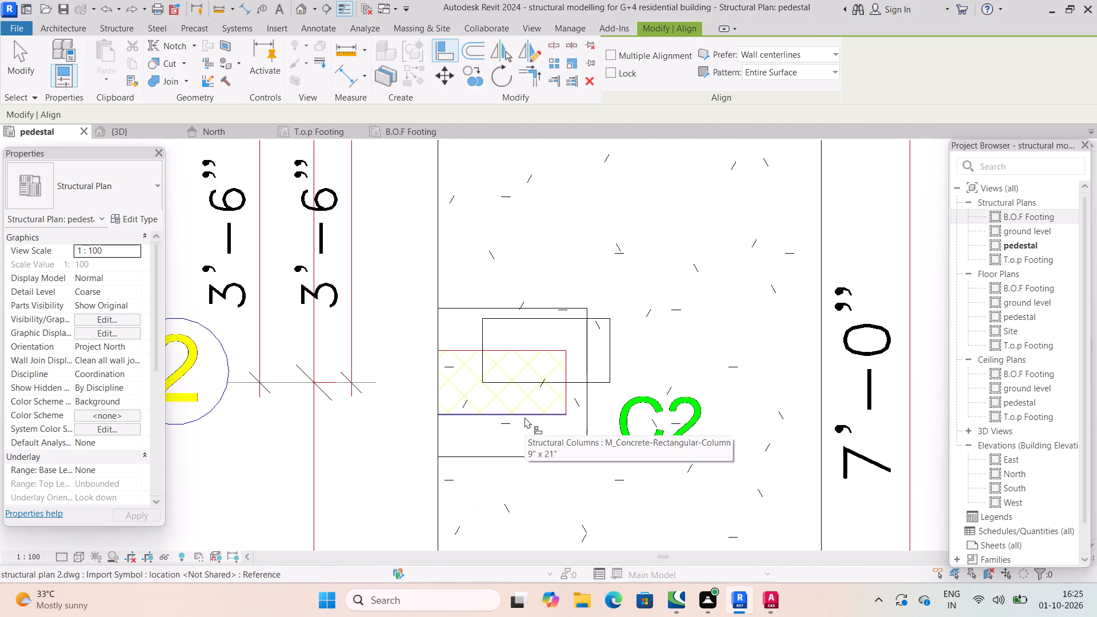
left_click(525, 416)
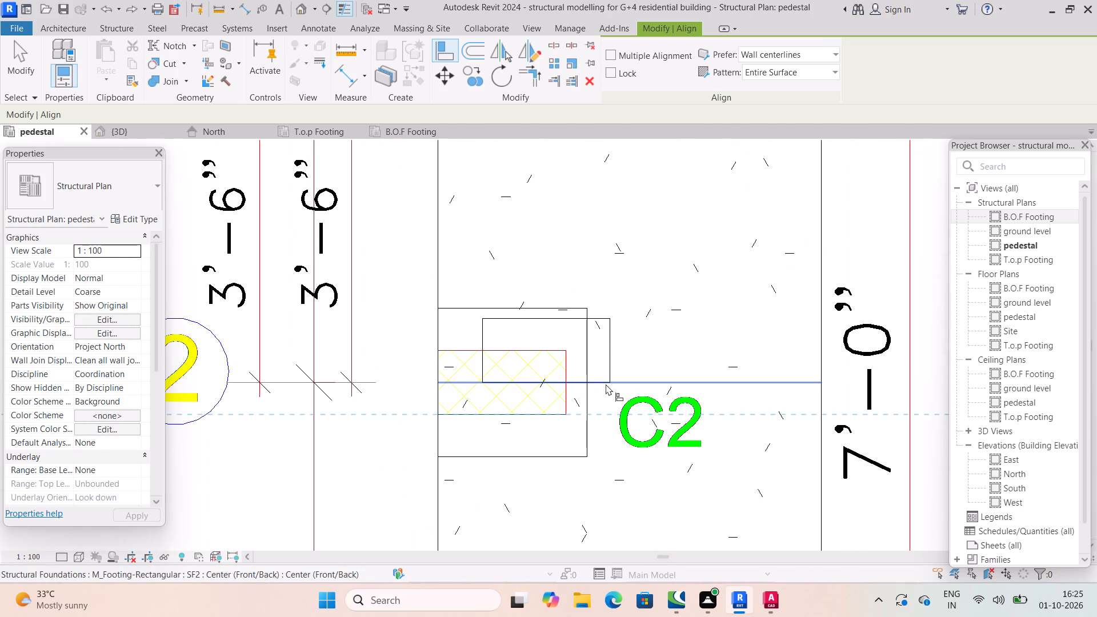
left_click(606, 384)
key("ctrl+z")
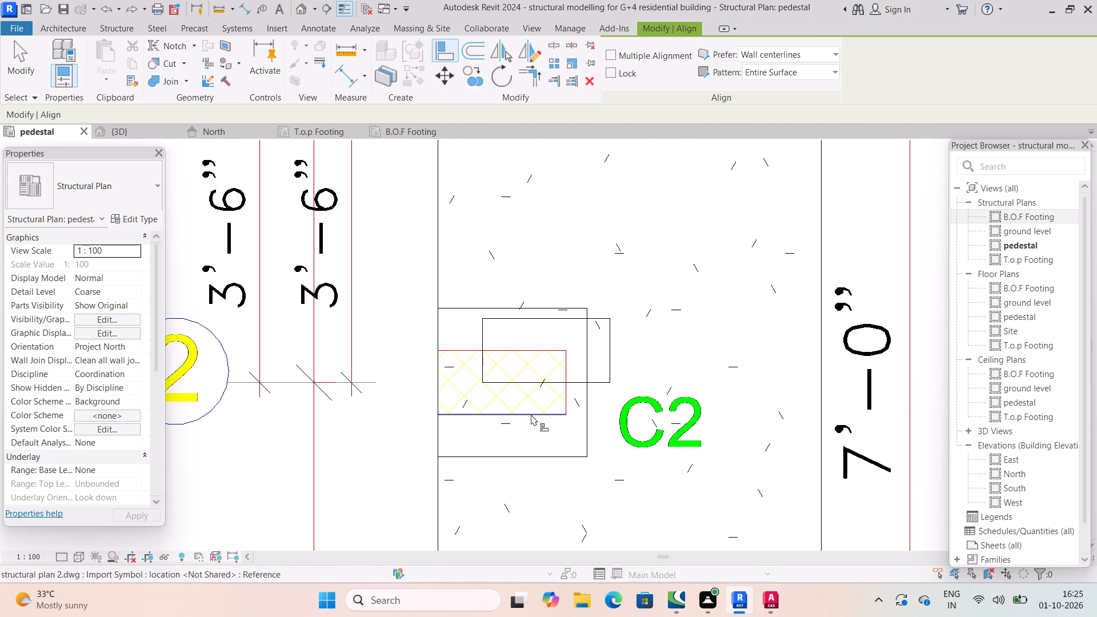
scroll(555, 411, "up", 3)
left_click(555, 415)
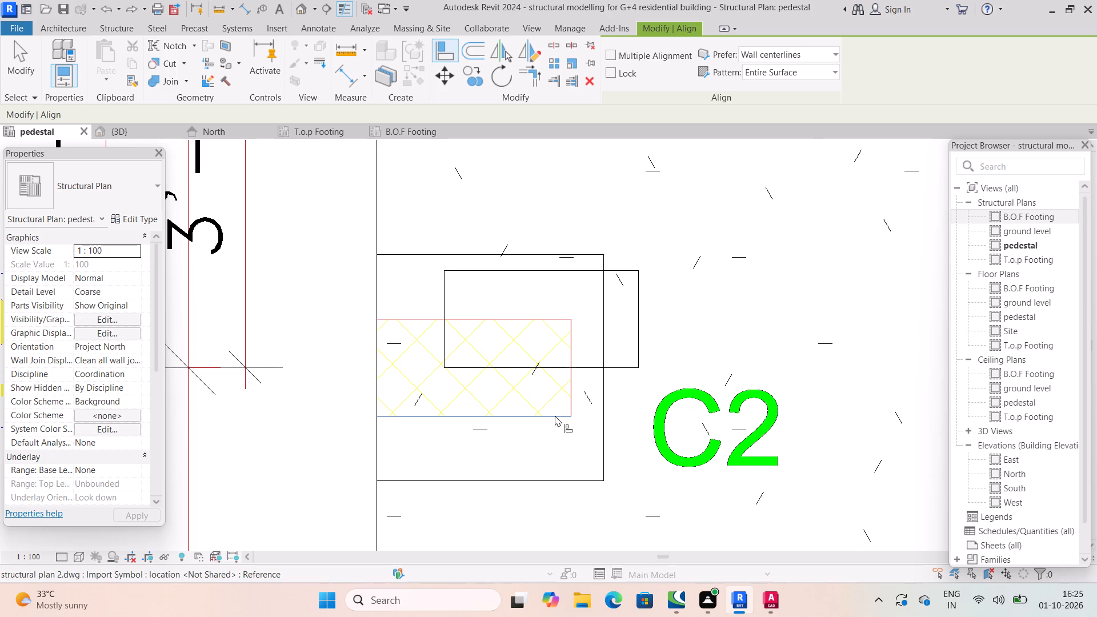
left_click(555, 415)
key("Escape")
Align the top and right edges of the 9" x 18" column on the grid 2 SF2 footing with the hatched C2 outline.
left_click(603, 367)
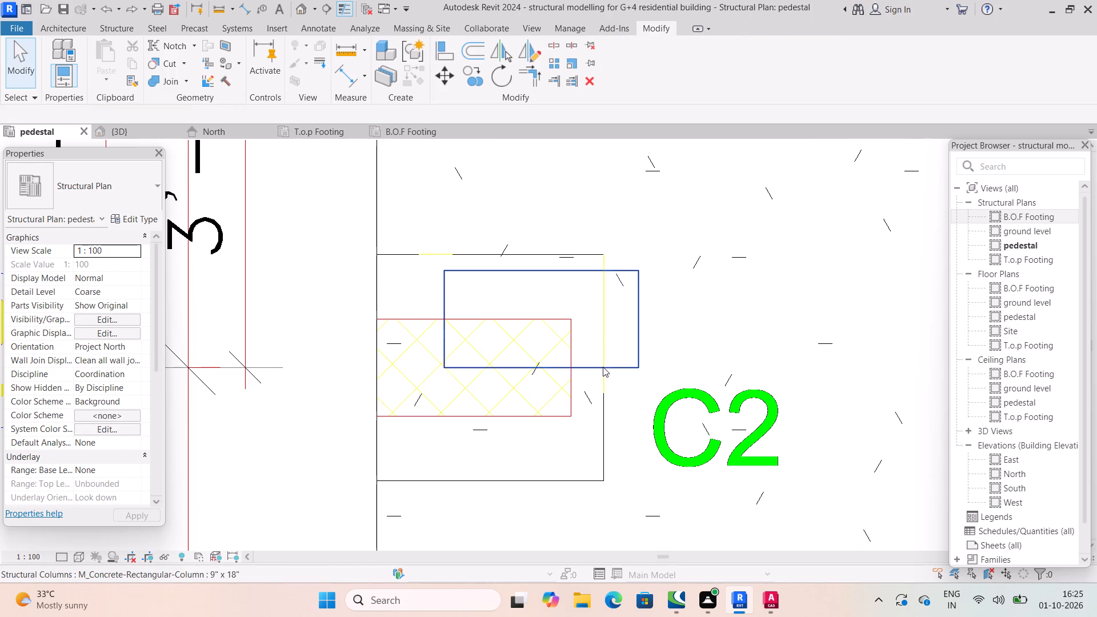
middle_click(661, 344)
scroll(661, 344, "down", 9)
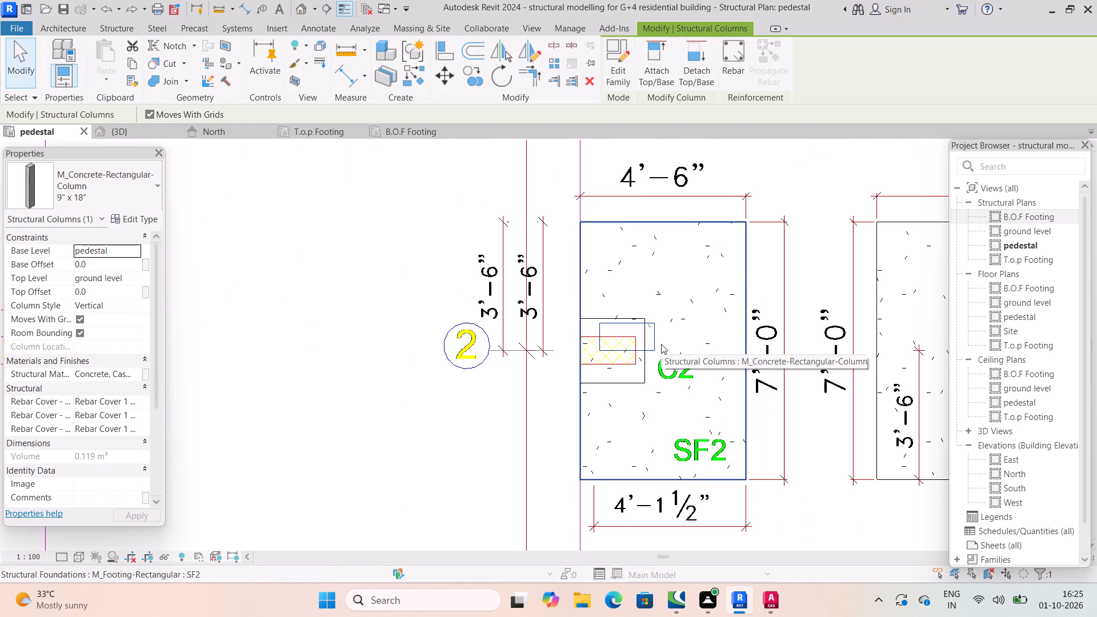
scroll(661, 344, "down", 3)
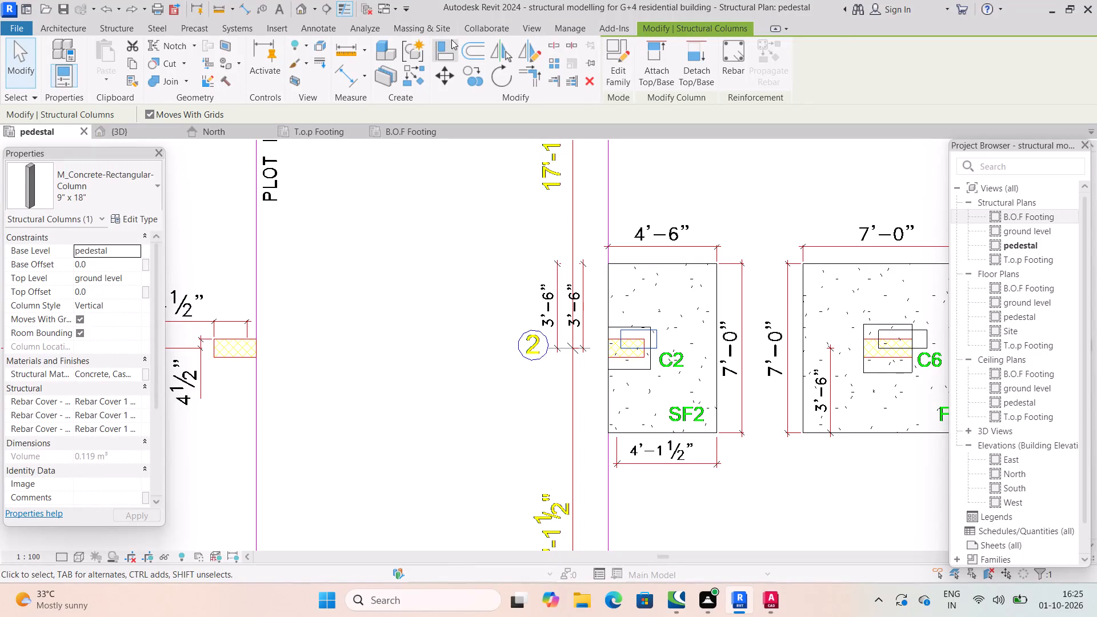
left_click(450, 50)
scroll(628, 331, "up", 9)
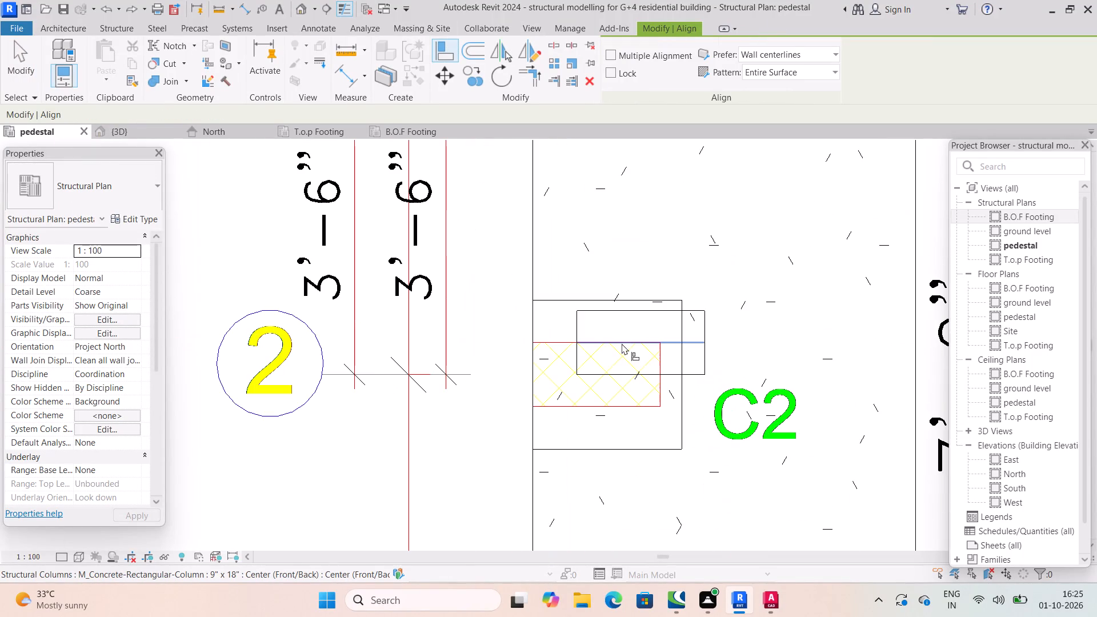
left_click(556, 344)
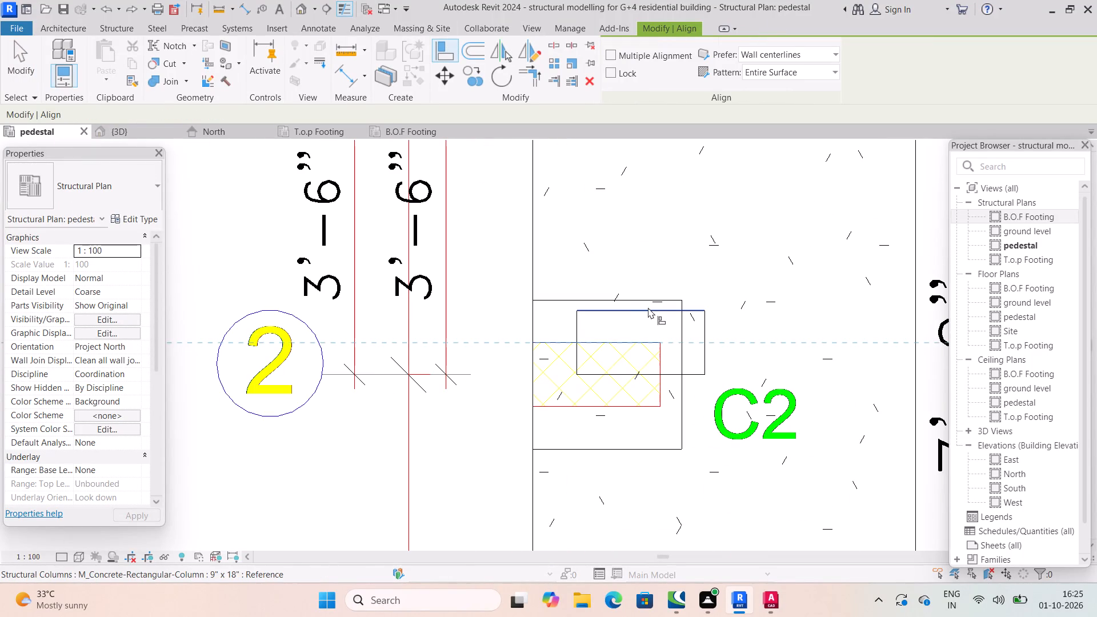
left_click(648, 307)
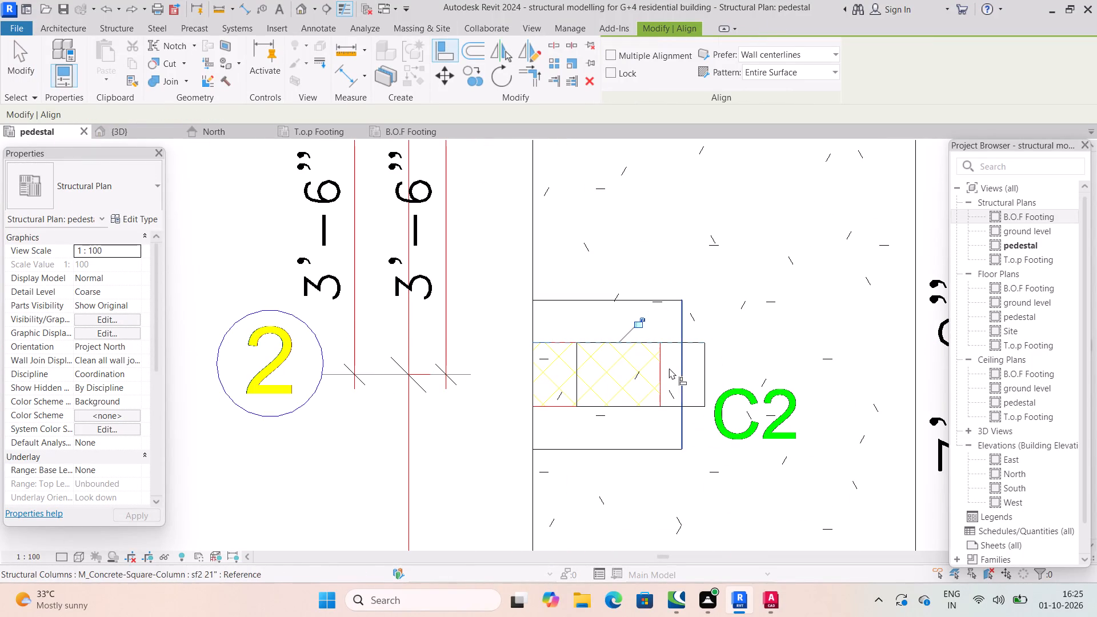
left_click(658, 362)
left_click(711, 355)
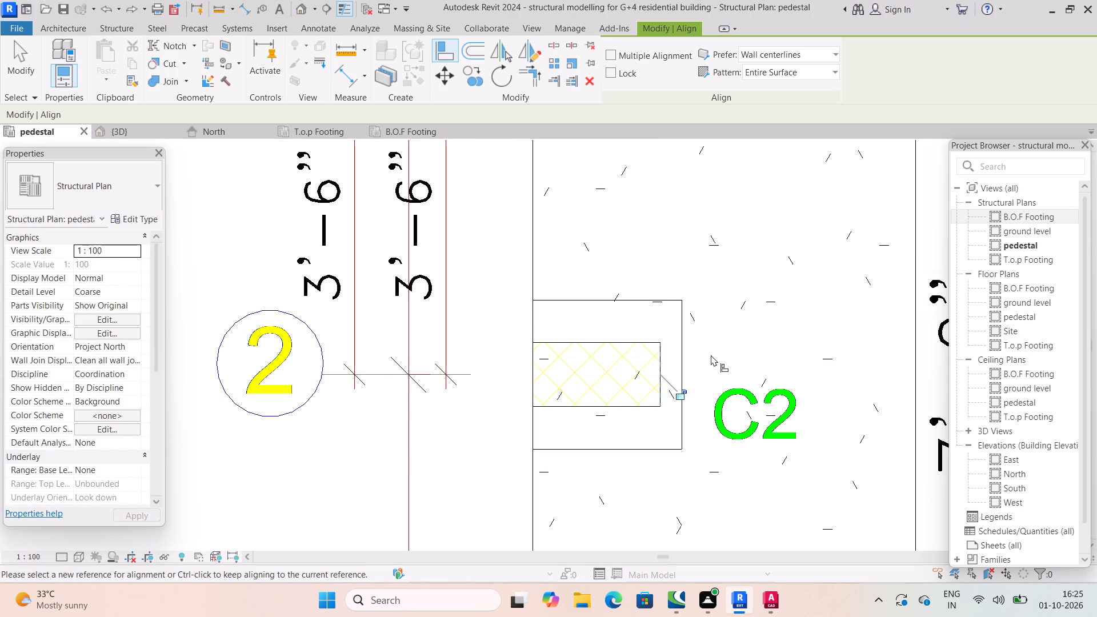
Align the right edge of the 9" x 24" column on the F1 footing with the right edge of the C6 square pedestal.
scroll(710, 355, "down", 9)
middle_click_drag(747, 356, 498, 328)
scroll(728, 356, "down", 3)
scroll(639, 324, "up", 5)
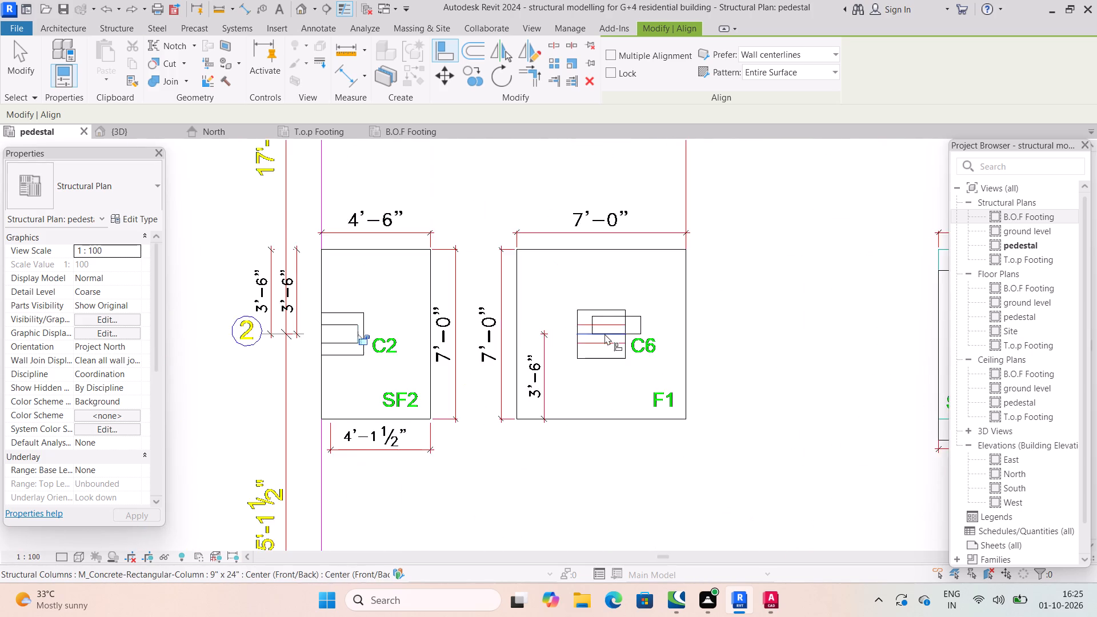
scroll(604, 334, "up", 6)
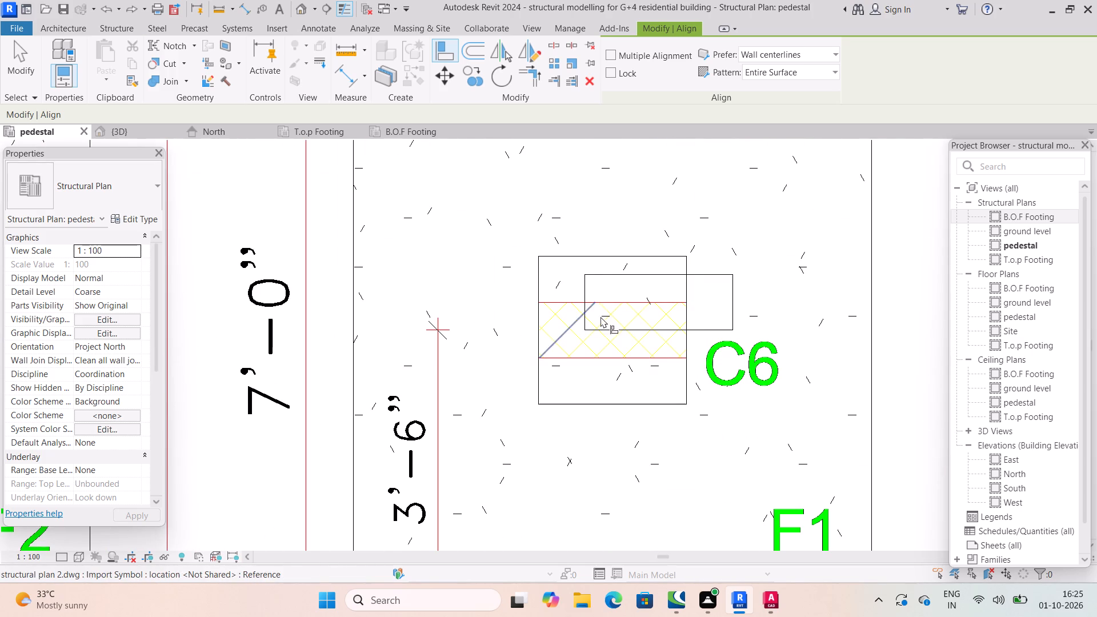
scroll(592, 318, "up", 4)
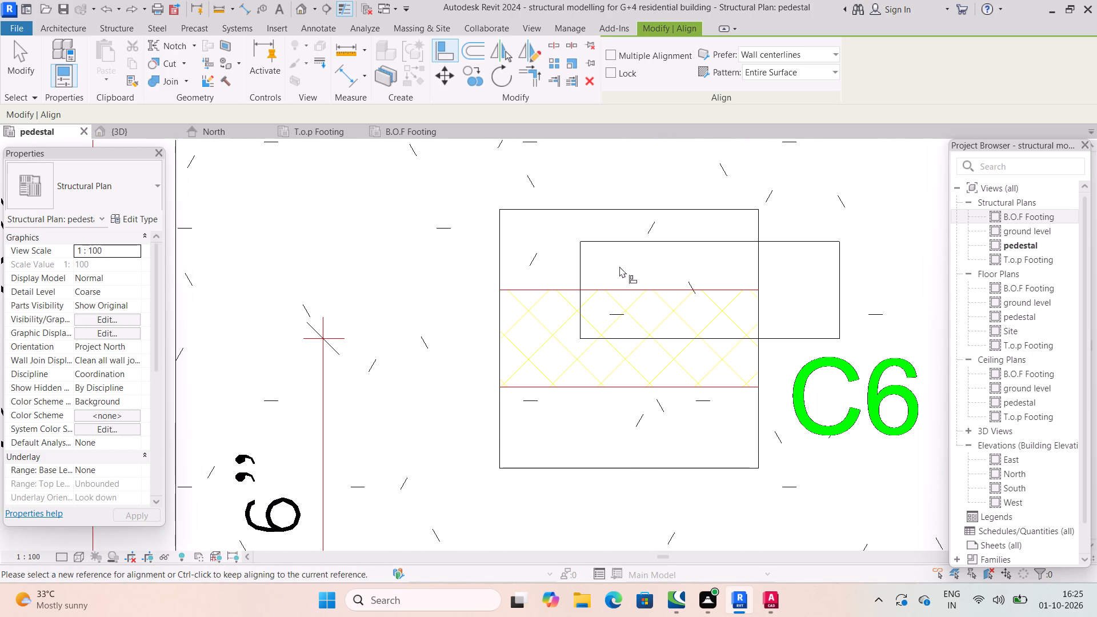
left_click(759, 316)
left_click(843, 279)
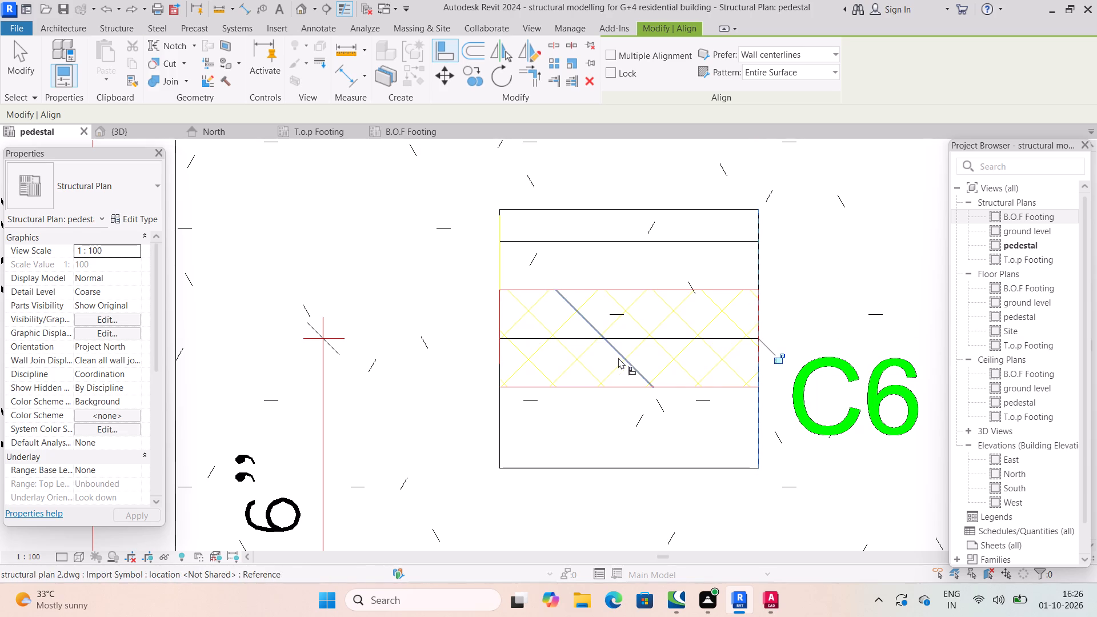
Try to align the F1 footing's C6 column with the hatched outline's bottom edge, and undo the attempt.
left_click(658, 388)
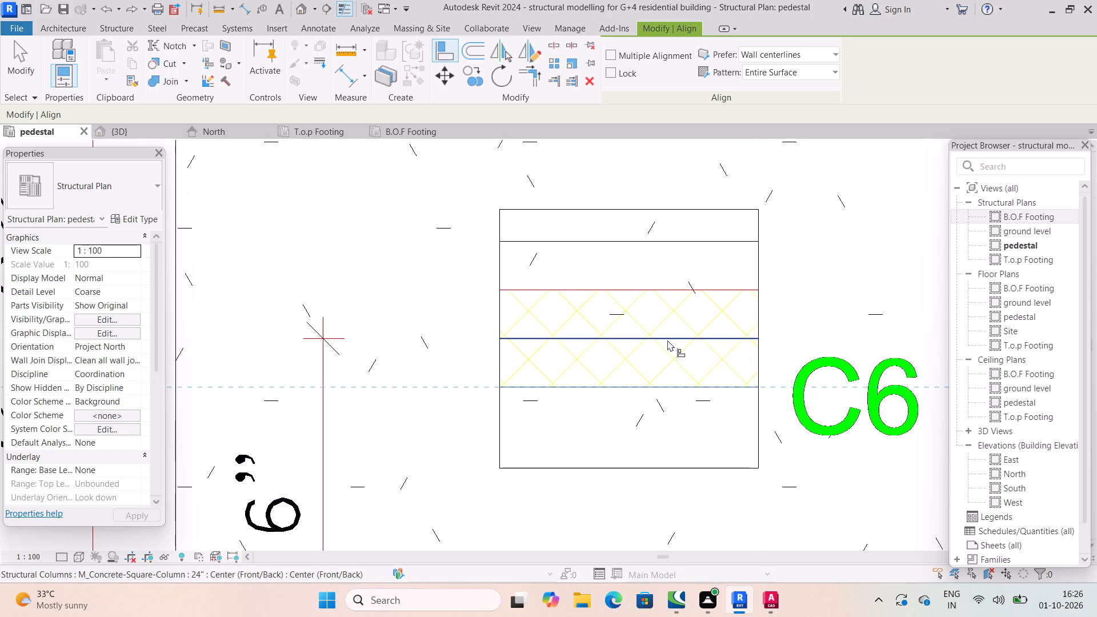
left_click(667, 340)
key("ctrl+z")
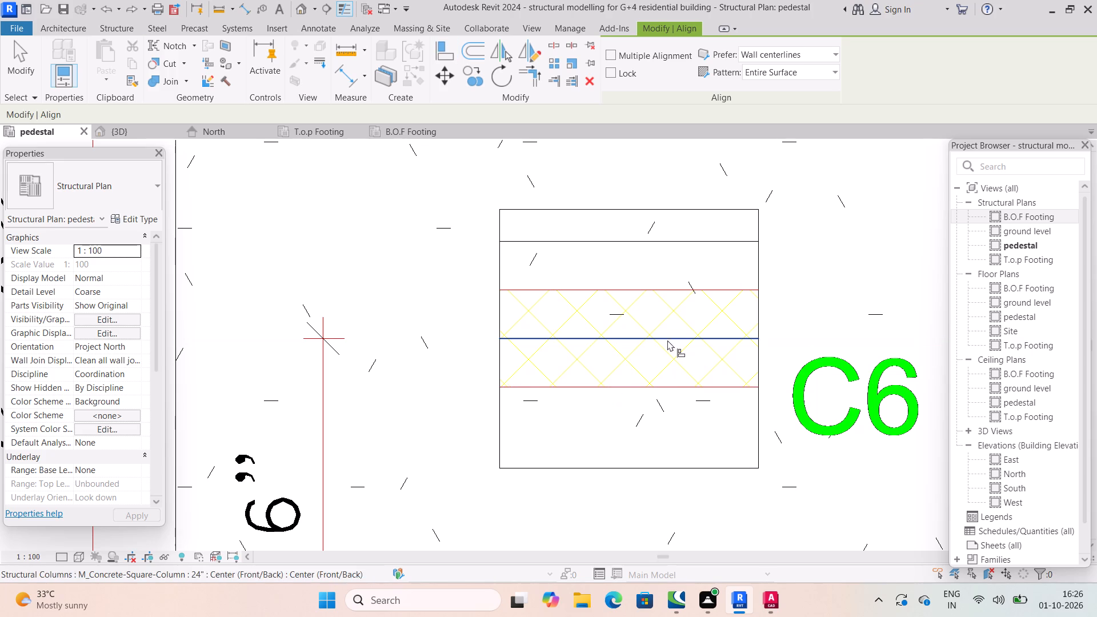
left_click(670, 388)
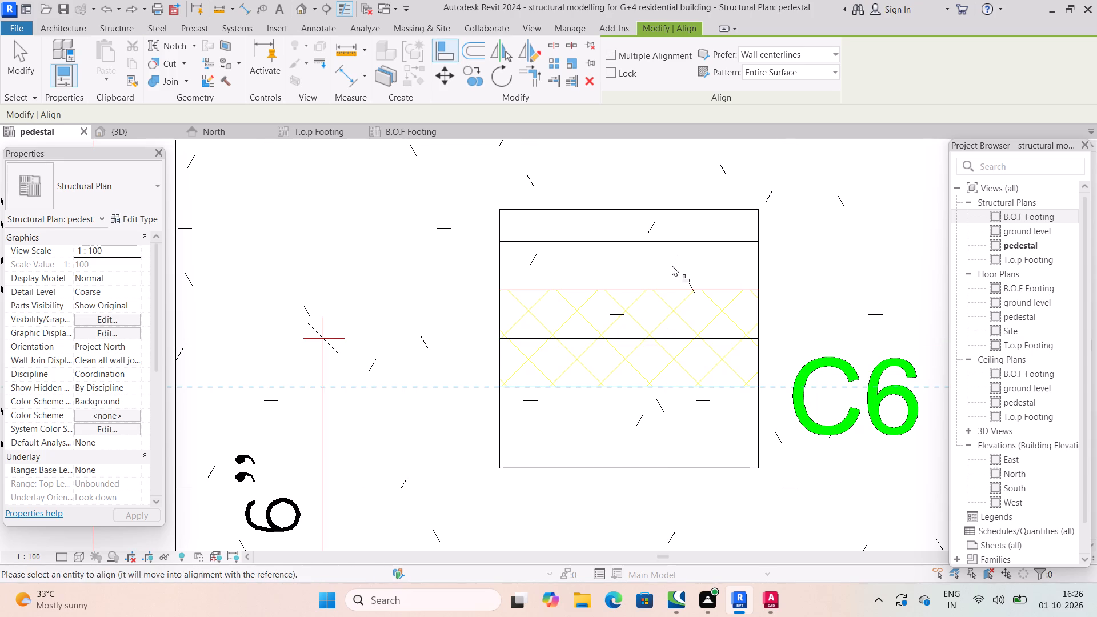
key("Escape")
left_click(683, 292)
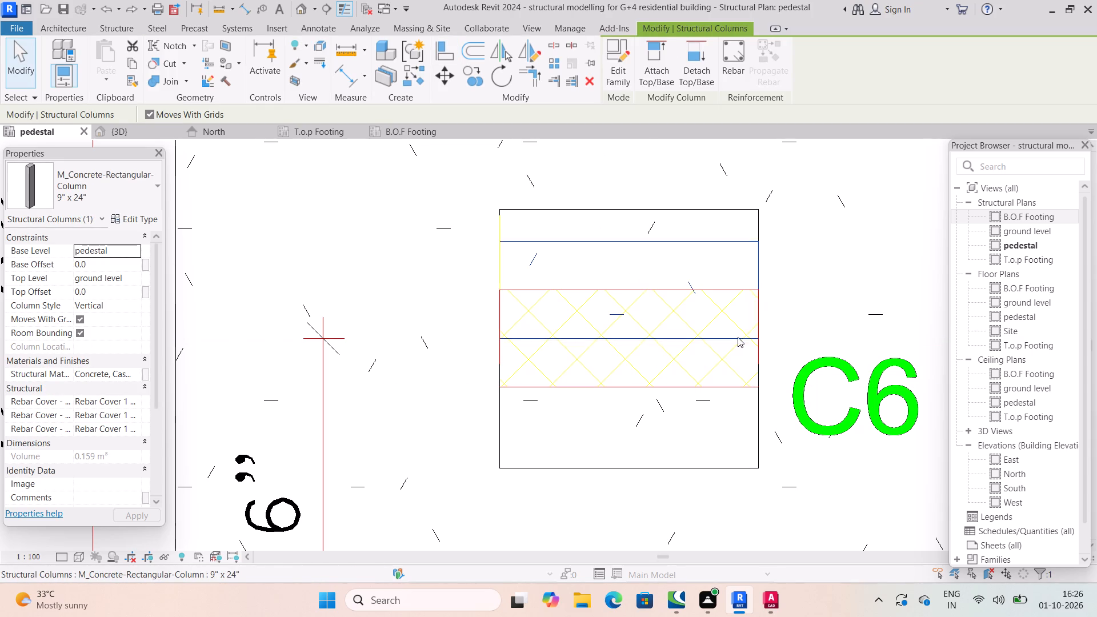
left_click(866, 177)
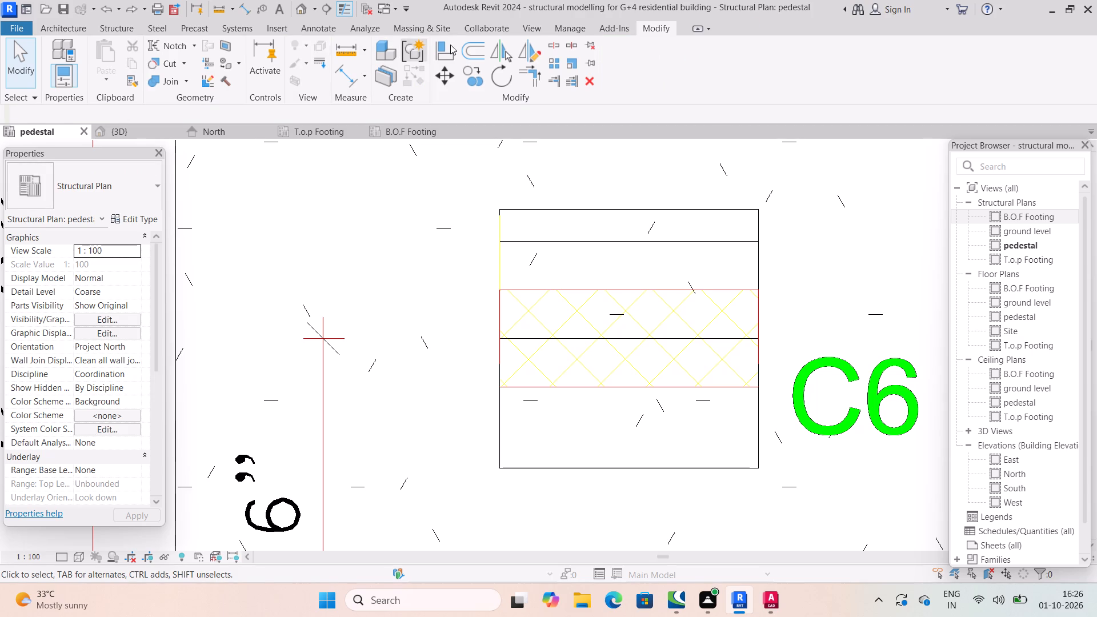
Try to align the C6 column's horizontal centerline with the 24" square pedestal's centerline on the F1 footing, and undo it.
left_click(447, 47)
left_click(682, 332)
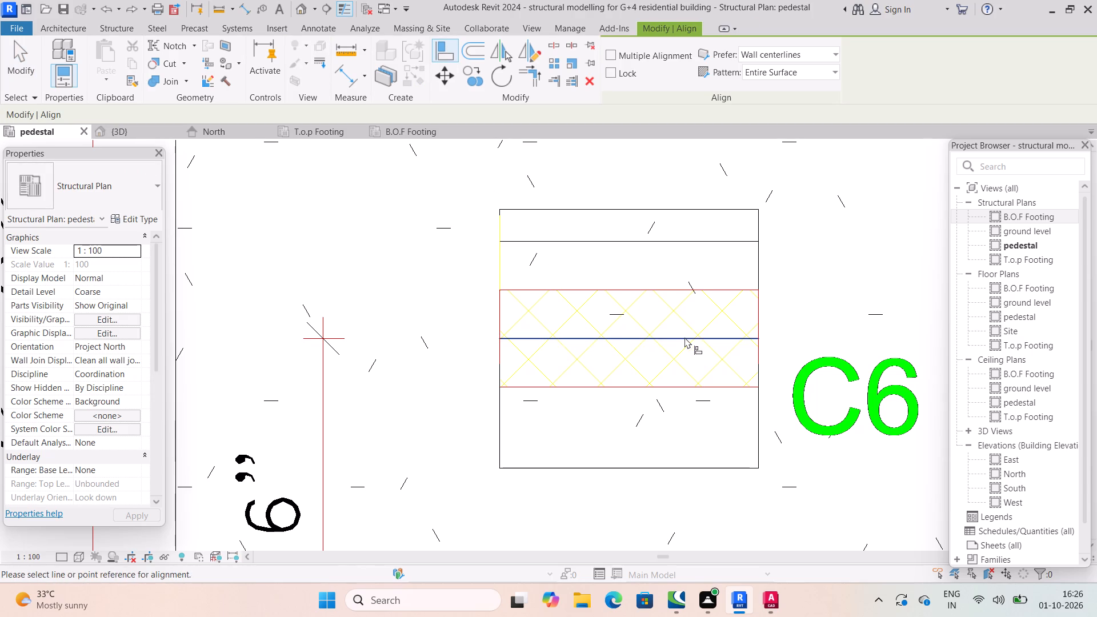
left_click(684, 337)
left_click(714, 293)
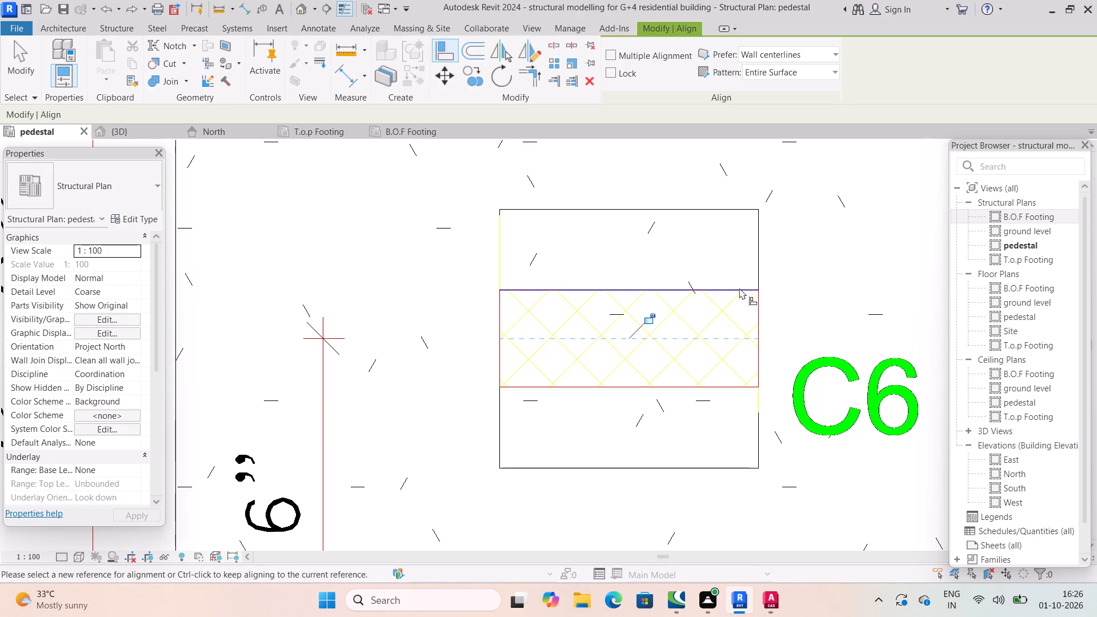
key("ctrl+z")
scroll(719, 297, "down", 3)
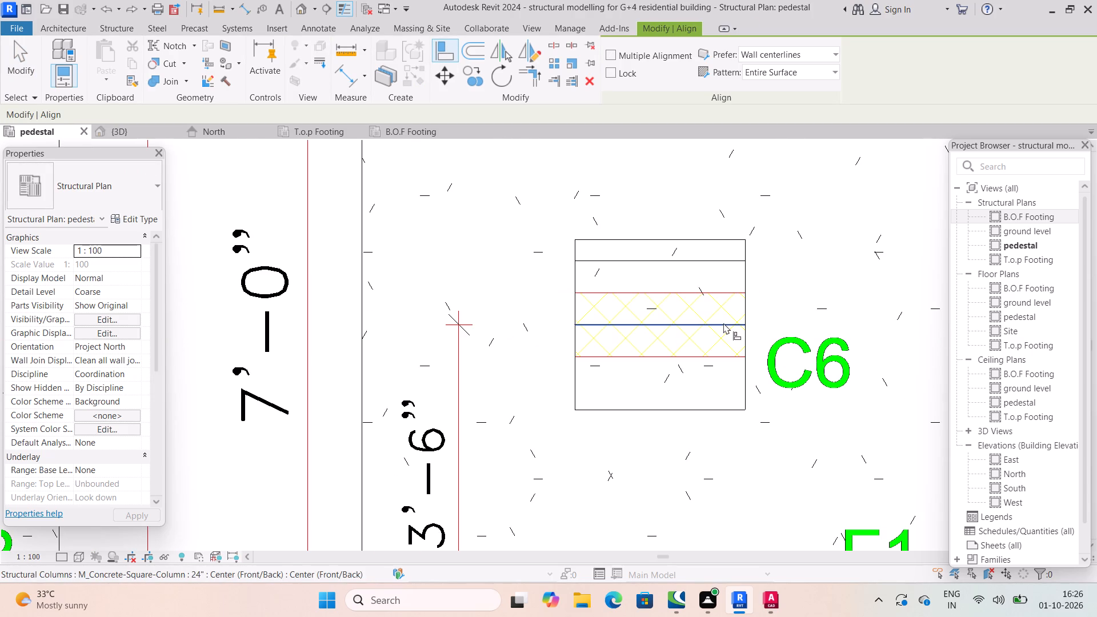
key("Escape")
Align the top edge of the 9" x 24" column on the F1 footing with the hatched C6 outline's top edge.
left_click(703, 323)
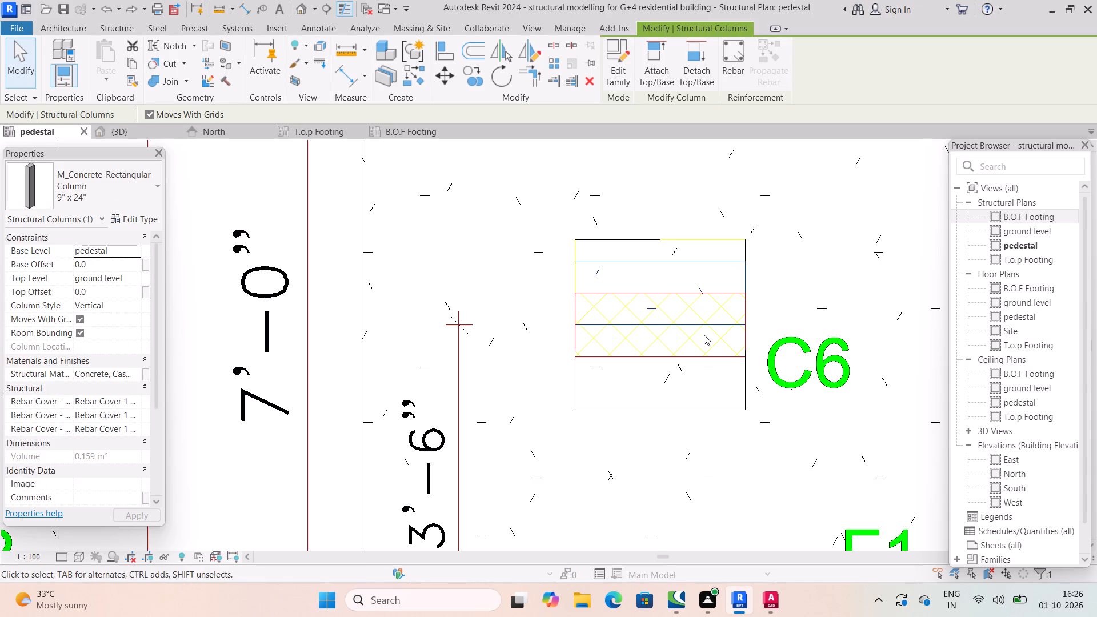
left_click(446, 45)
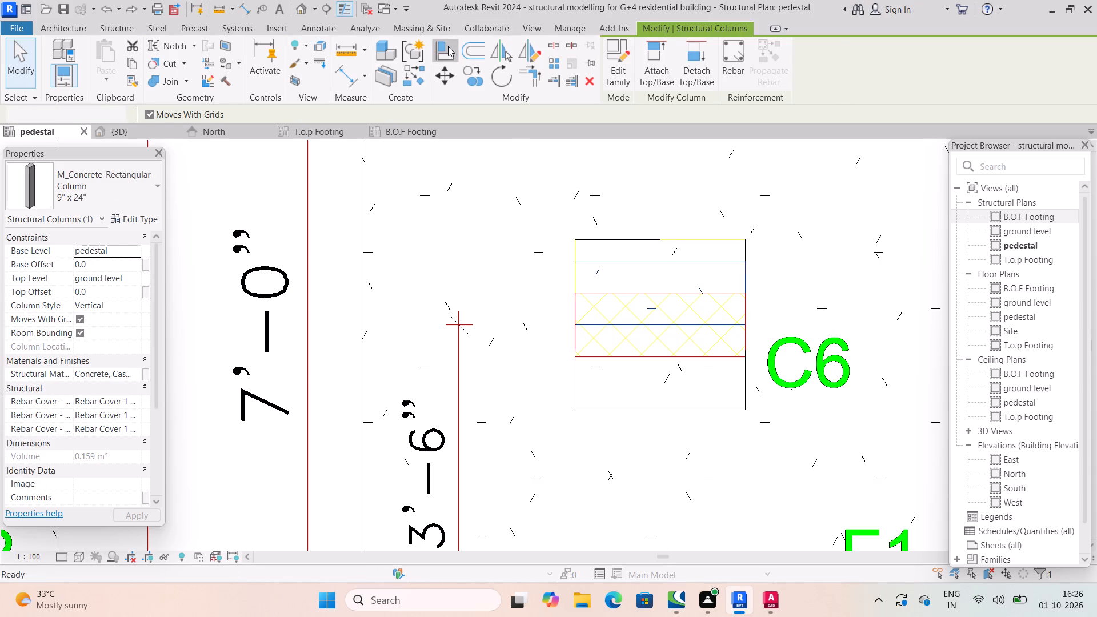
left_click(686, 298)
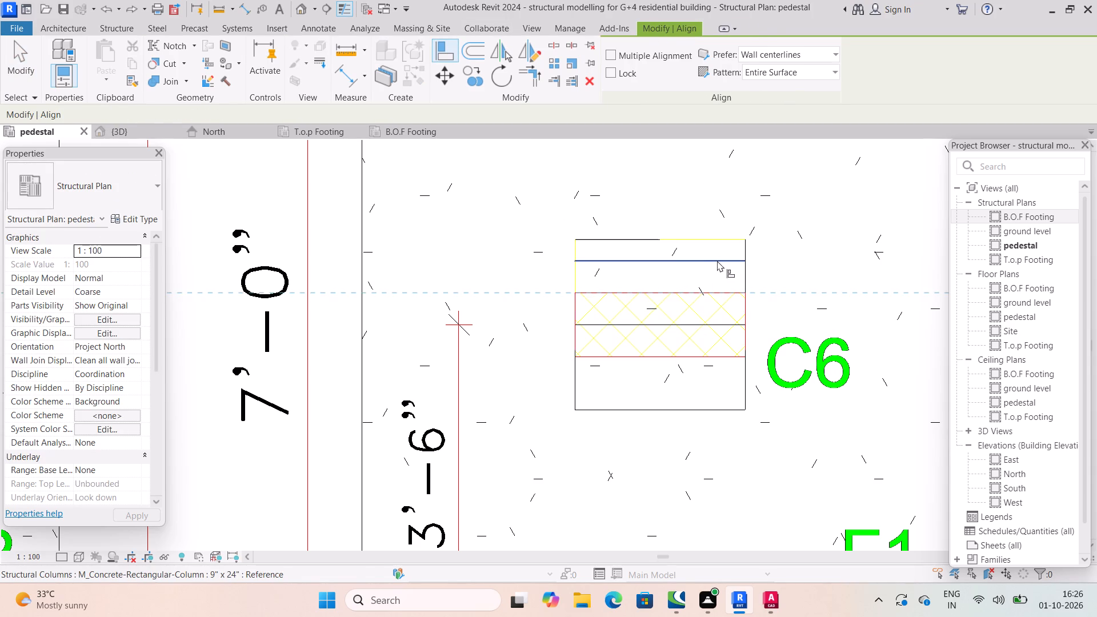
left_click(718, 261)
Align the top and left edges of the column on the CF1 footing at grid 1 with the hatched C2 outline.
scroll(716, 295, "down", 3)
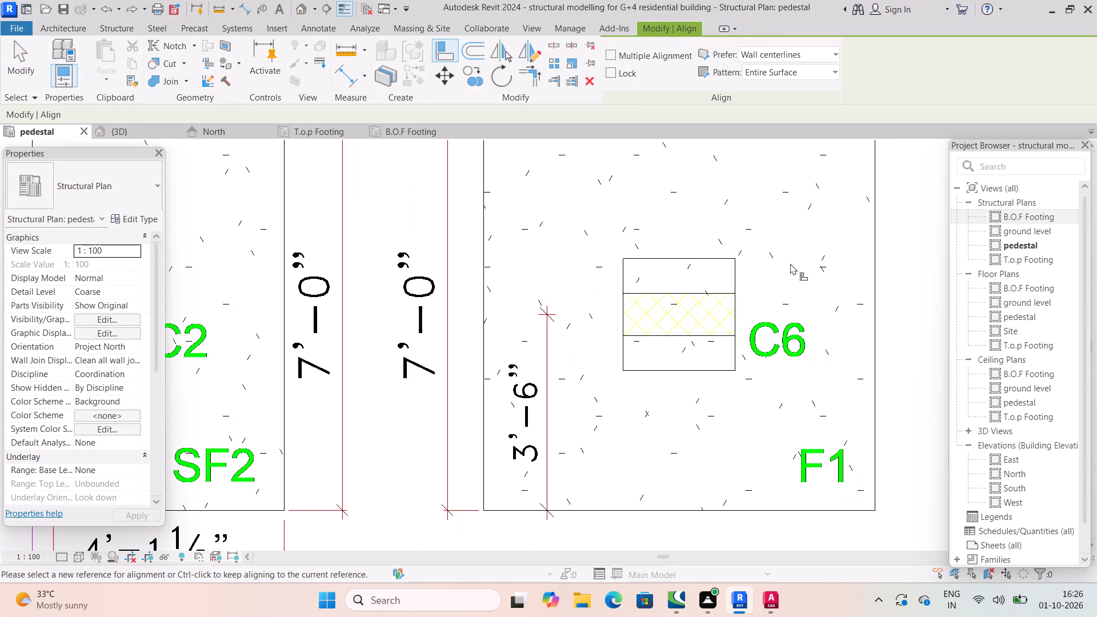
scroll(760, 291, "down", 7)
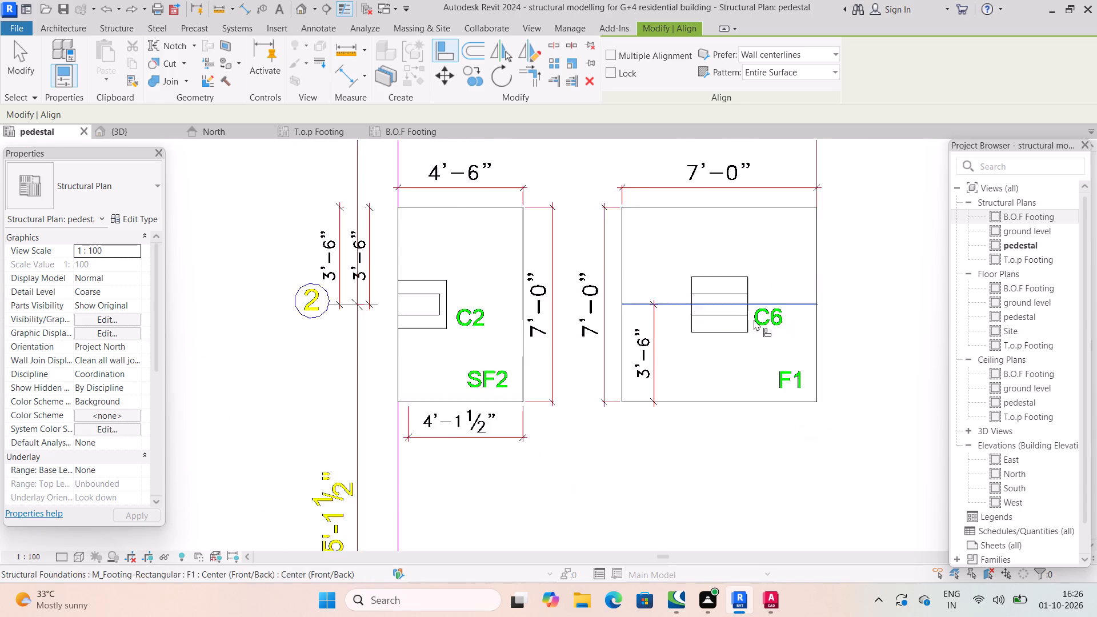
scroll(754, 319, "down", 1)
middle_click_drag(634, 451, 590, 242)
scroll(462, 384, "up", 8)
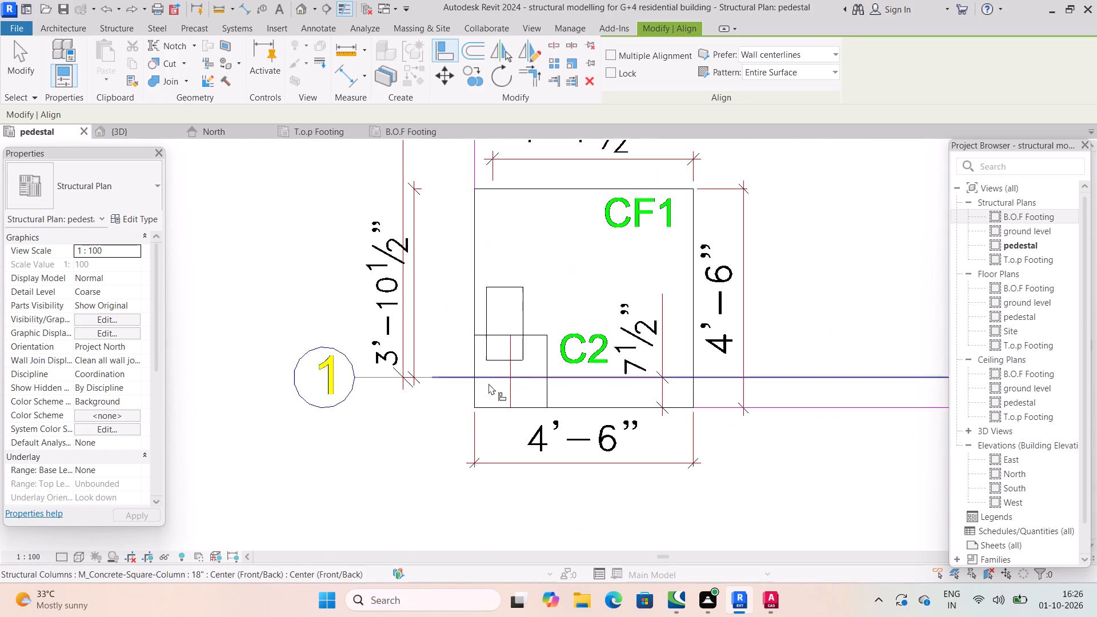
scroll(489, 383, "up", 3)
scroll(514, 336, "up", 4)
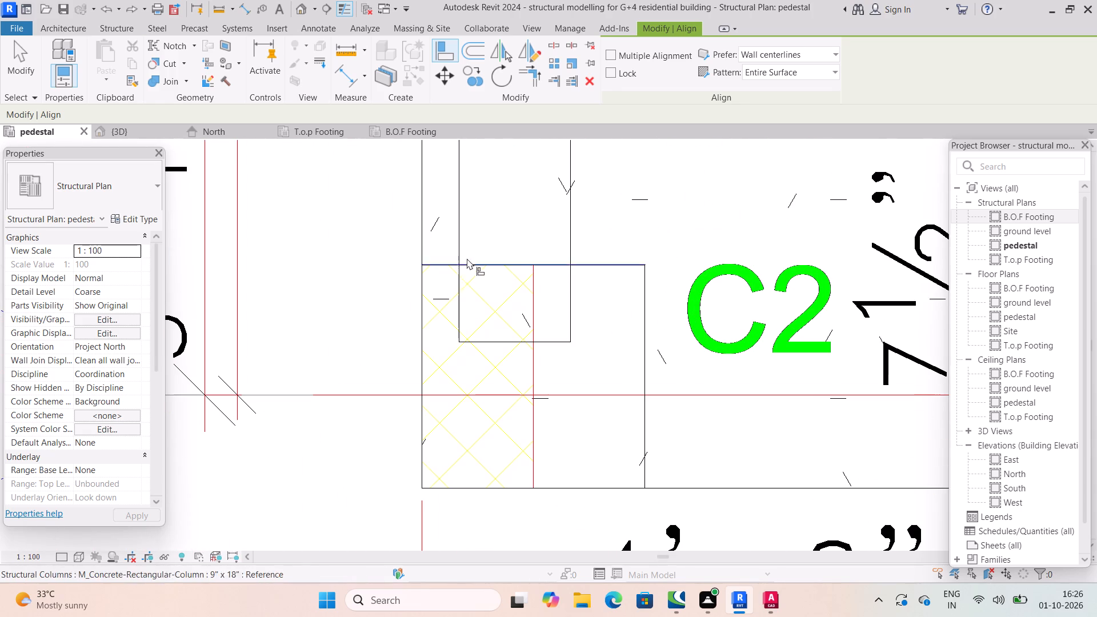
left_click(501, 264)
scroll(525, 277, "down", 6)
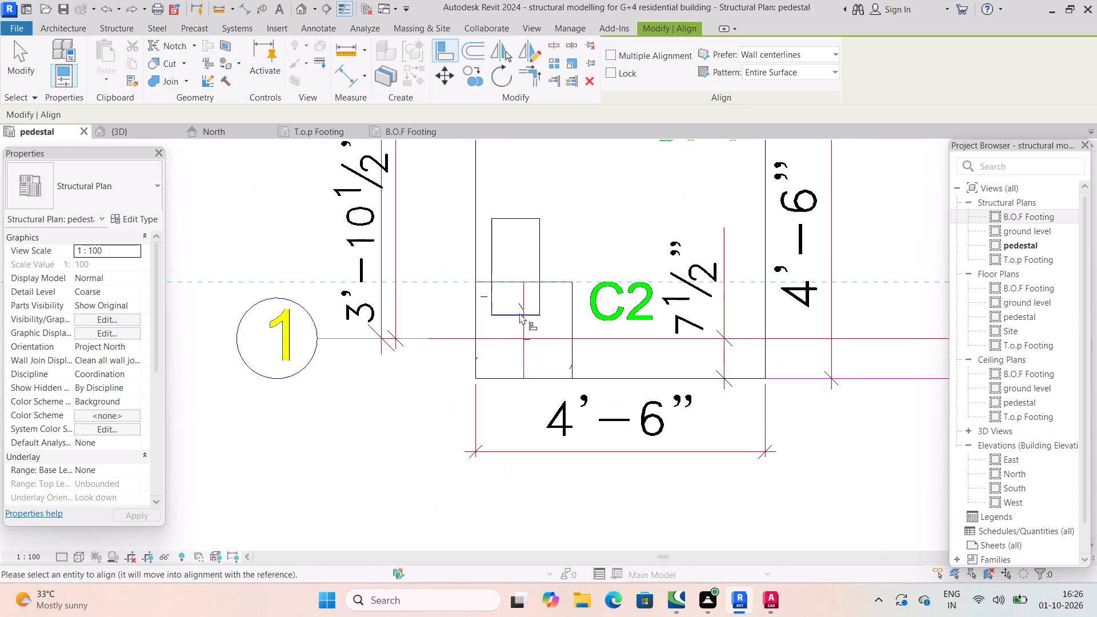
left_click(513, 217)
scroll(490, 296, "up", 3)
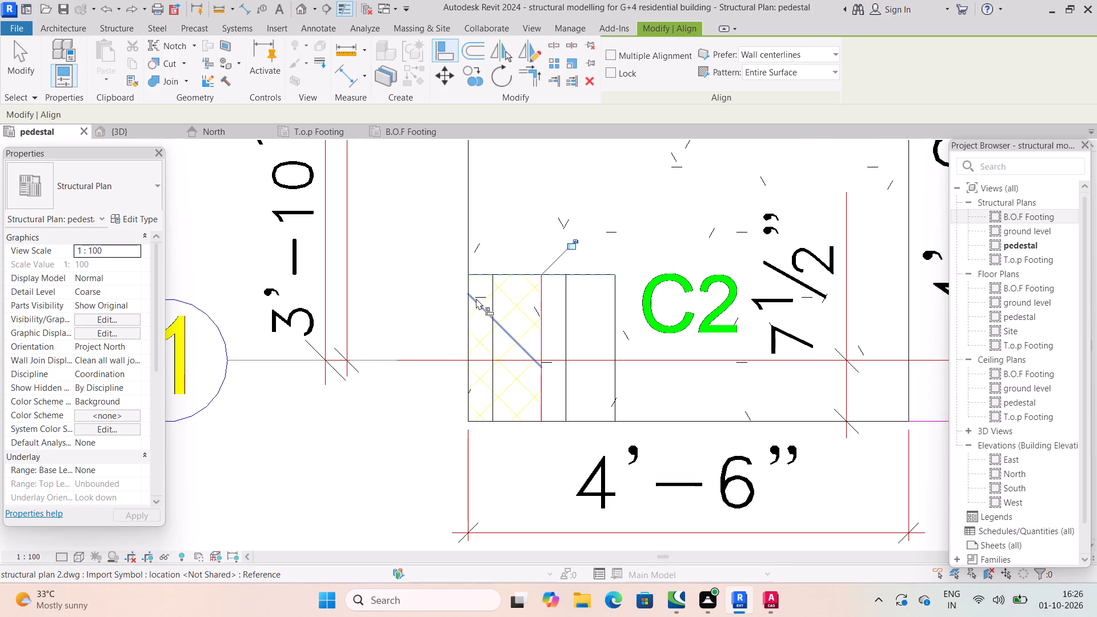
left_click(467, 295)
left_click(490, 298)
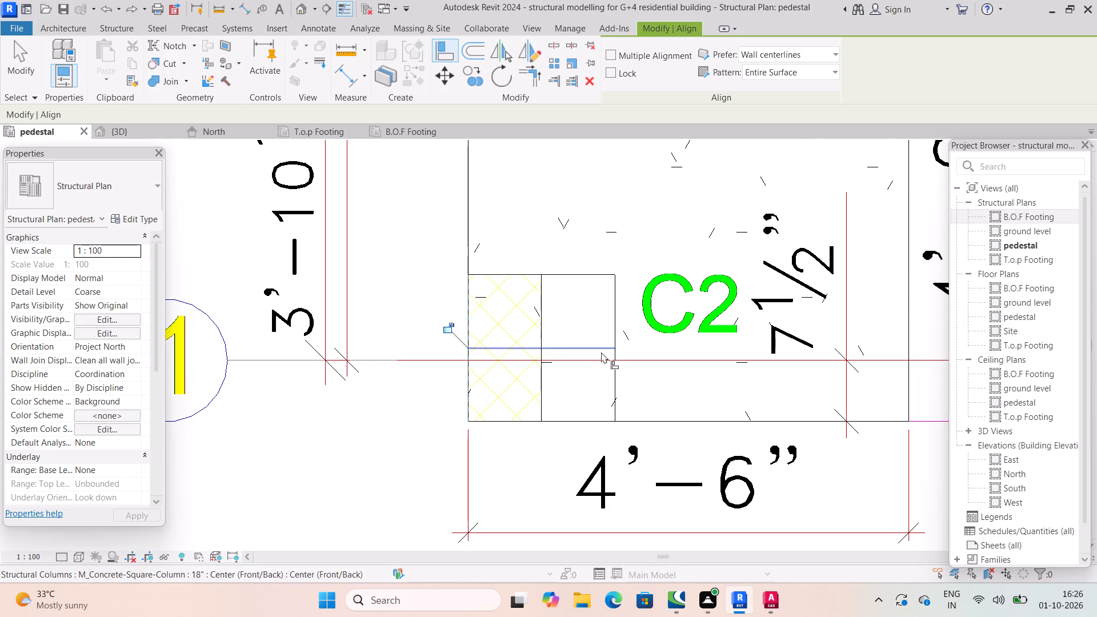
Align the top edge of the column on the SF1 footing with the hatched C4 outline's top edge.
scroll(601, 352, "down", 5)
middle_click_drag(643, 366, 413, 305)
scroll(596, 342, "down", 1)
middle_click_drag(839, 289, 516, 349)
scroll(575, 336, "down", 1)
scroll(633, 287, "up", 3)
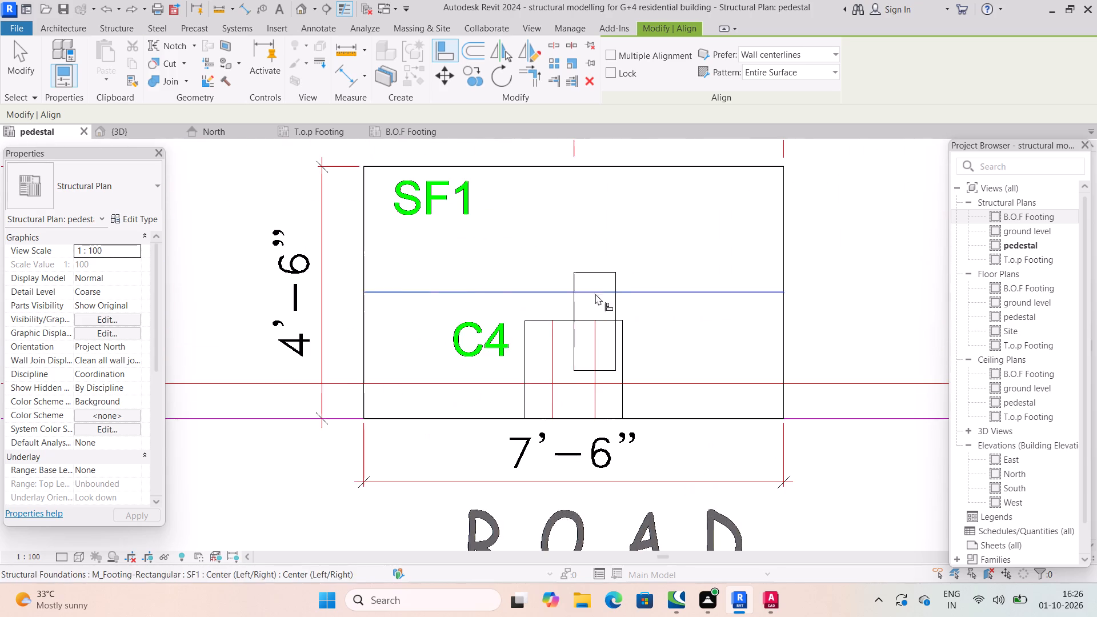
scroll(555, 327, "up", 3)
left_click(572, 317)
left_click(622, 239)
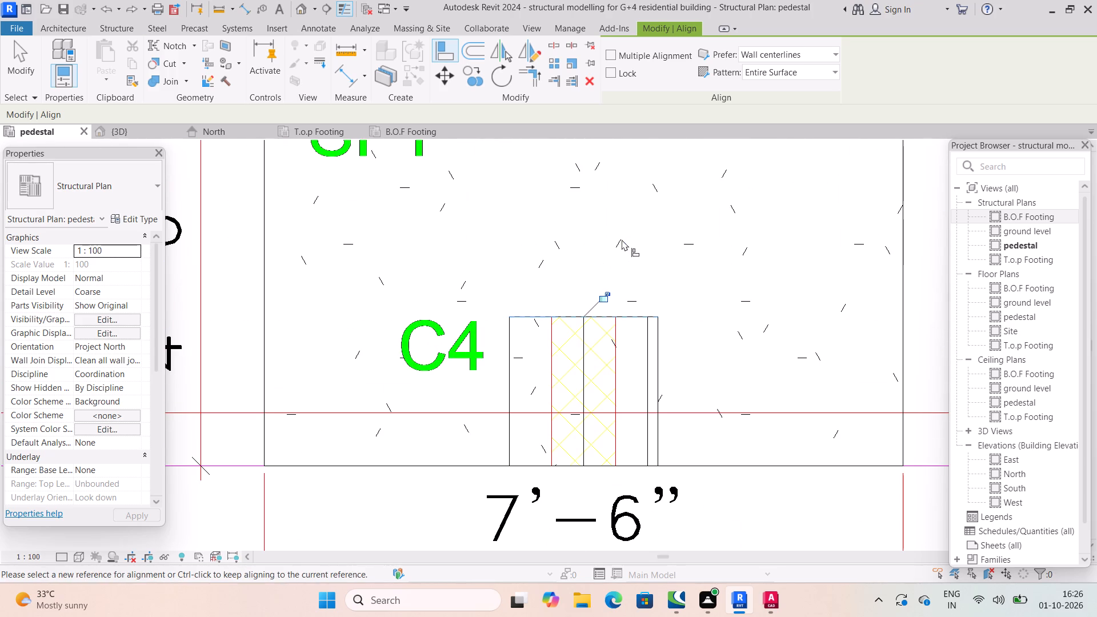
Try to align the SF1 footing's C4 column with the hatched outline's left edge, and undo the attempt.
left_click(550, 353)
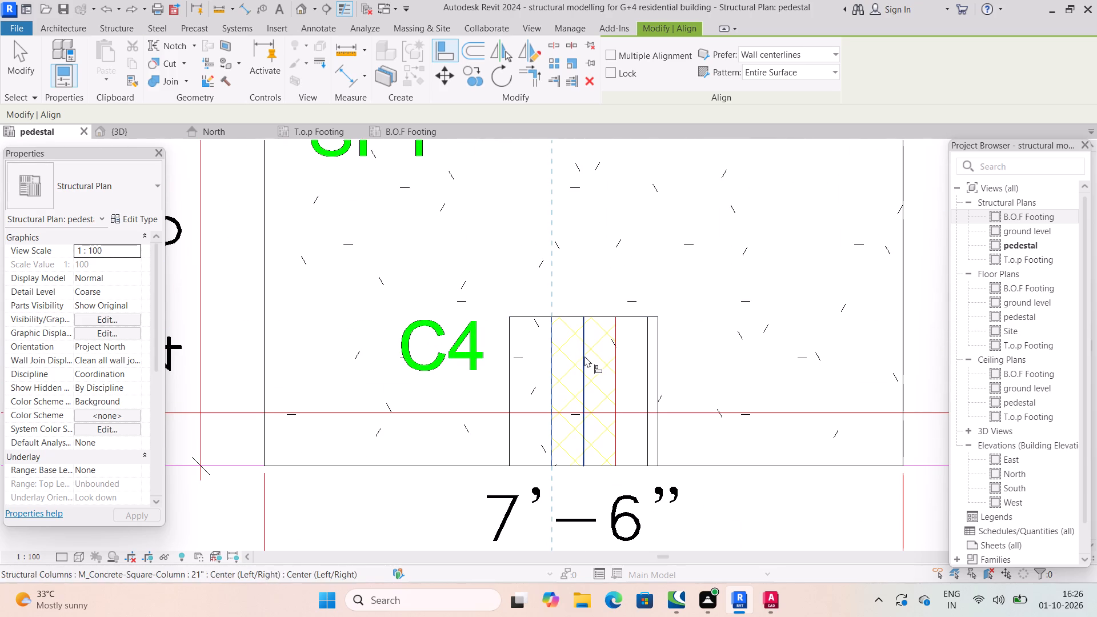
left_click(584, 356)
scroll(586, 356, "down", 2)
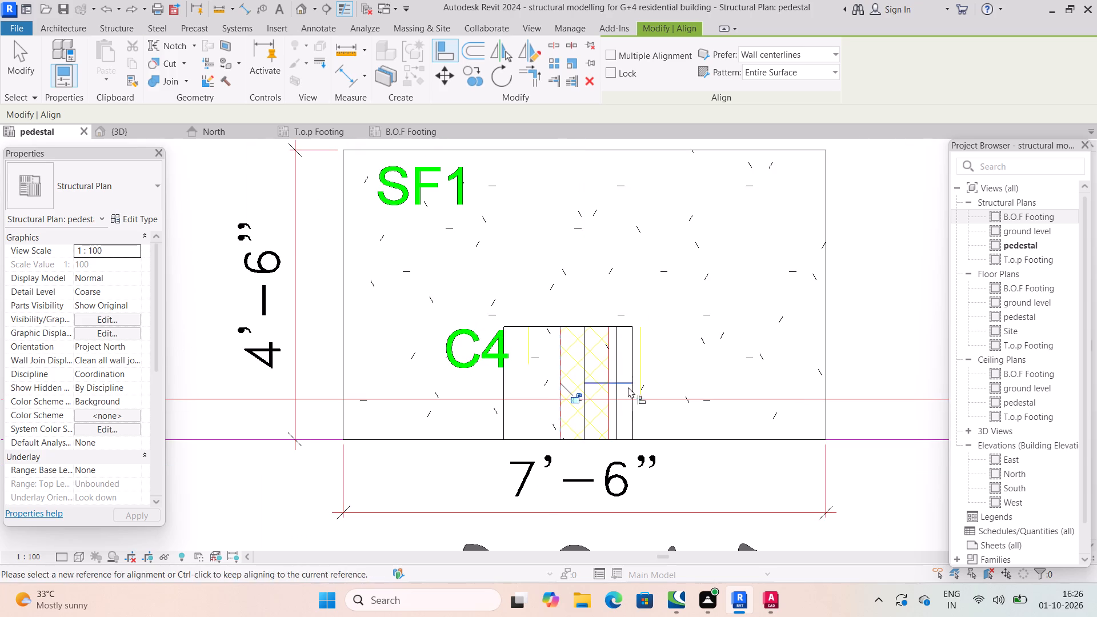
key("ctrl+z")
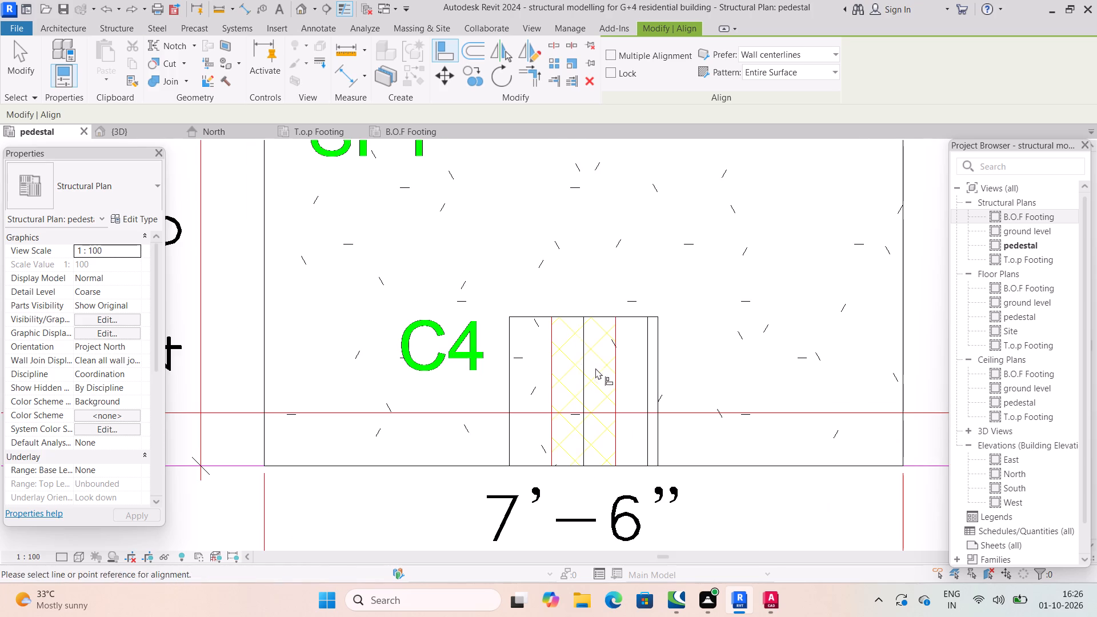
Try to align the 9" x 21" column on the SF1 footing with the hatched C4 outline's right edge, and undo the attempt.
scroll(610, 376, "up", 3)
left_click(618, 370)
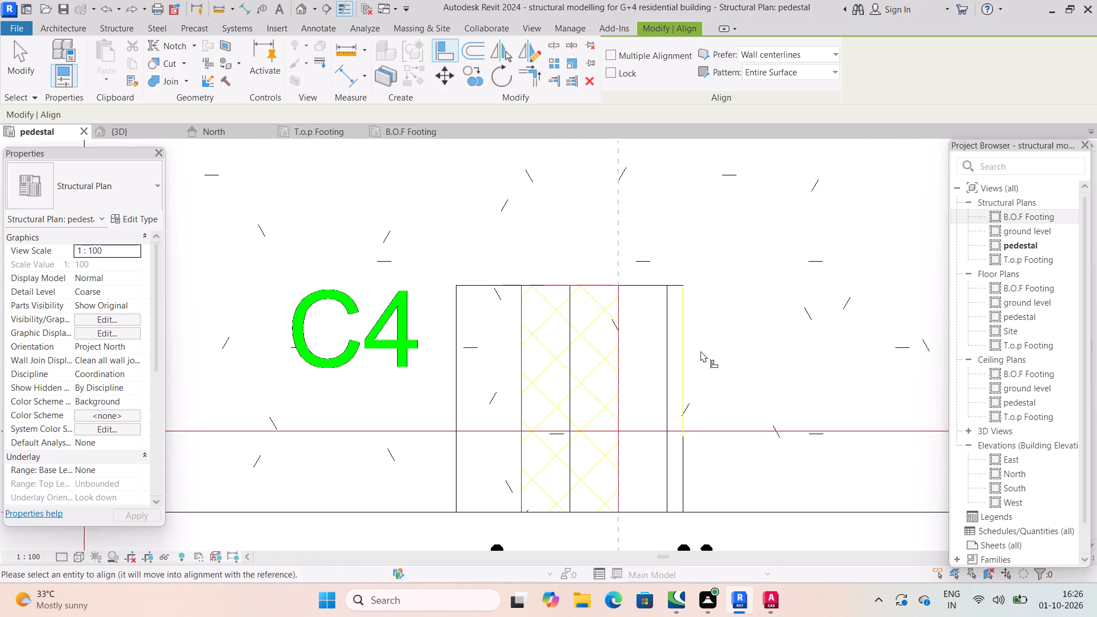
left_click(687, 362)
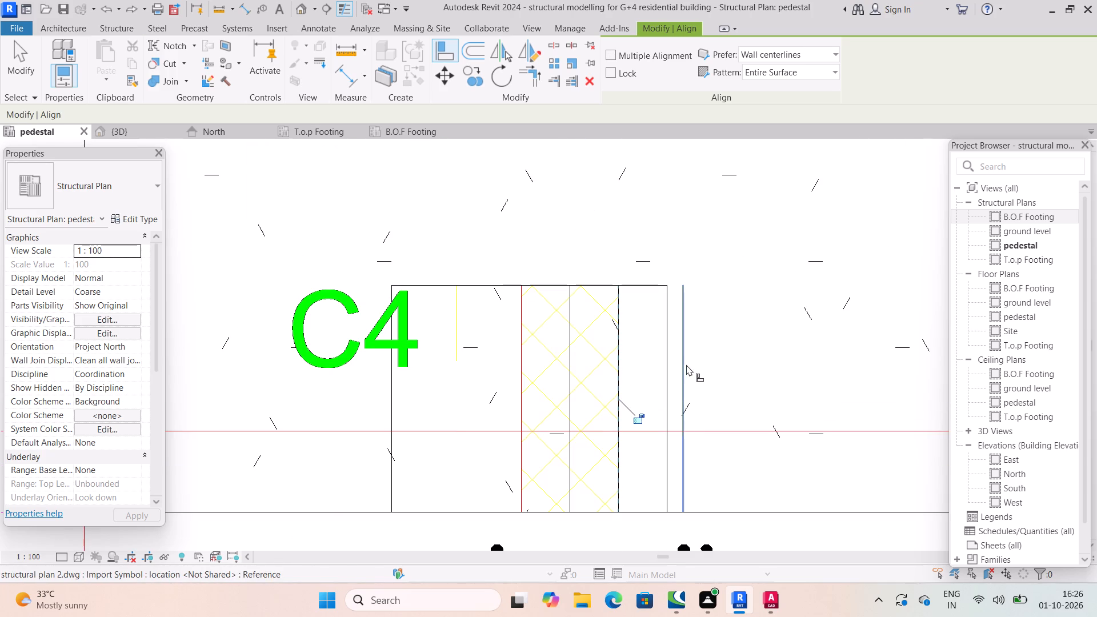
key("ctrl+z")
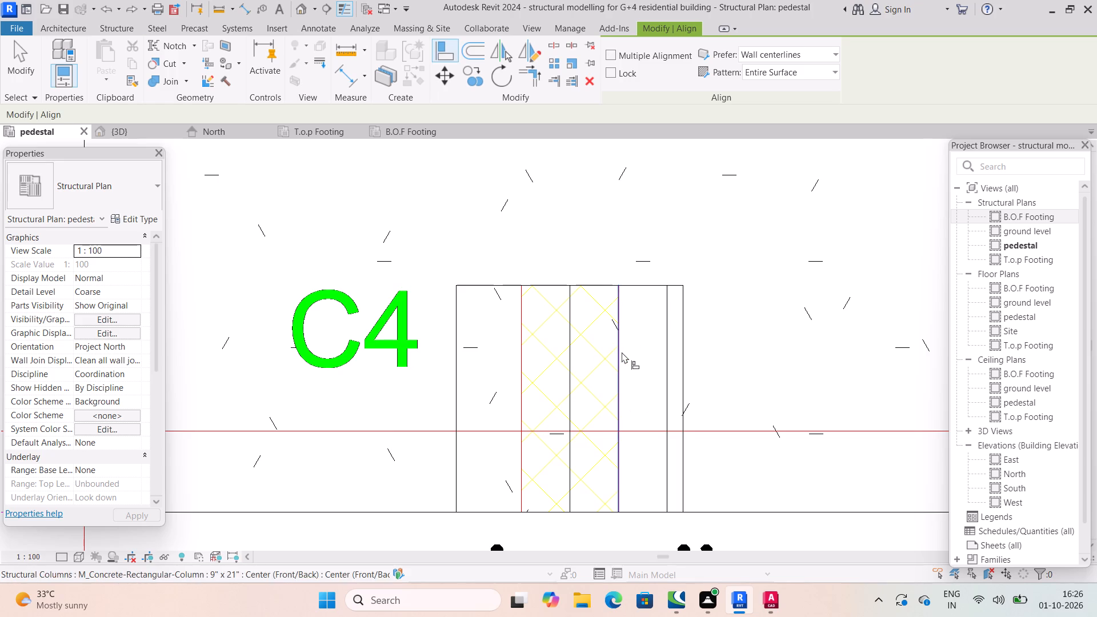
Align the right edge of the 9" x 21" column on the SF1 footing with the hatched C4 outline's right edge.
left_click(622, 352)
left_click(670, 346)
scroll(670, 347, "down", 4)
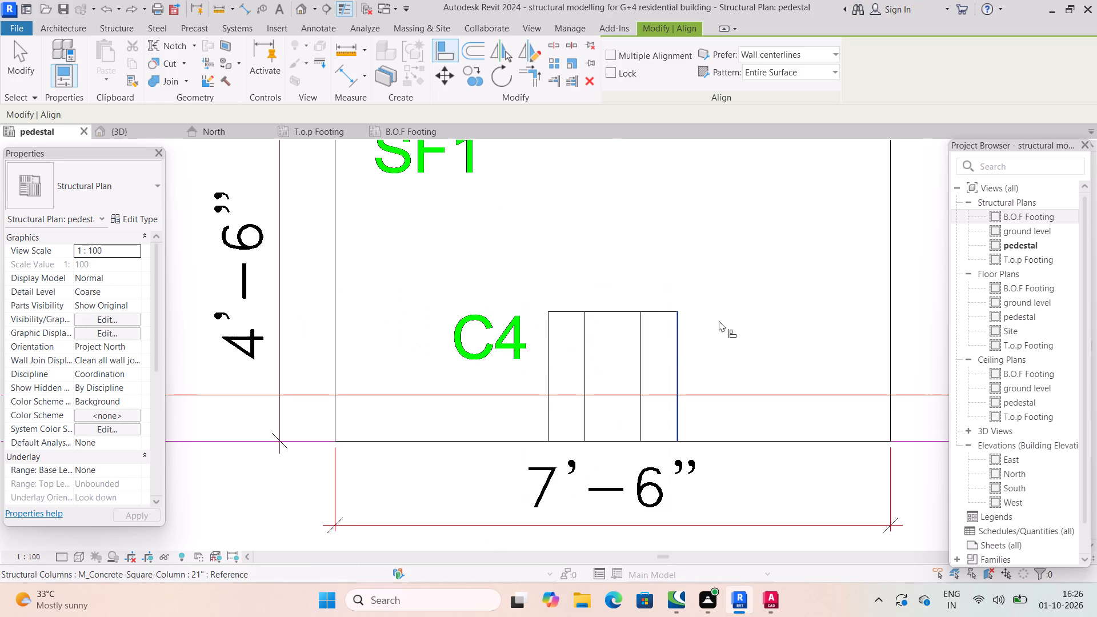
left_click(727, 303)
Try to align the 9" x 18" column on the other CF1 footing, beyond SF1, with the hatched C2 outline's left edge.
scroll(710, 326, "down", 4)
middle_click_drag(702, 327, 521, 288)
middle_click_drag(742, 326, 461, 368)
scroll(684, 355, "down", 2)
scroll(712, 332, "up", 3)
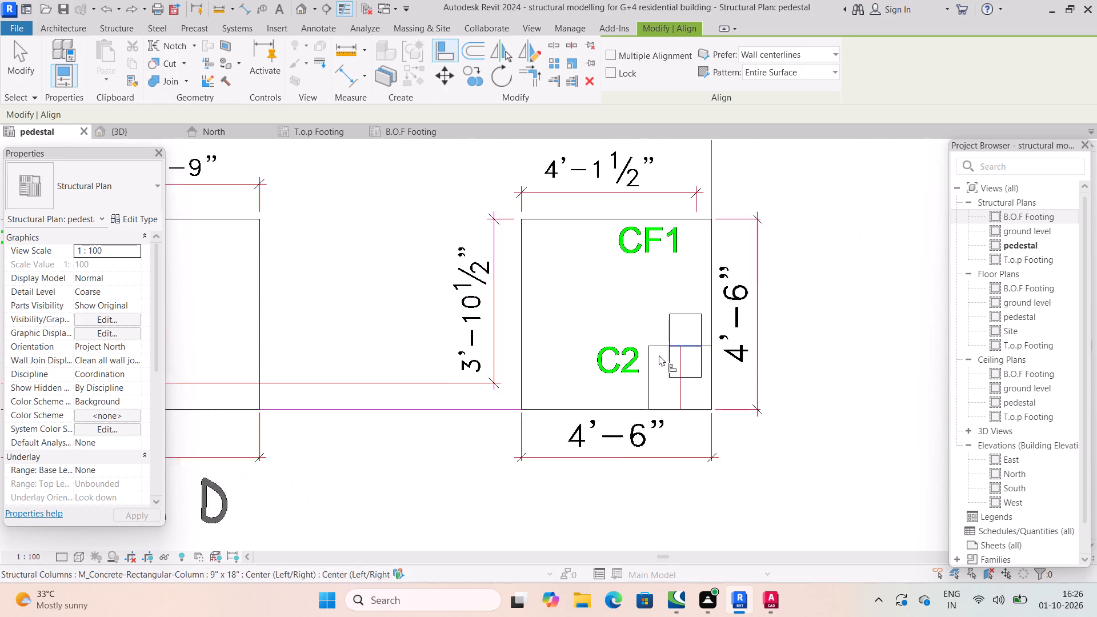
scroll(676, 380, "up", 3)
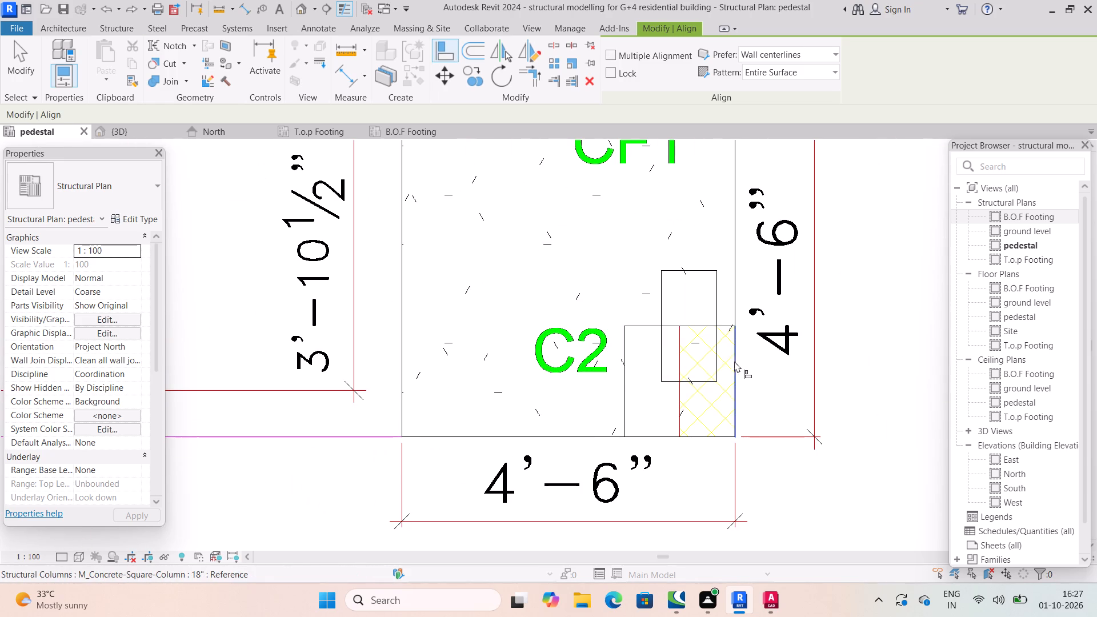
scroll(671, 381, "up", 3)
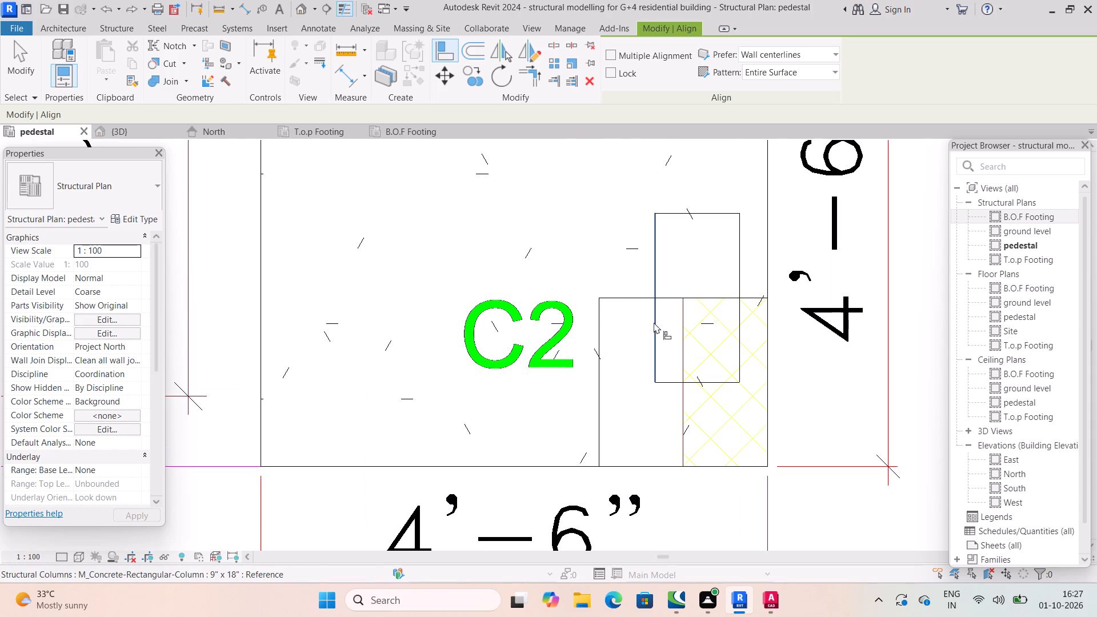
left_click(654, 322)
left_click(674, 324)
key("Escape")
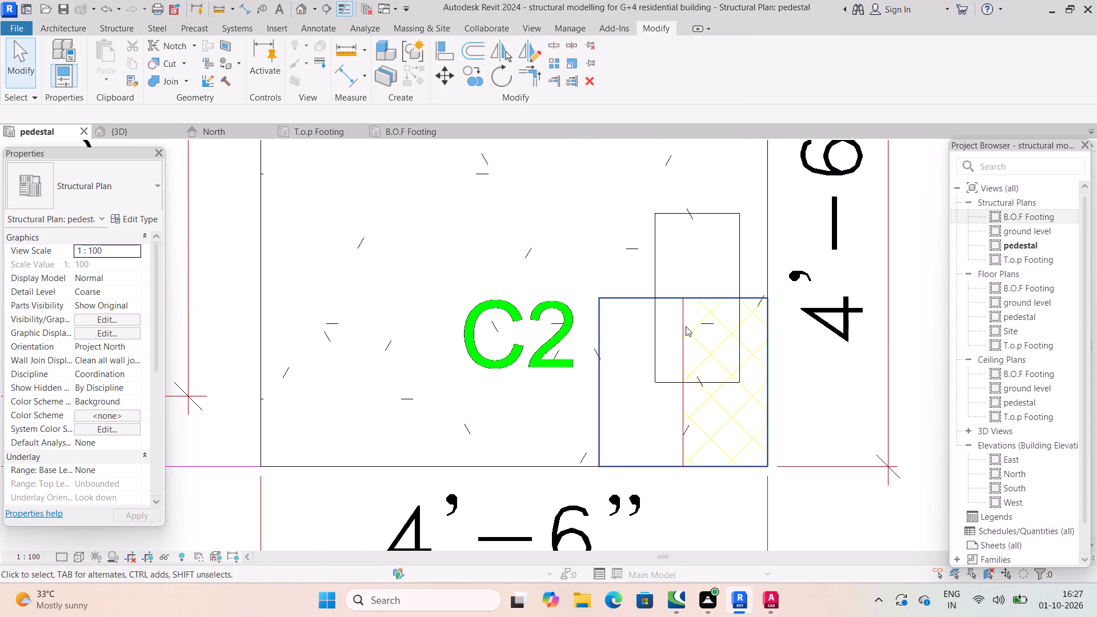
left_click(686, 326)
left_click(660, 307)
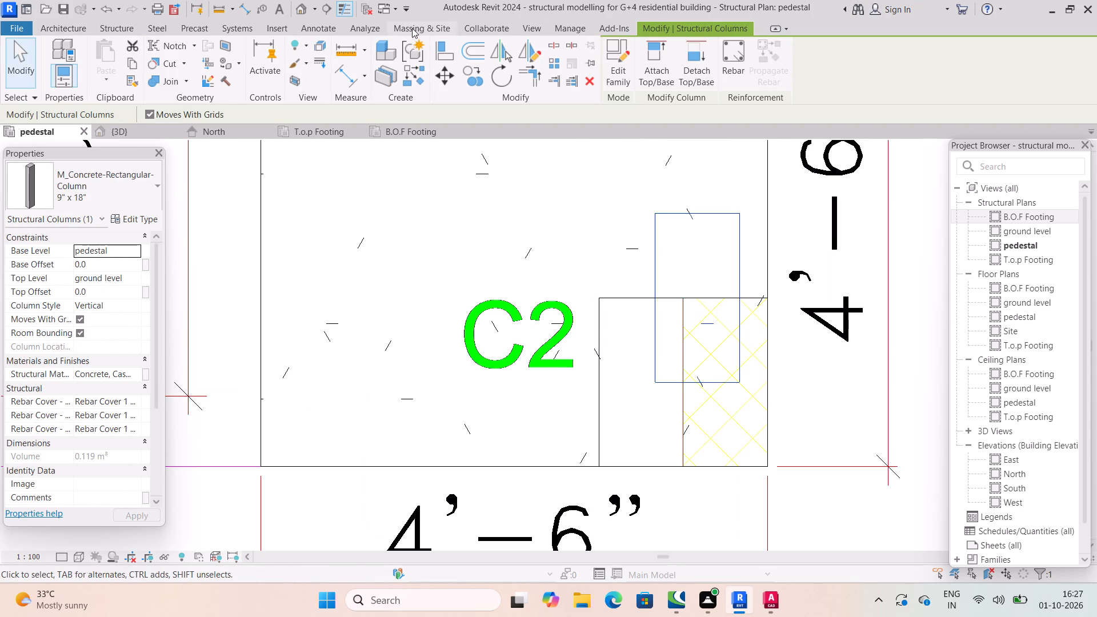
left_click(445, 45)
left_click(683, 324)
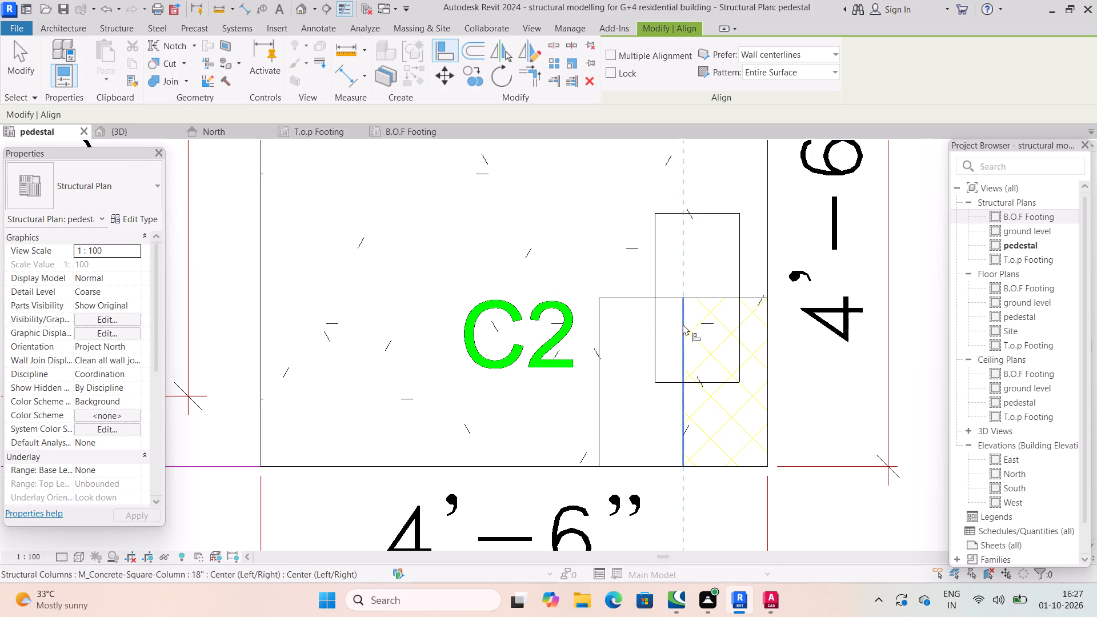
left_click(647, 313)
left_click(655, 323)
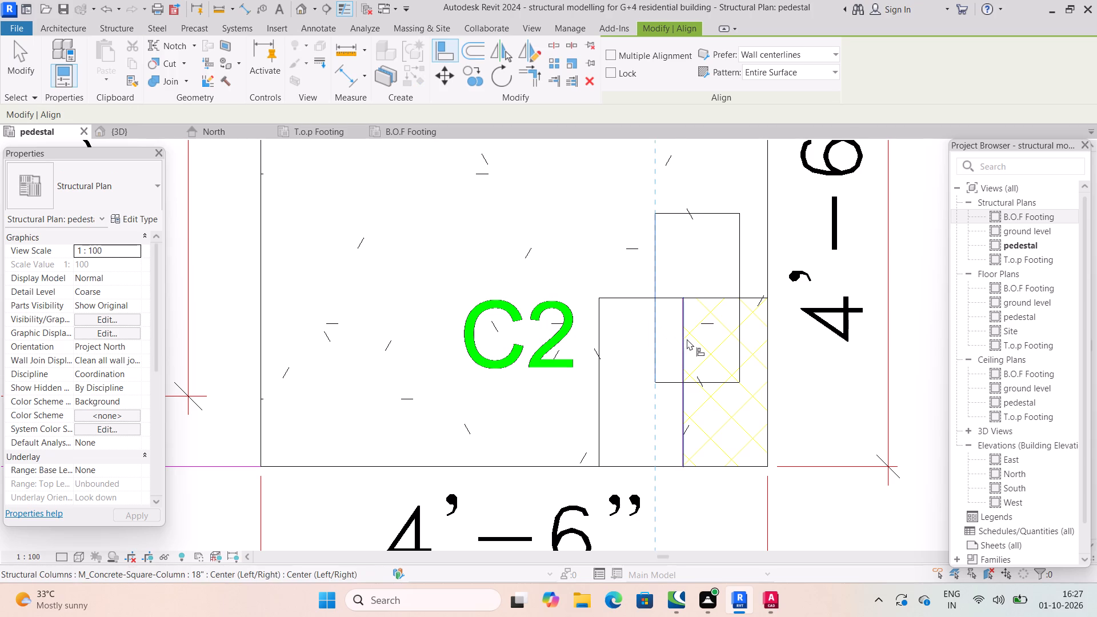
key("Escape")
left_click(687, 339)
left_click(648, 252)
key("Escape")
Align the left edge of the 9" x 18" column on this CF1 footing with the hatched C2 outline's left edge.
left_click(654, 257)
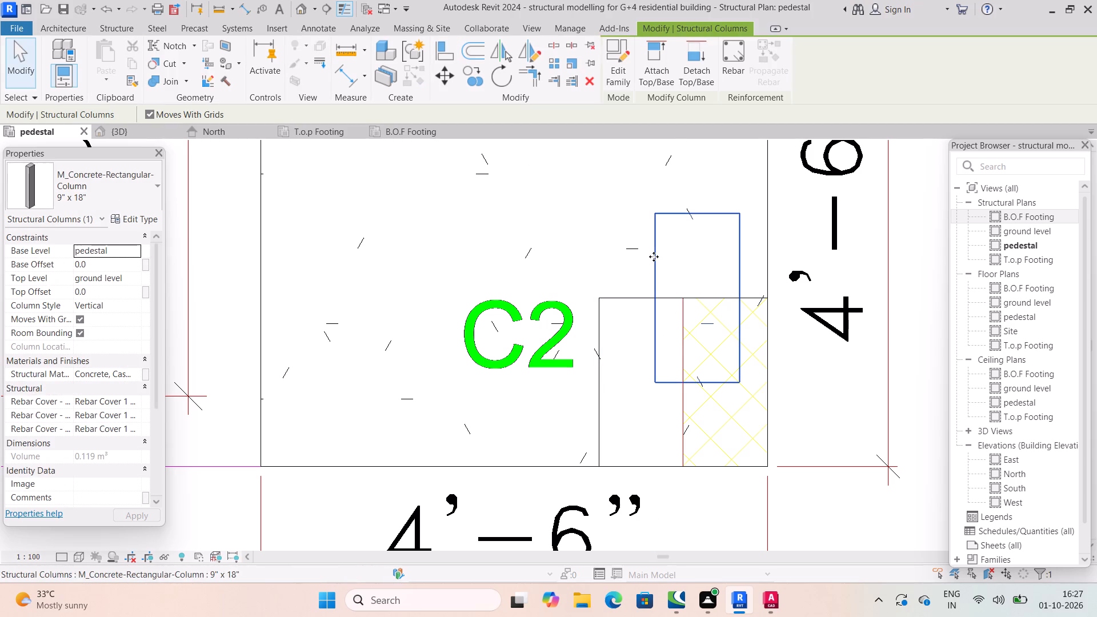
left_click(437, 45)
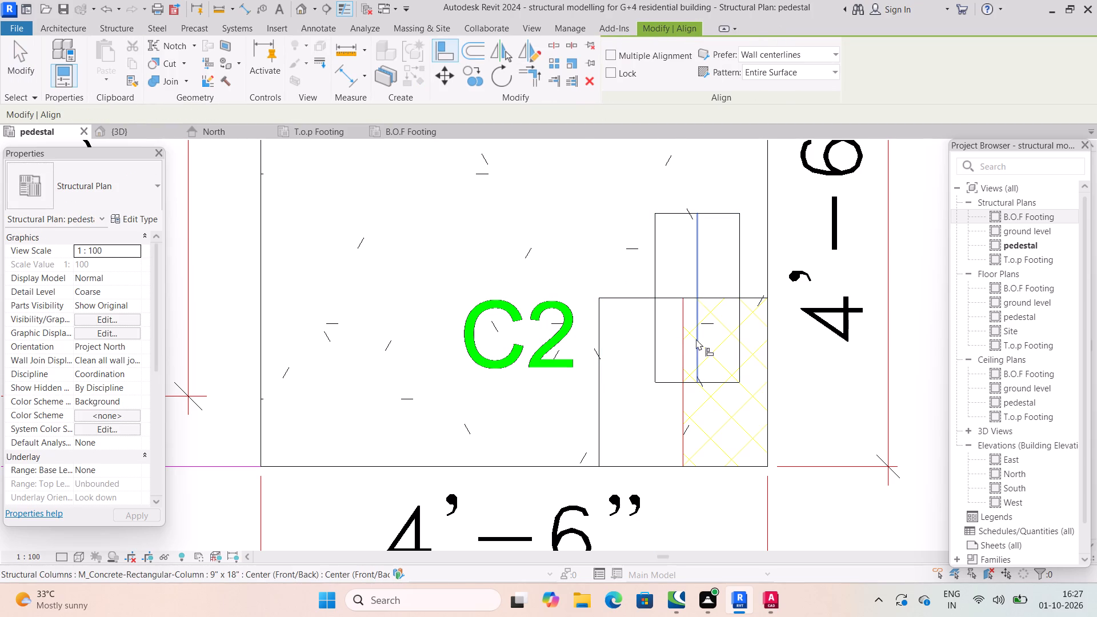
left_click(688, 339)
left_click(650, 326)
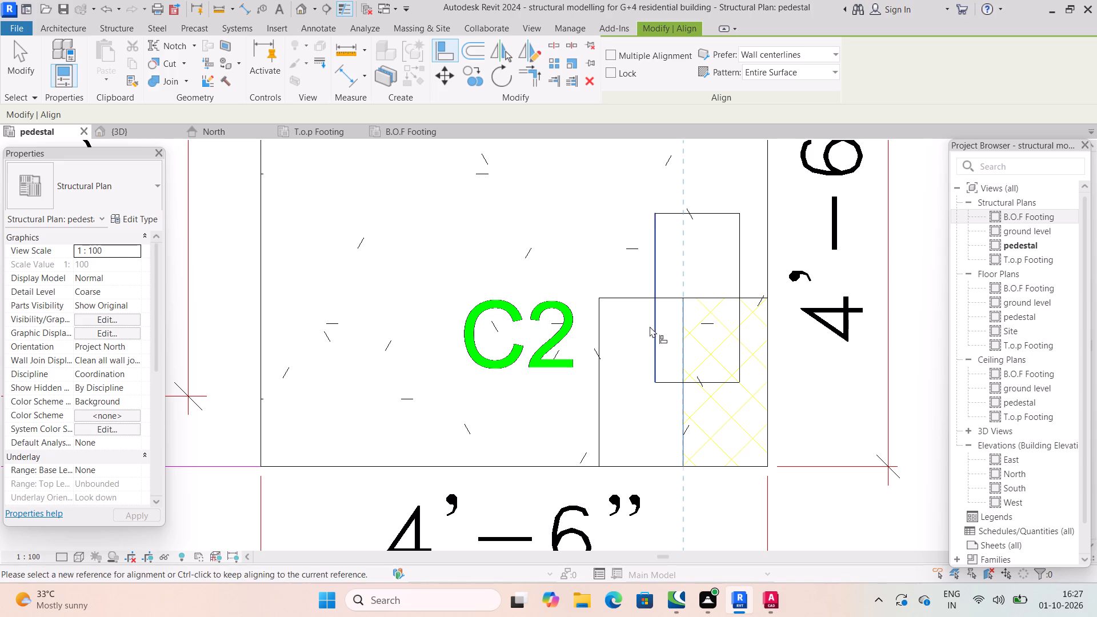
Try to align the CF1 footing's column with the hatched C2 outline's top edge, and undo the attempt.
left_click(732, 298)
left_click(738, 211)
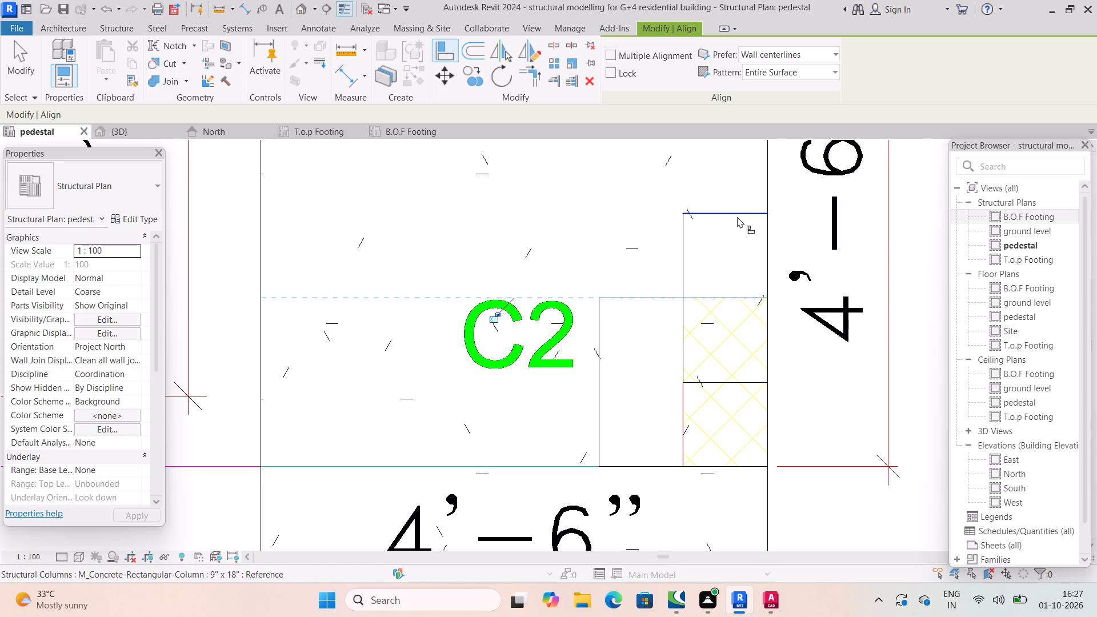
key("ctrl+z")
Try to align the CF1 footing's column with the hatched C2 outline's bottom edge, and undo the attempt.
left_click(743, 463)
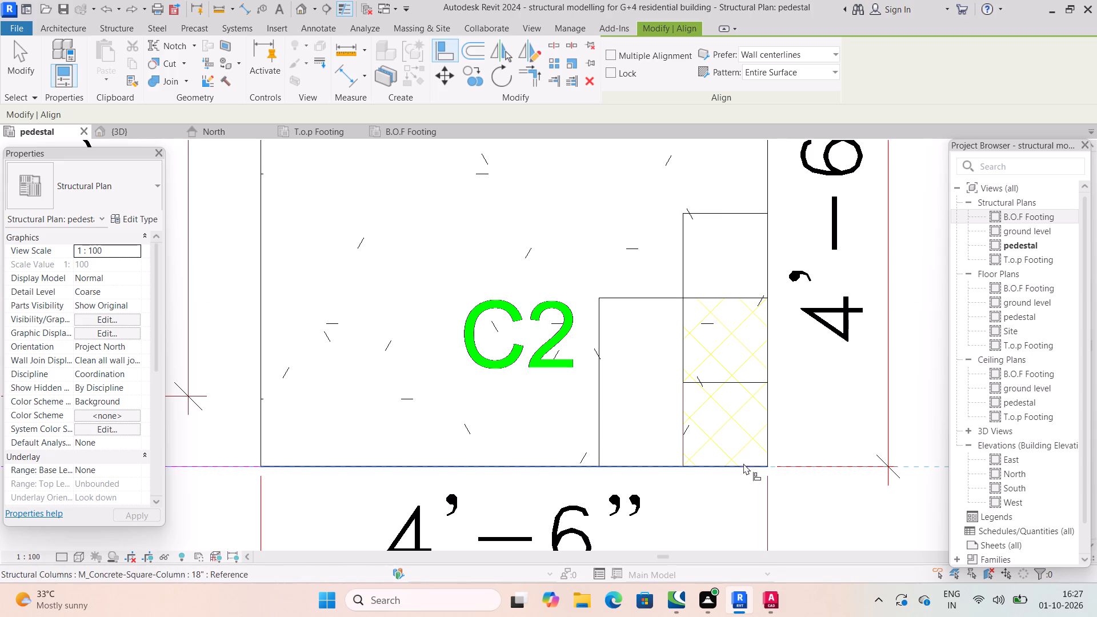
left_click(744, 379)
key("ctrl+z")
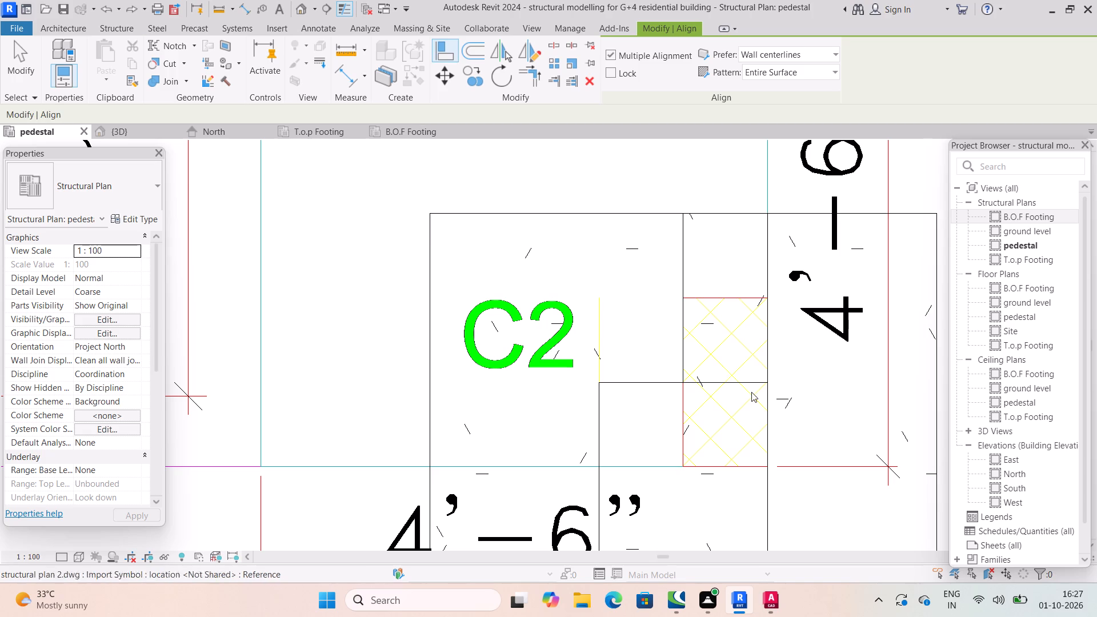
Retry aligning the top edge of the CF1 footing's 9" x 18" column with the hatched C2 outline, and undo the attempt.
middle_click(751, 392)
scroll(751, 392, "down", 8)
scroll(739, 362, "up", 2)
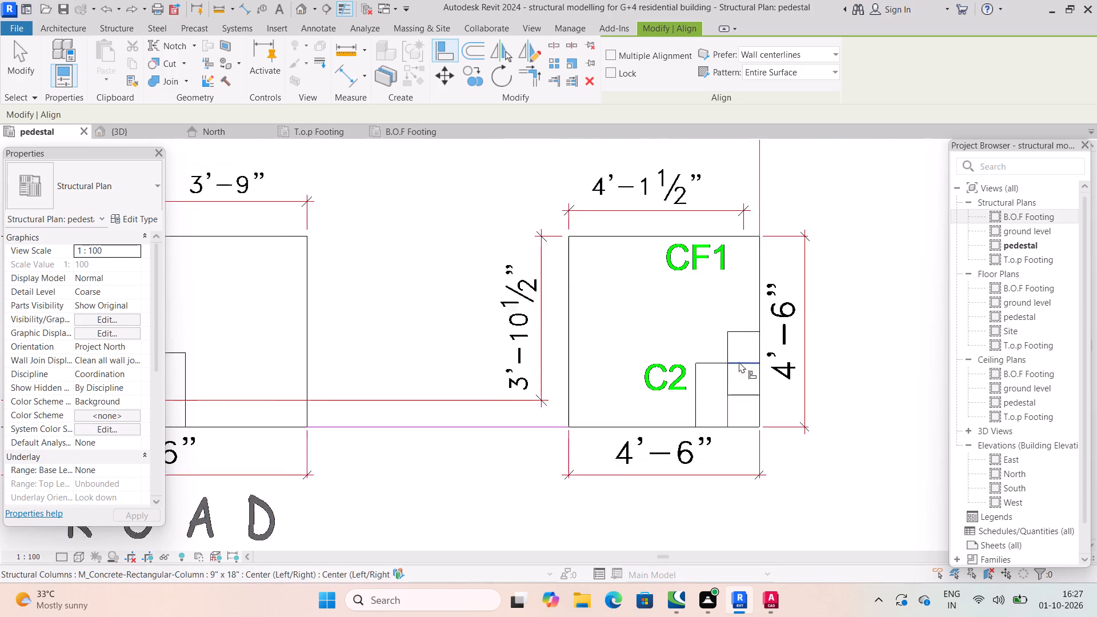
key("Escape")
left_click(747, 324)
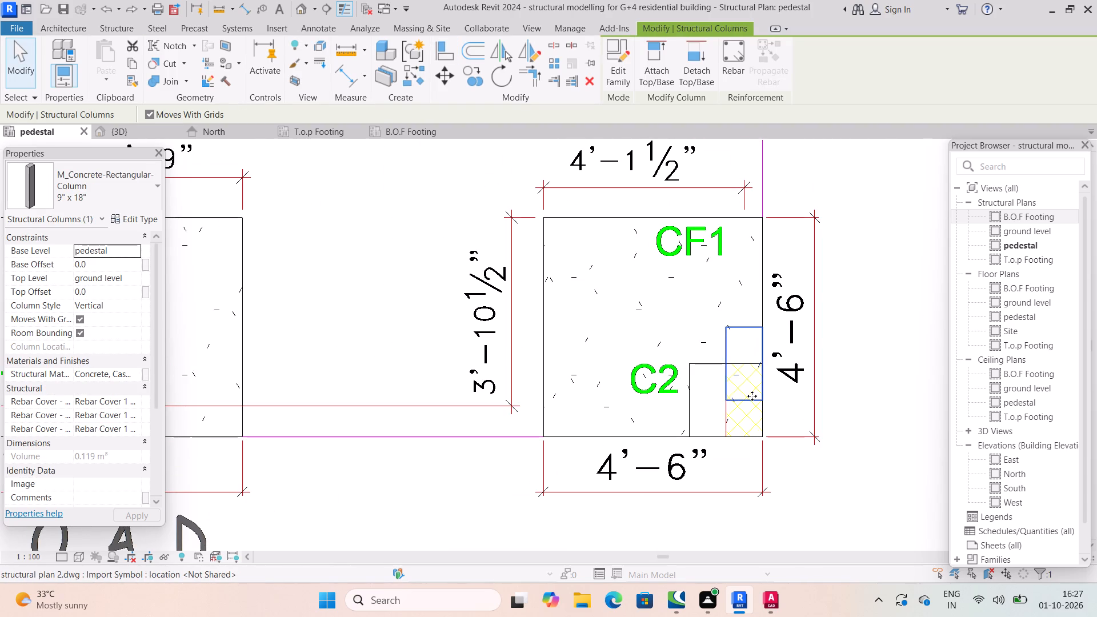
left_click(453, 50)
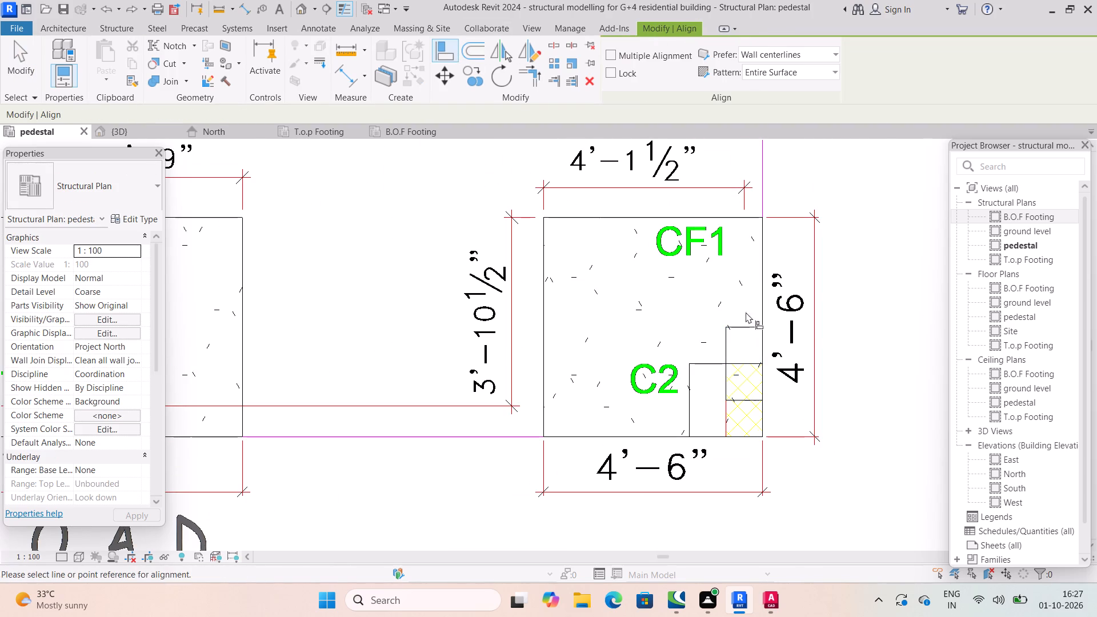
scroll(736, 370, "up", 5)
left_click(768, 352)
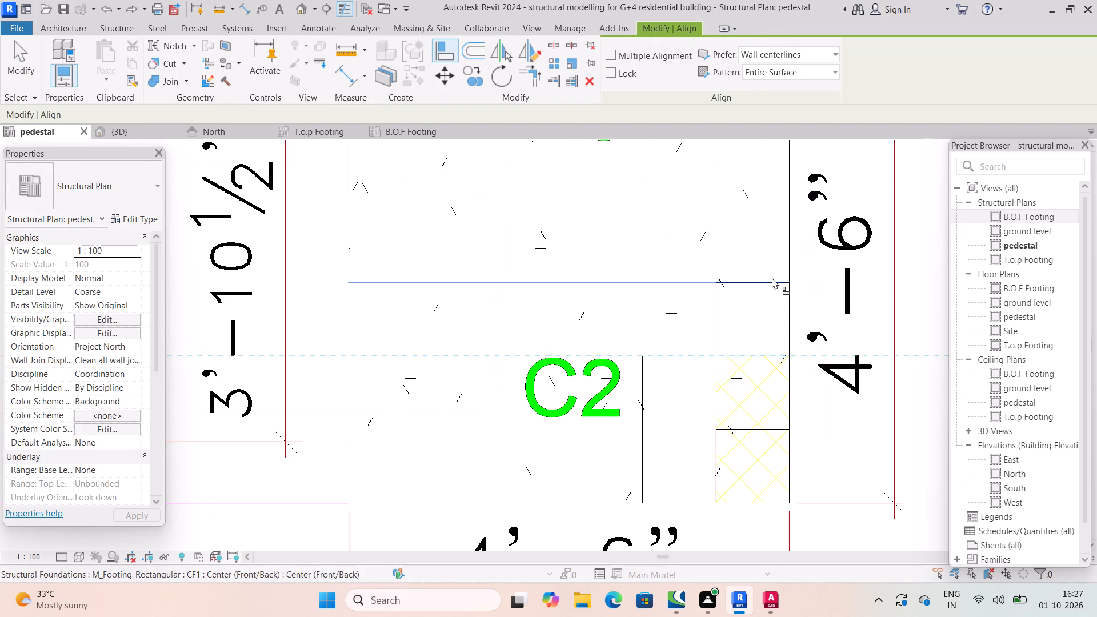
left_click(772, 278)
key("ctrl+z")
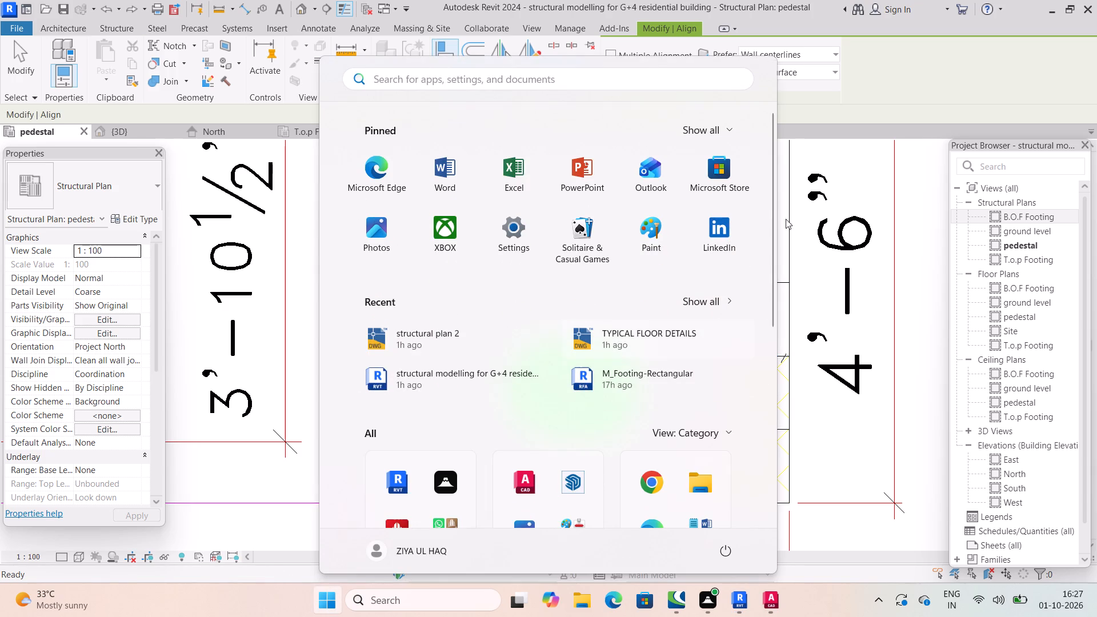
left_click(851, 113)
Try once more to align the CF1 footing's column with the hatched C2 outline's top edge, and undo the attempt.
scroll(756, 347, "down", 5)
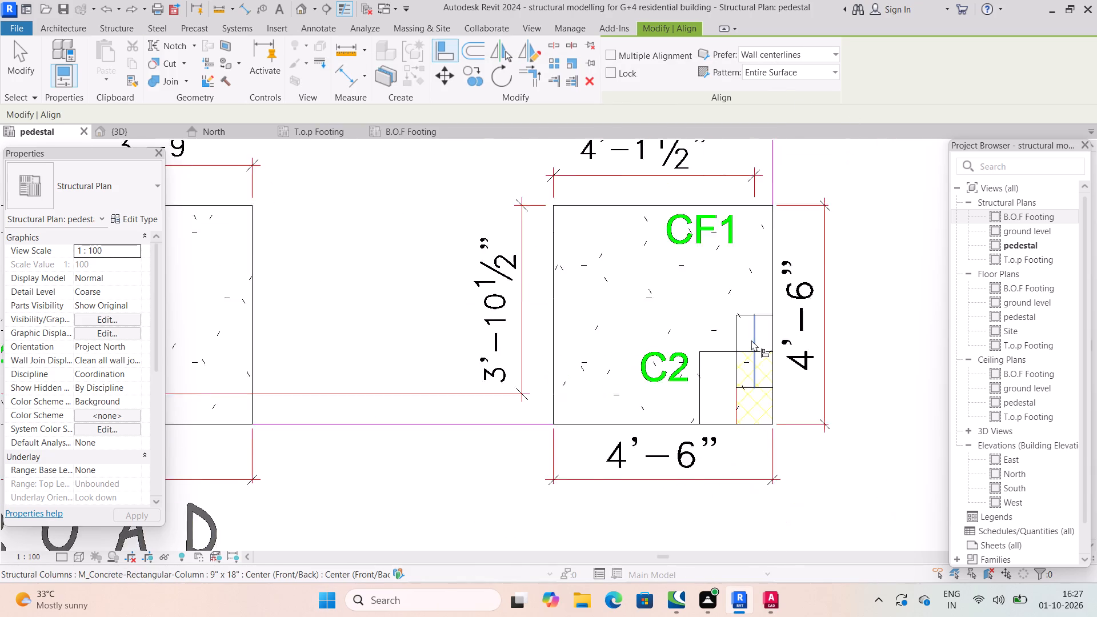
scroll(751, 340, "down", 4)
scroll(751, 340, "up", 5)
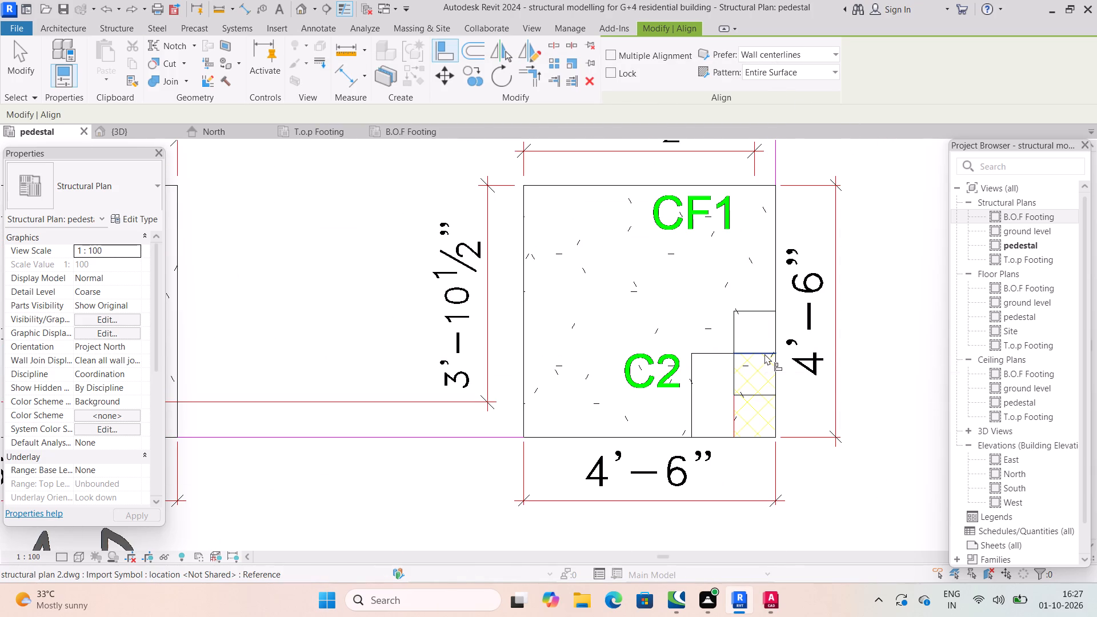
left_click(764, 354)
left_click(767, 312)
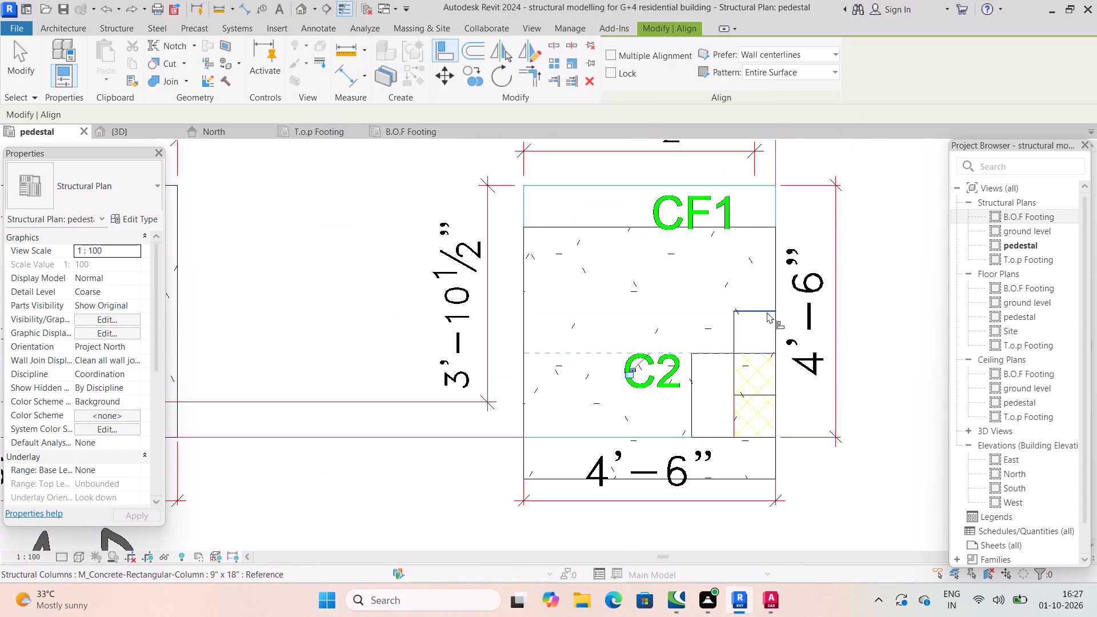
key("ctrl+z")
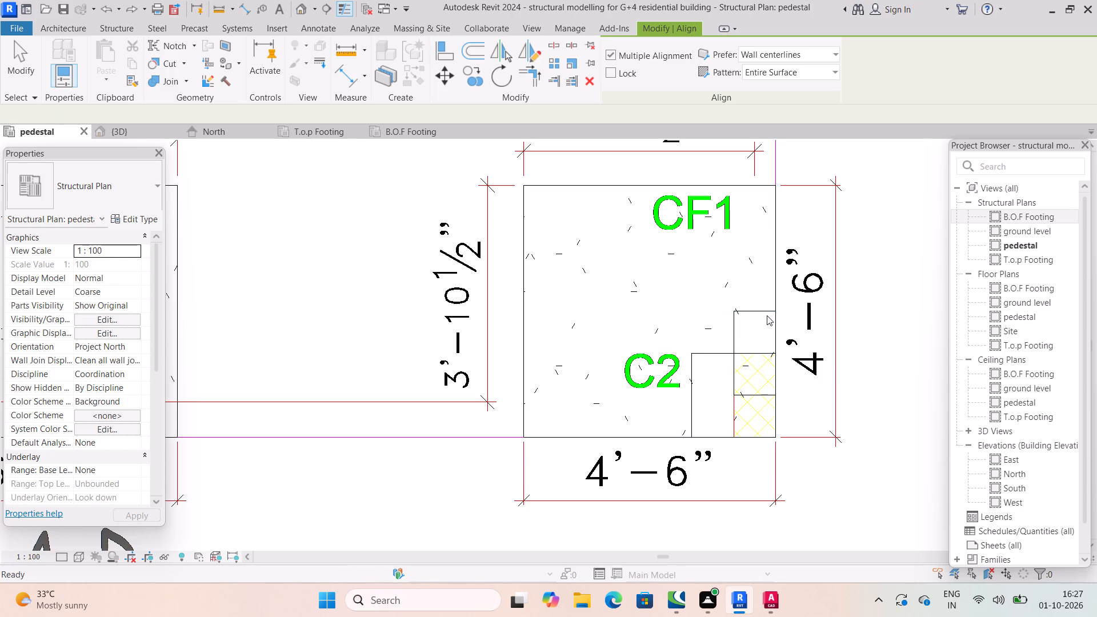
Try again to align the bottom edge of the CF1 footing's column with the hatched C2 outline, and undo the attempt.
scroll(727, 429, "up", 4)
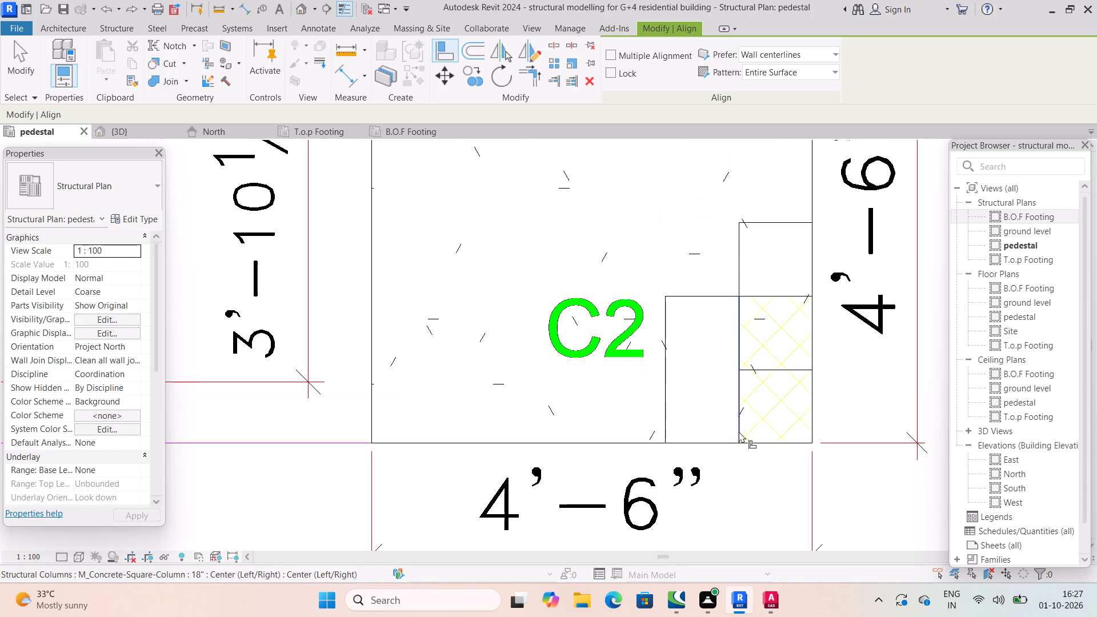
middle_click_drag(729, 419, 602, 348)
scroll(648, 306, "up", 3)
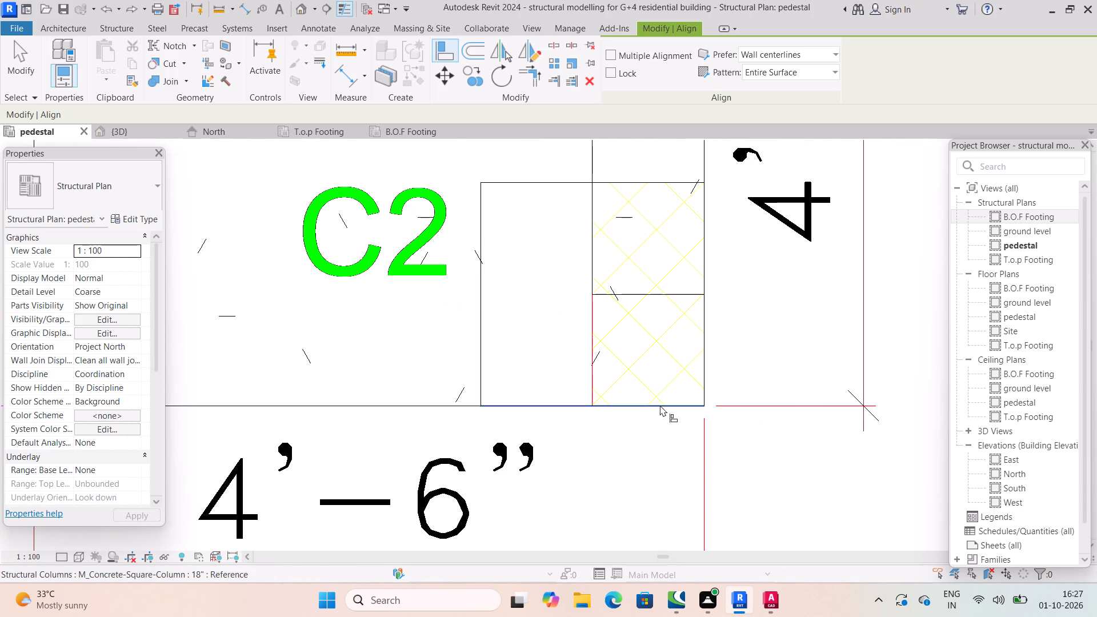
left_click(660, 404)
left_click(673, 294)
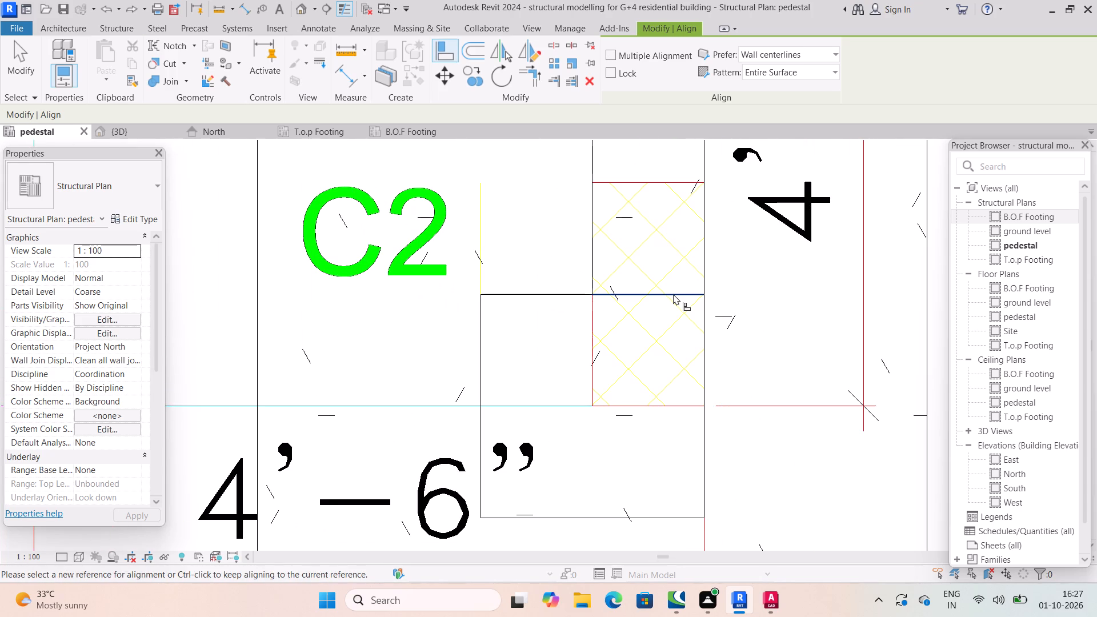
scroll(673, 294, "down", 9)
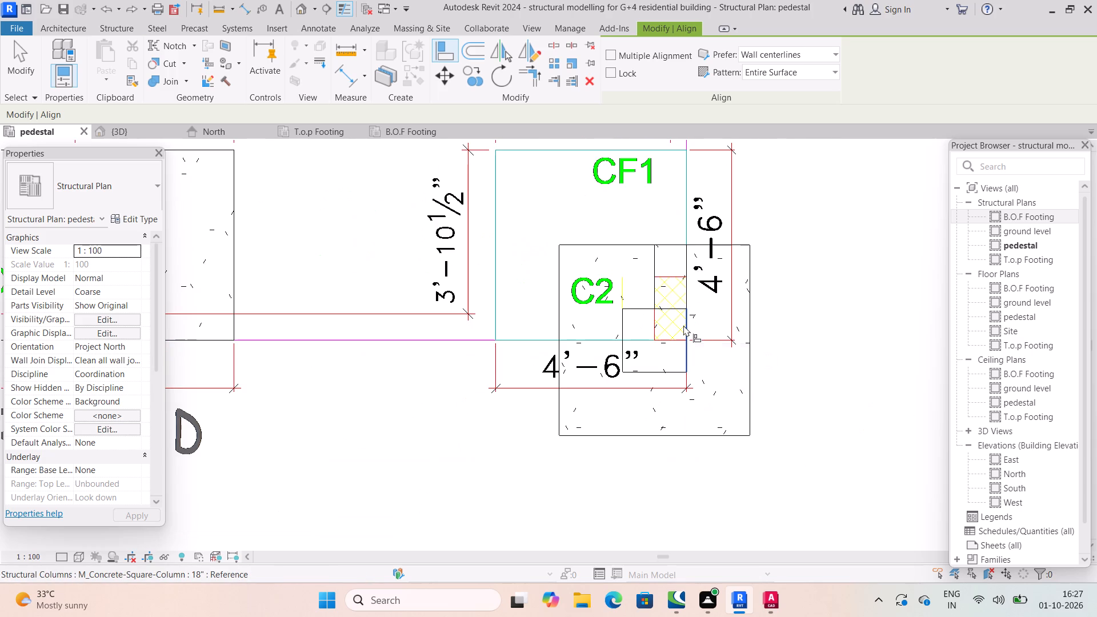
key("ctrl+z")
Nudge the 9" x 18" column on the CF1 footing down in small increments until its bottom edge meets the hatched C2 outline's bottom edge.
scroll(683, 325, "down", 8)
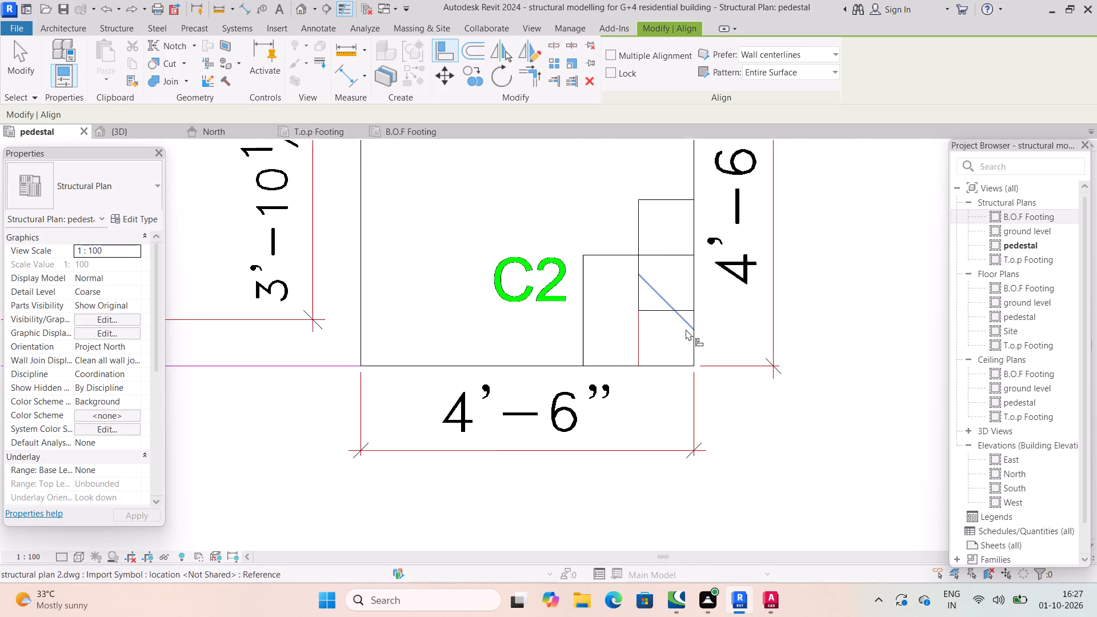
scroll(686, 329, "down", 5)
scroll(683, 291, "up", 2)
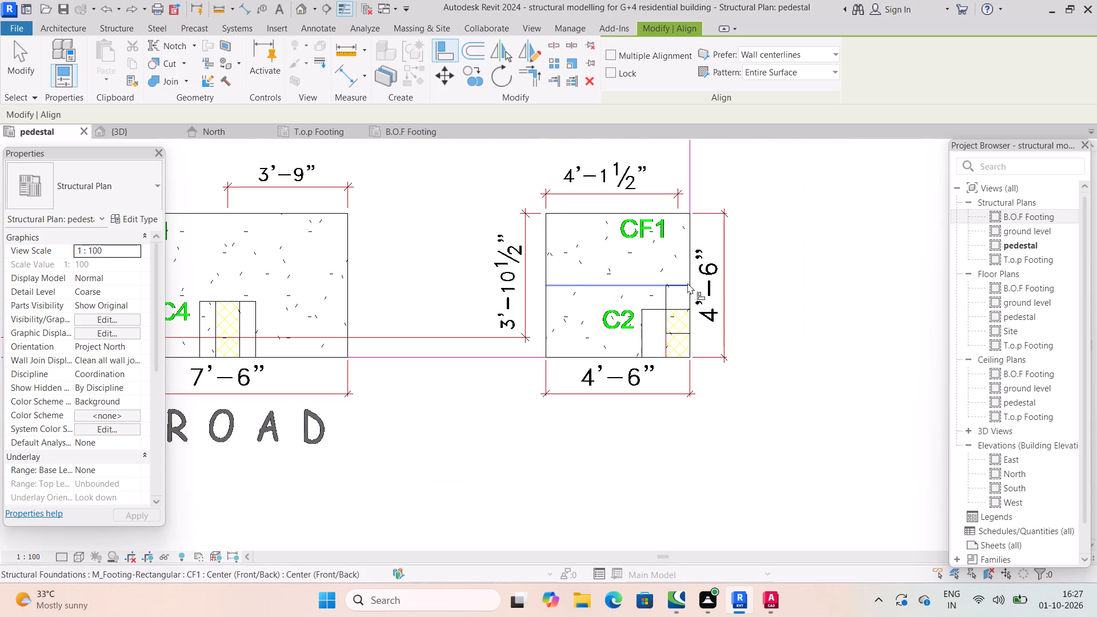
key("Escape")
key("grave")
left_click(679, 287)
key("Down")
key("Down")
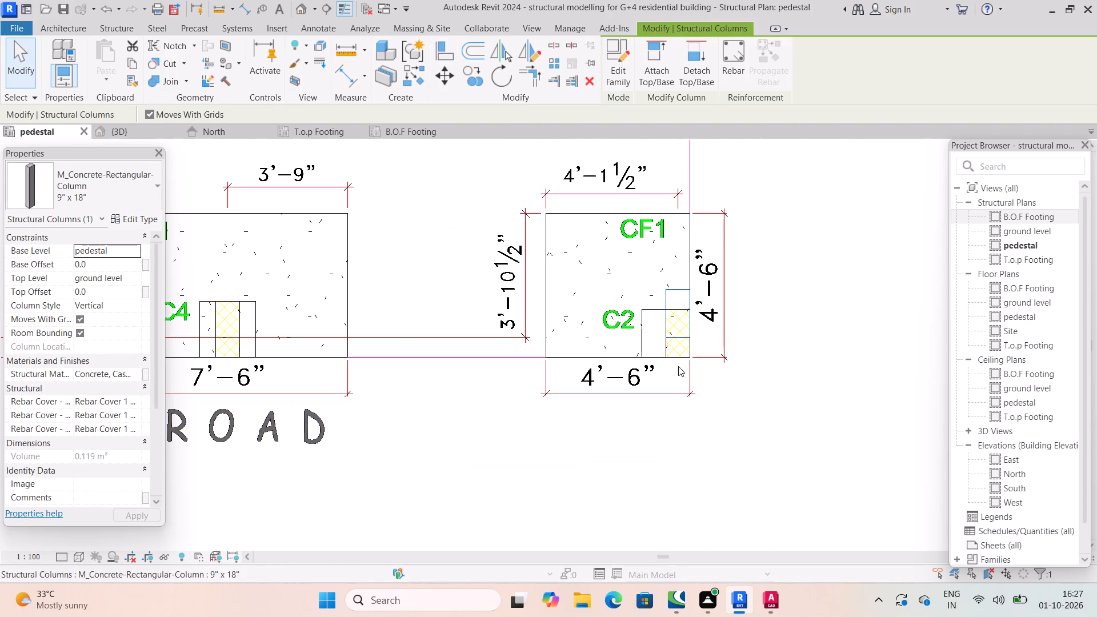
key("Down")
scroll(675, 362, "up", 7)
key("Down")
key("Down")
key("Down")
key("Down")
key("Down")
key("Down")
scroll(712, 346, "up", 3)
key("Down")
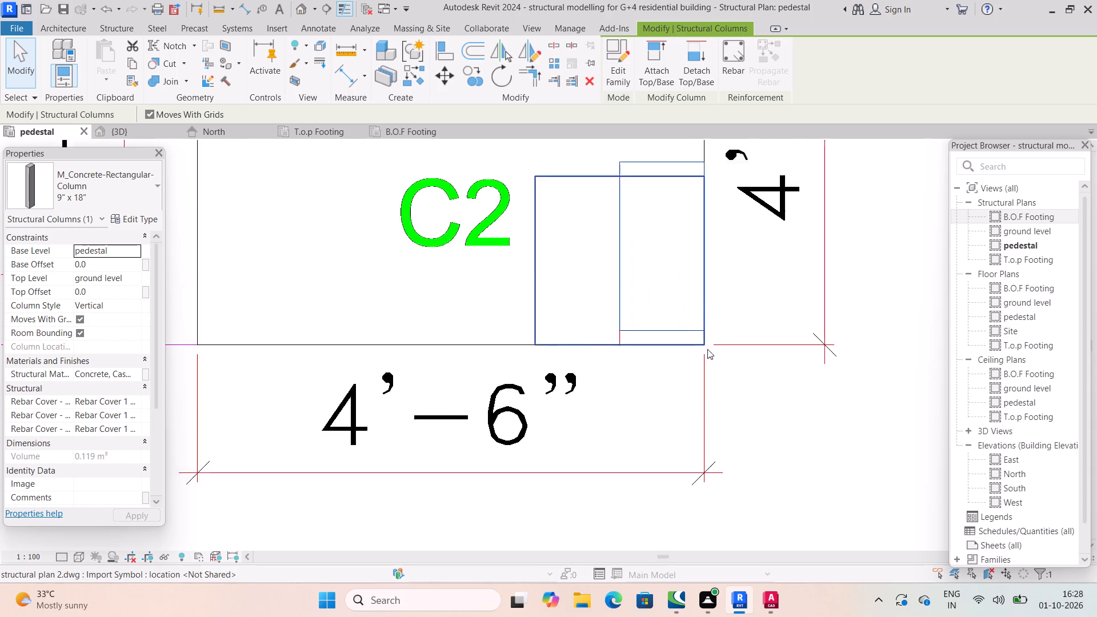
scroll(707, 349, "up", 3)
key("Down")
key("Down")
key("Down")
scroll(688, 341, "up", 4)
key("Down")
key("Down")
key("Down")
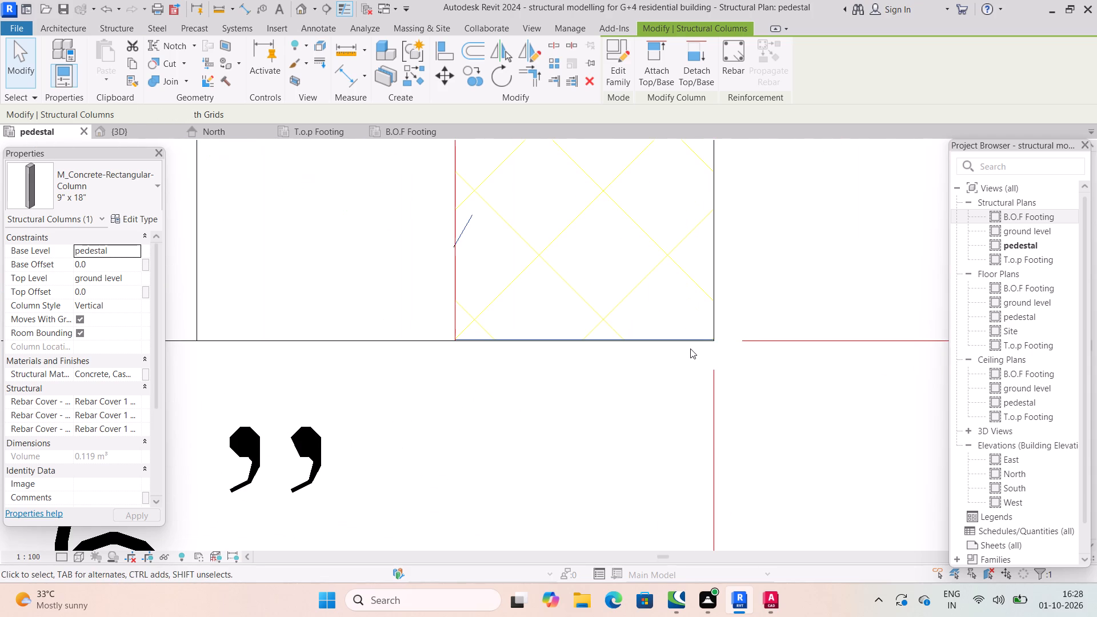
Align the bottom edge of the CF1 footing's 9" x 18" column with the C2 outline's bottom edge.
scroll(691, 348, "up", 8)
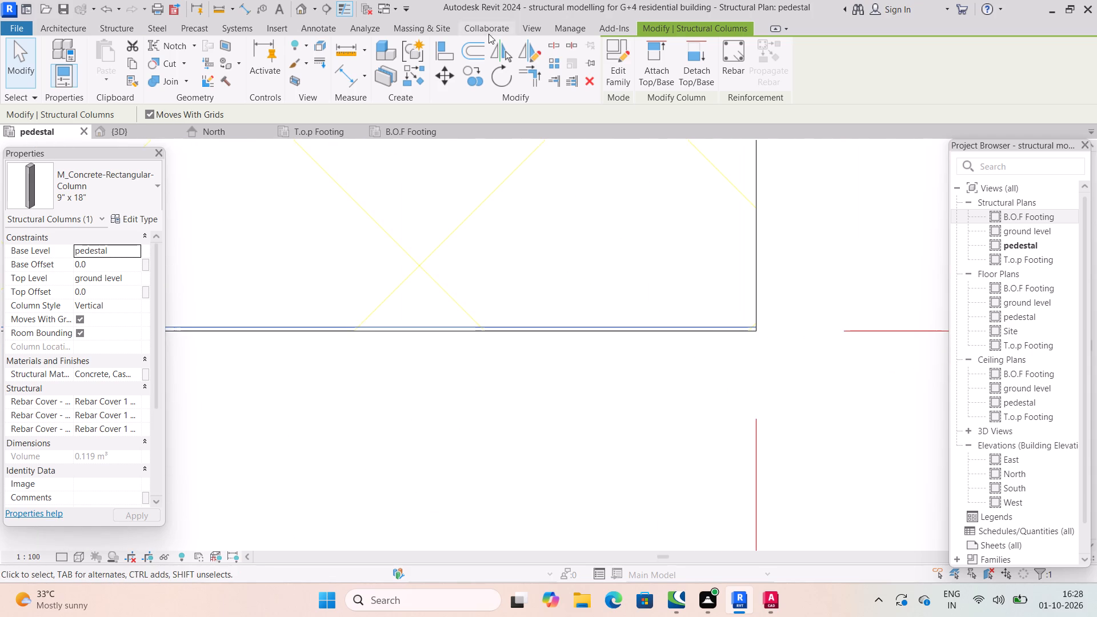
left_click(438, 54)
scroll(697, 340, "up", 3)
left_click(712, 328)
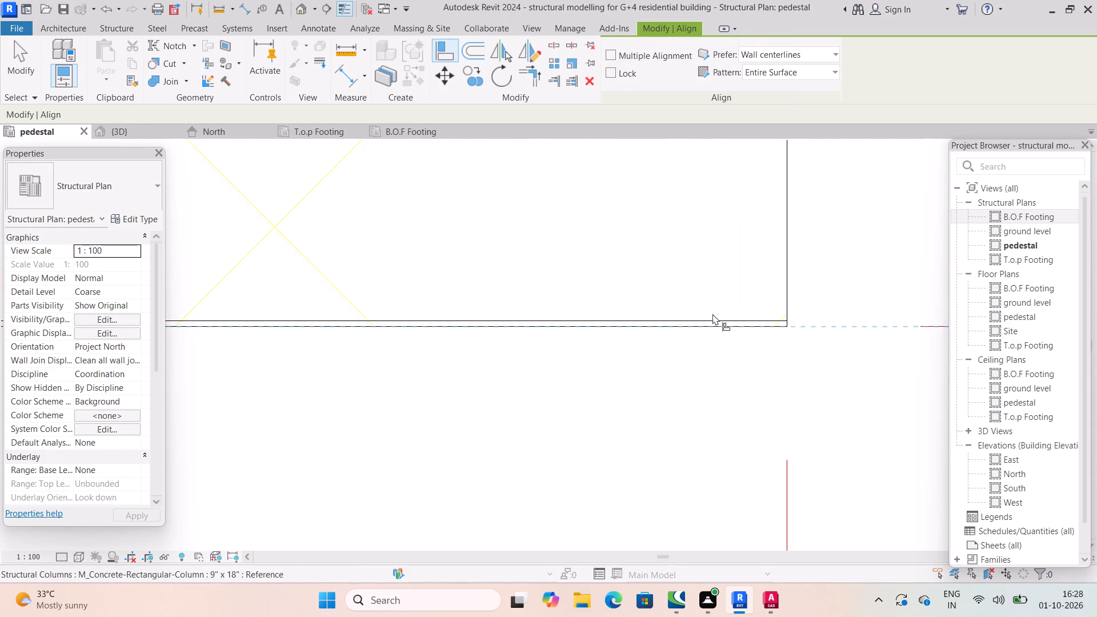
left_click(715, 315)
Look over the footings along grids 1 and 2 for columns that are off their layout outlines.
scroll(722, 342, "down", 20)
scroll(722, 342, "down", 1)
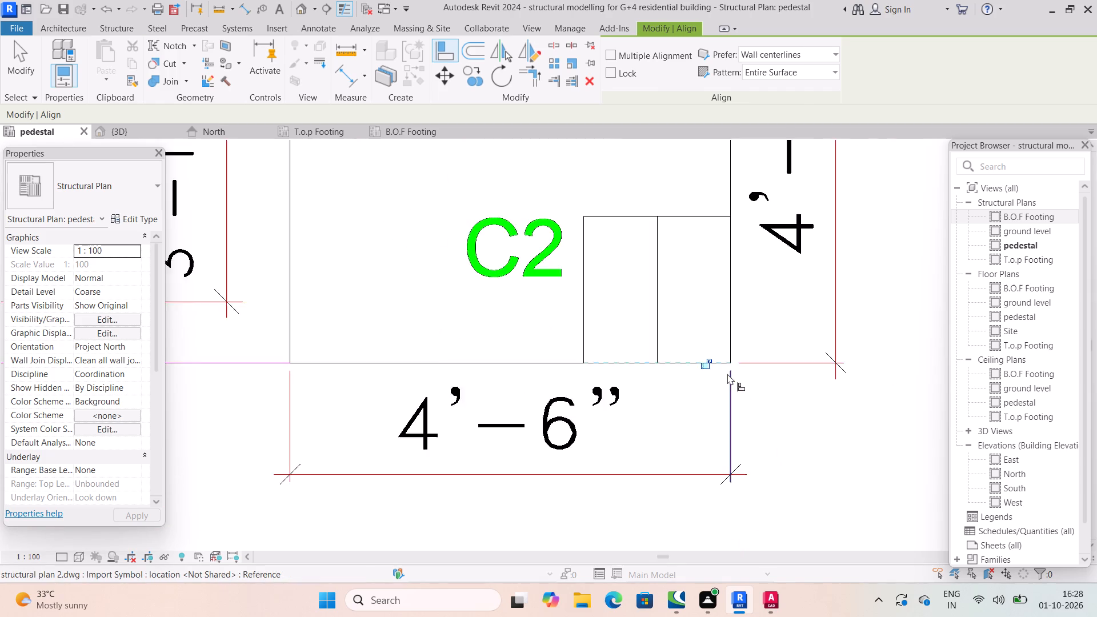
scroll(727, 374, "down", 9)
middle_click_drag(415, 366, 626, 353)
scroll(418, 366, "down", 1)
scroll(416, 297, "down", 5)
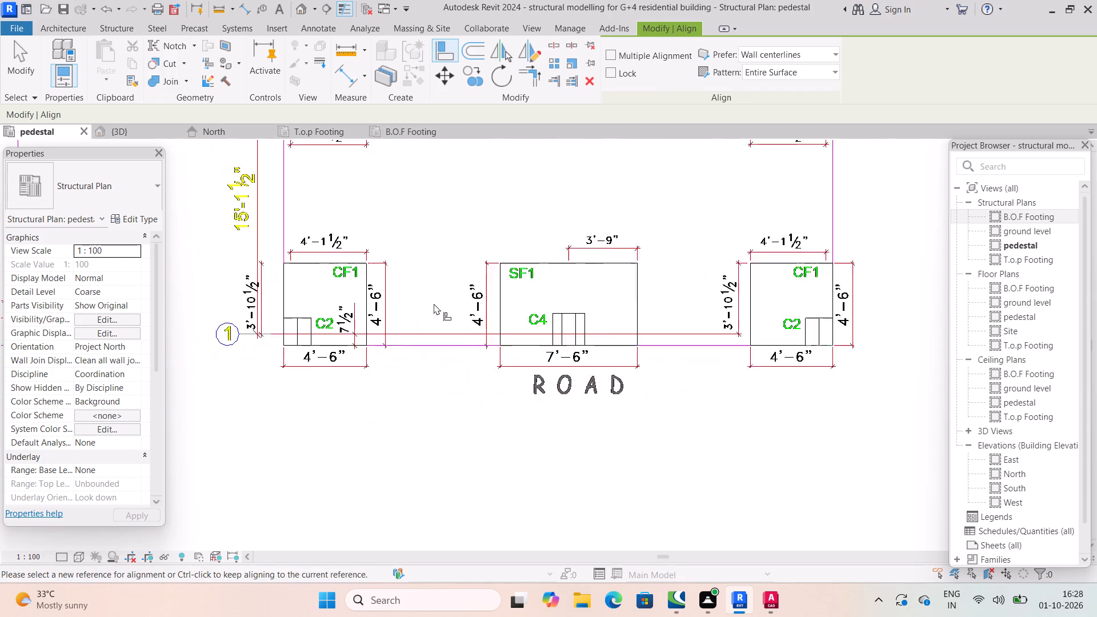
scroll(325, 336, "up", 5)
middle_click_drag(331, 306, 358, 444)
middle_click_drag(687, 195, 536, 322)
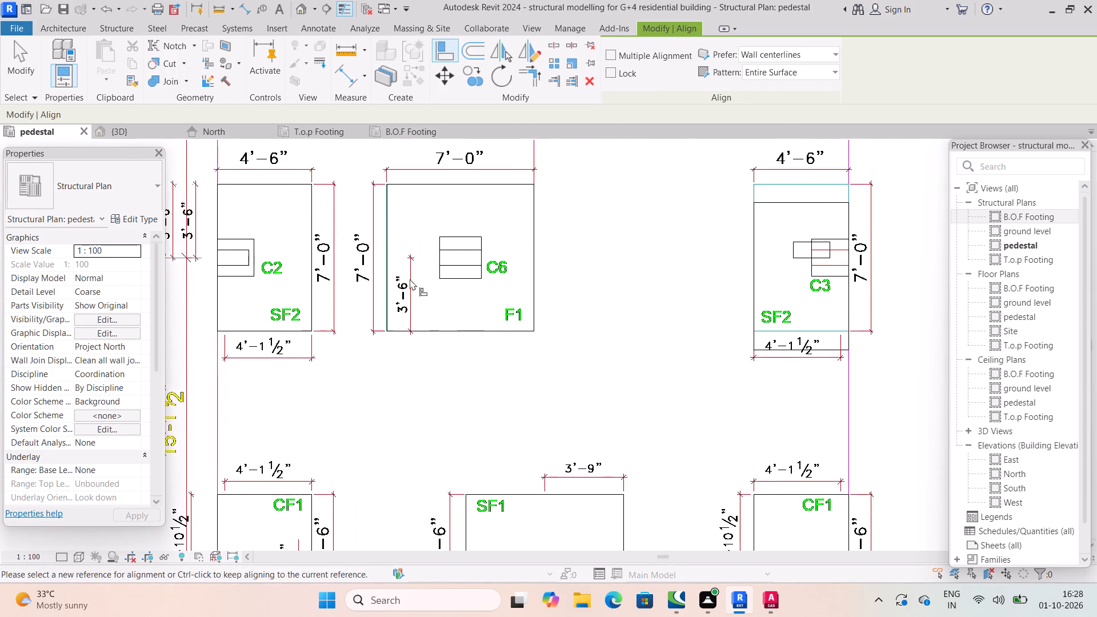
scroll(293, 257, "up", 2)
middle_click_drag(251, 266, 311, 285)
scroll(396, 287, "down", 1)
middle_click_drag(827, 289, 447, 231)
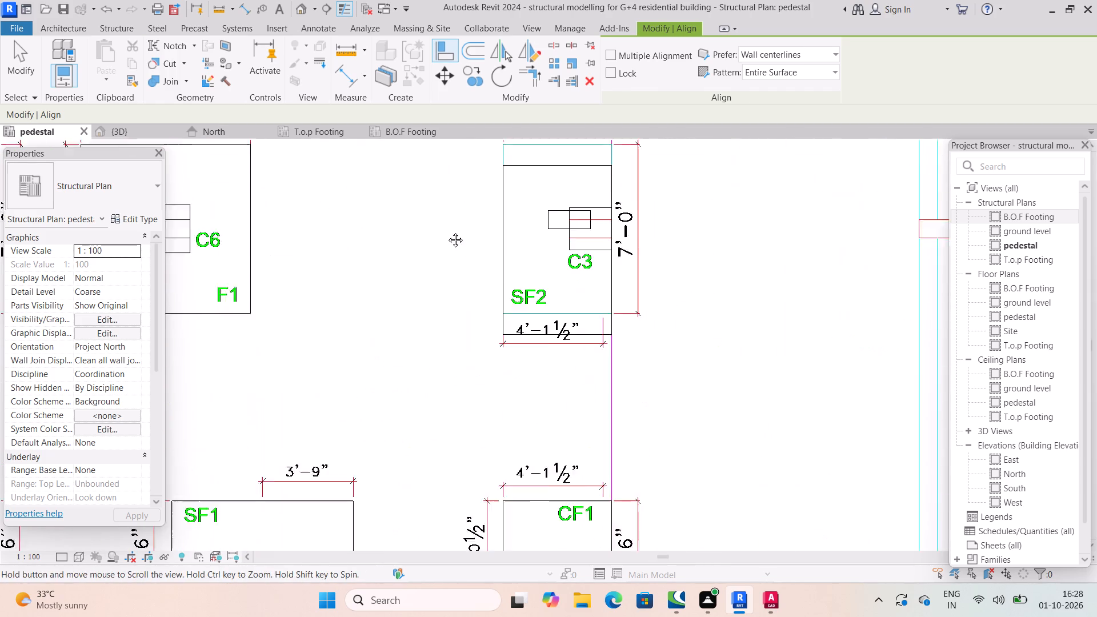
middle_click_drag(447, 231, 446, 231)
scroll(446, 231, "down", 1)
scroll(575, 226, "up", 3)
middle_click_drag(908, 269, 597, 215)
scroll(870, 254, "down", 4)
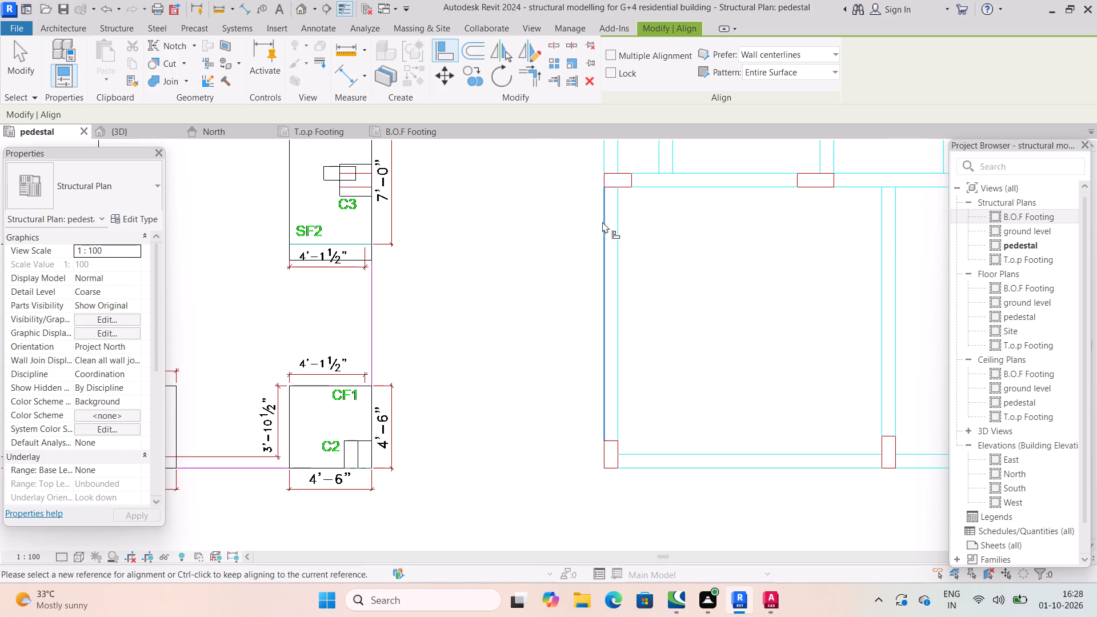
middle_click_drag(470, 237, 738, 314)
scroll(470, 238, "down", 1)
scroll(648, 246, "up", 7)
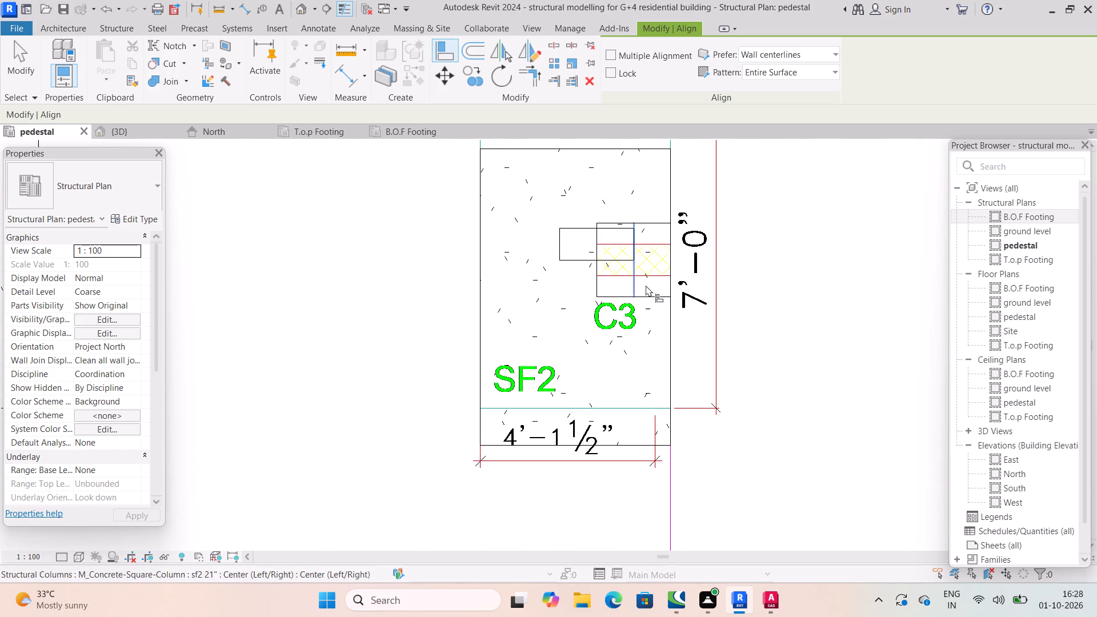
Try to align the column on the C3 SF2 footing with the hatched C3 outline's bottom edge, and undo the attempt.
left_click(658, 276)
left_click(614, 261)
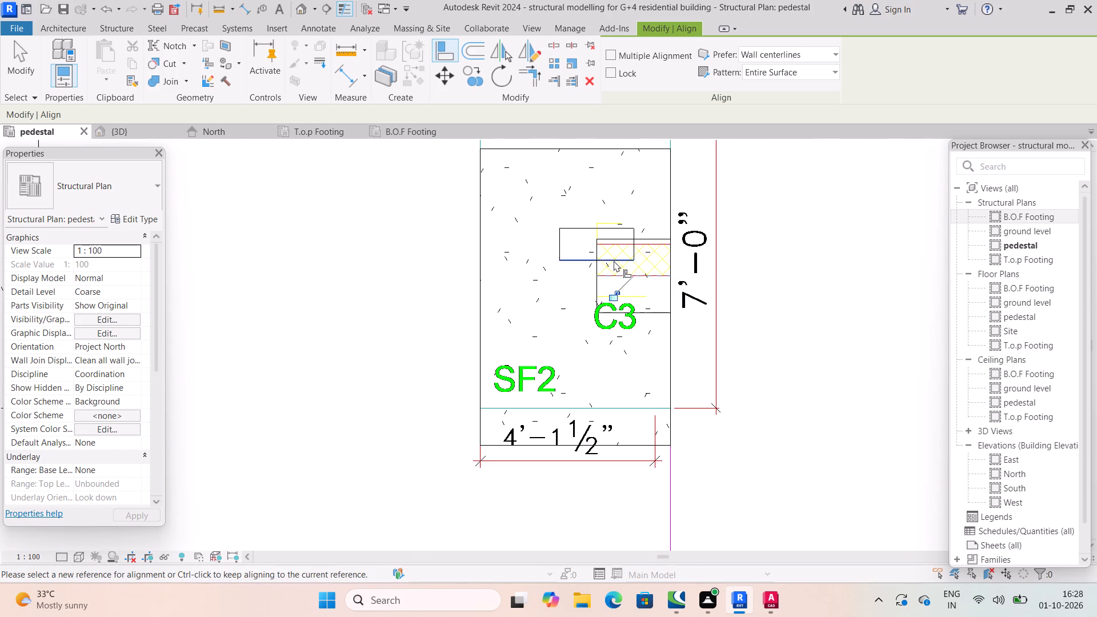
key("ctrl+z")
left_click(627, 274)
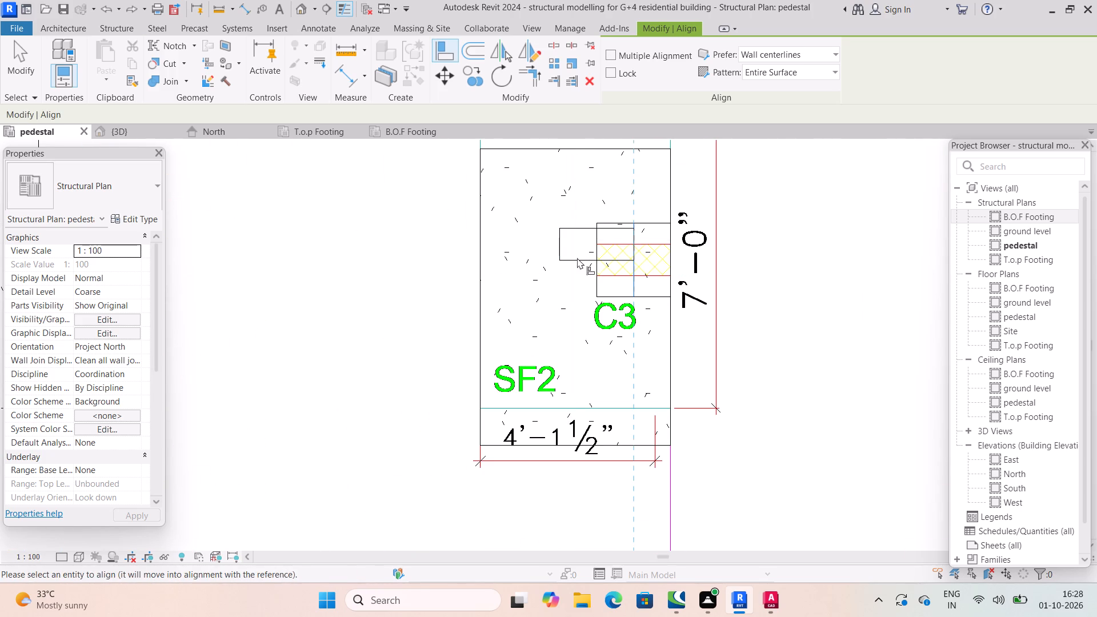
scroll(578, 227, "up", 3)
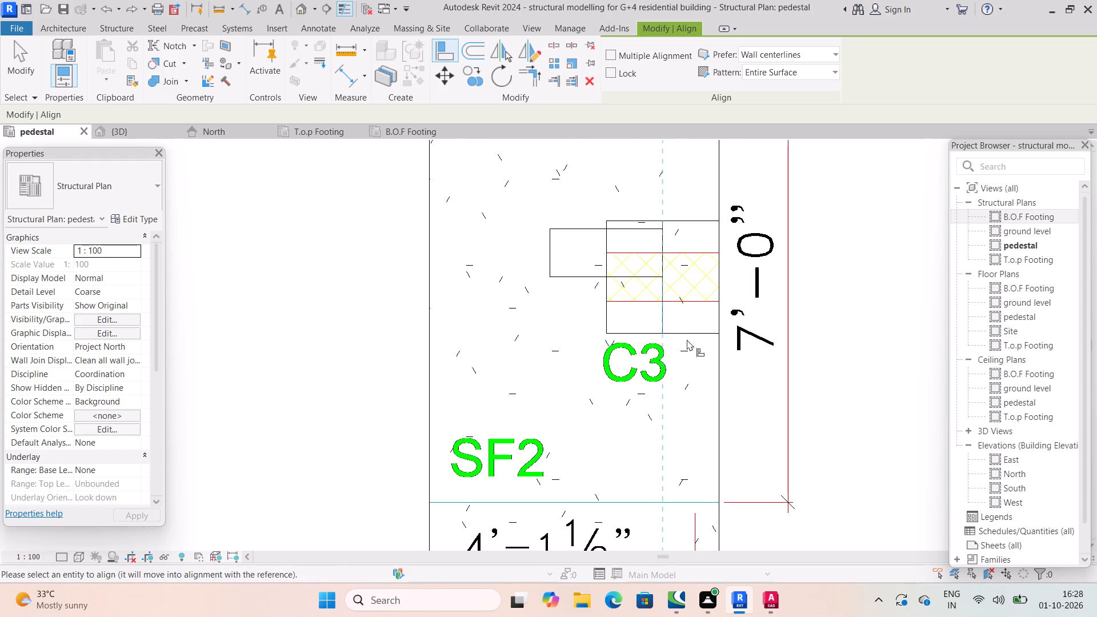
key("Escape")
Nudge the 9" x 21" column on the SF2 footing toward the hatched C3 outline and align its top and left edges with the outline.
left_click(664, 244)
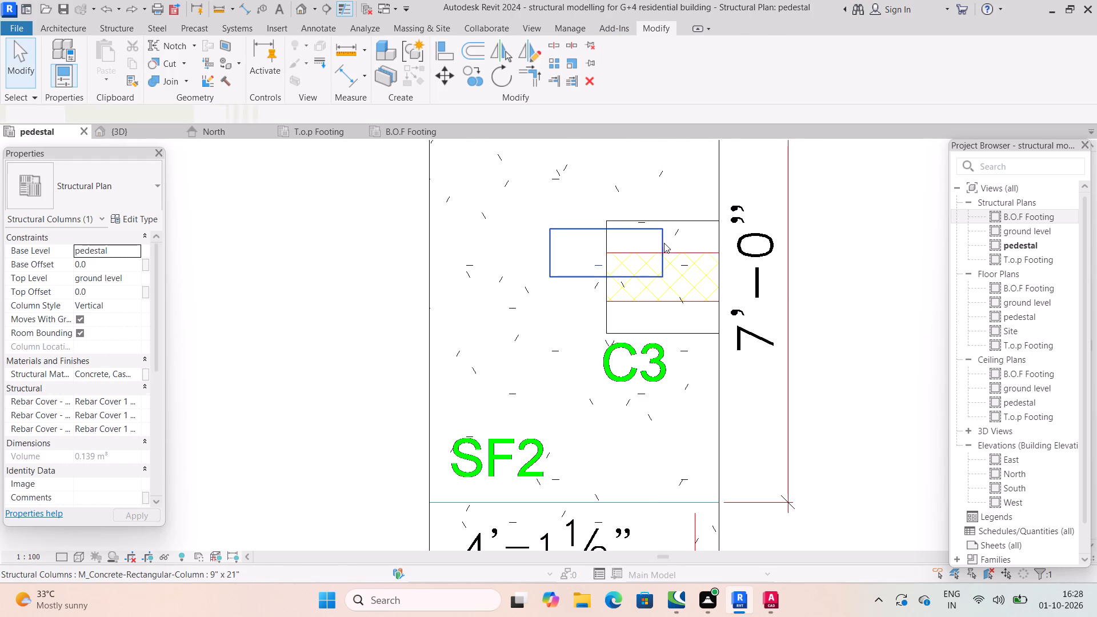
key("Right")
key("Right")
key("Right")
key("Down")
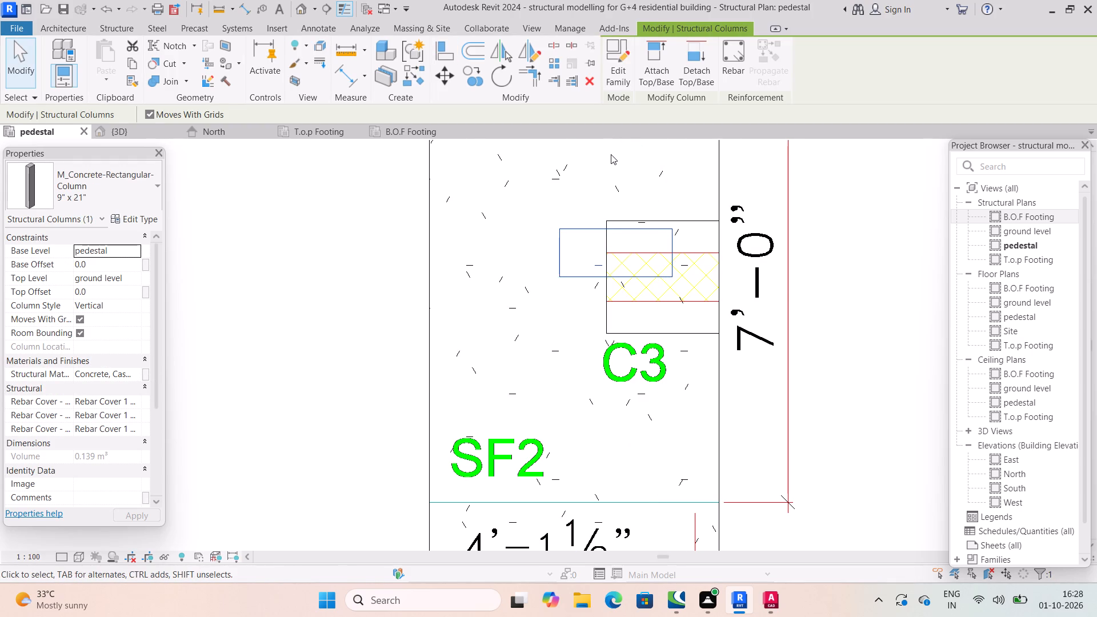
key("Down")
key("Down")
left_click(442, 43)
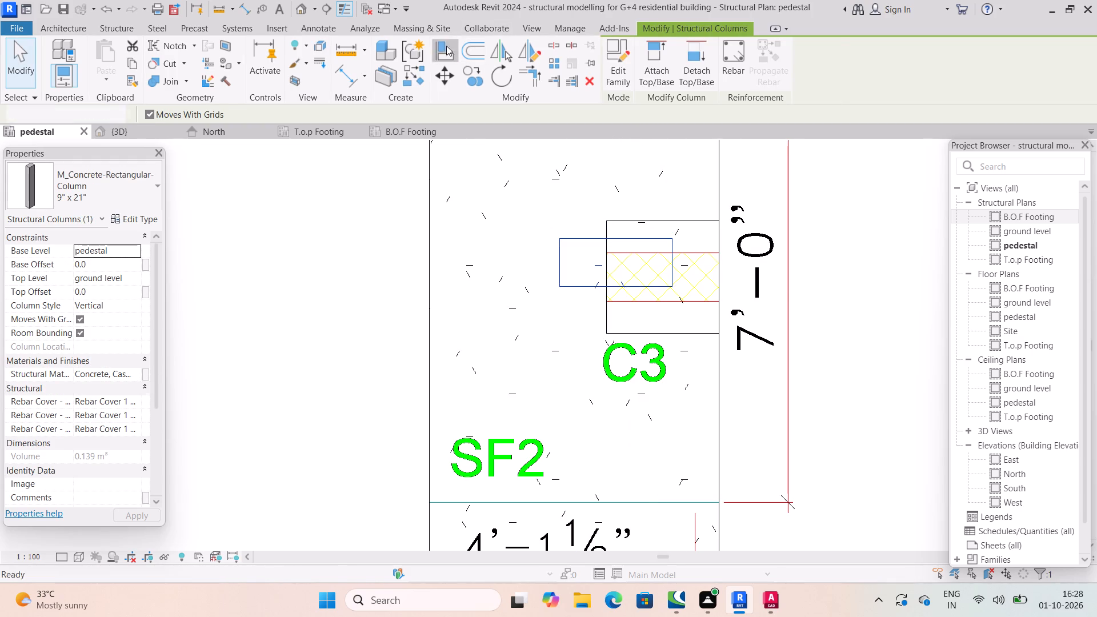
left_click(704, 249)
left_click(650, 237)
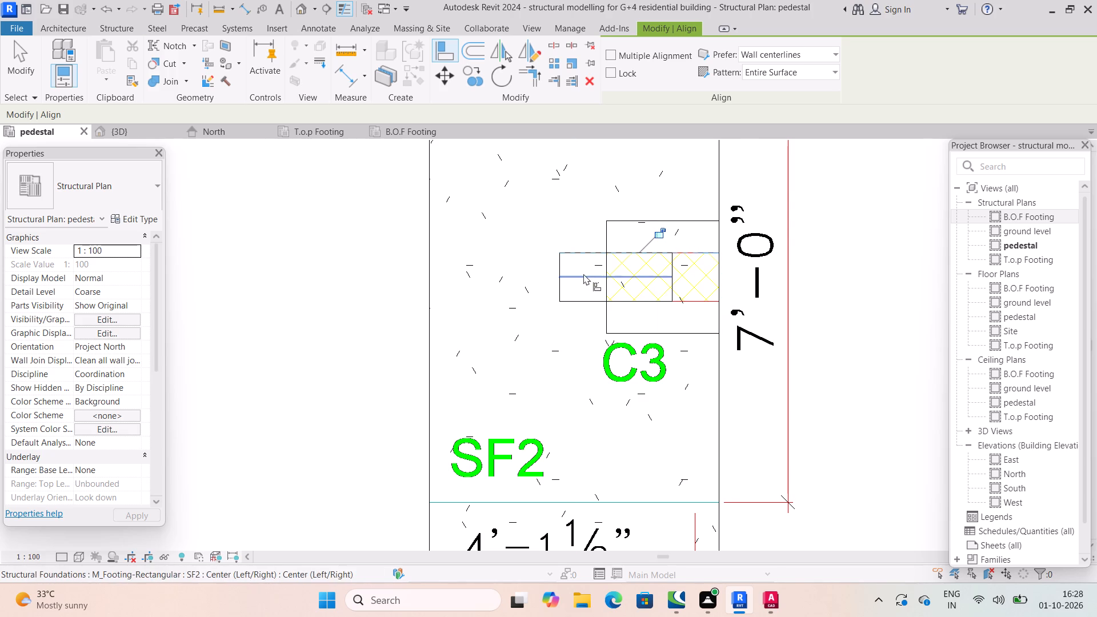
left_click(608, 267)
left_click(565, 264)
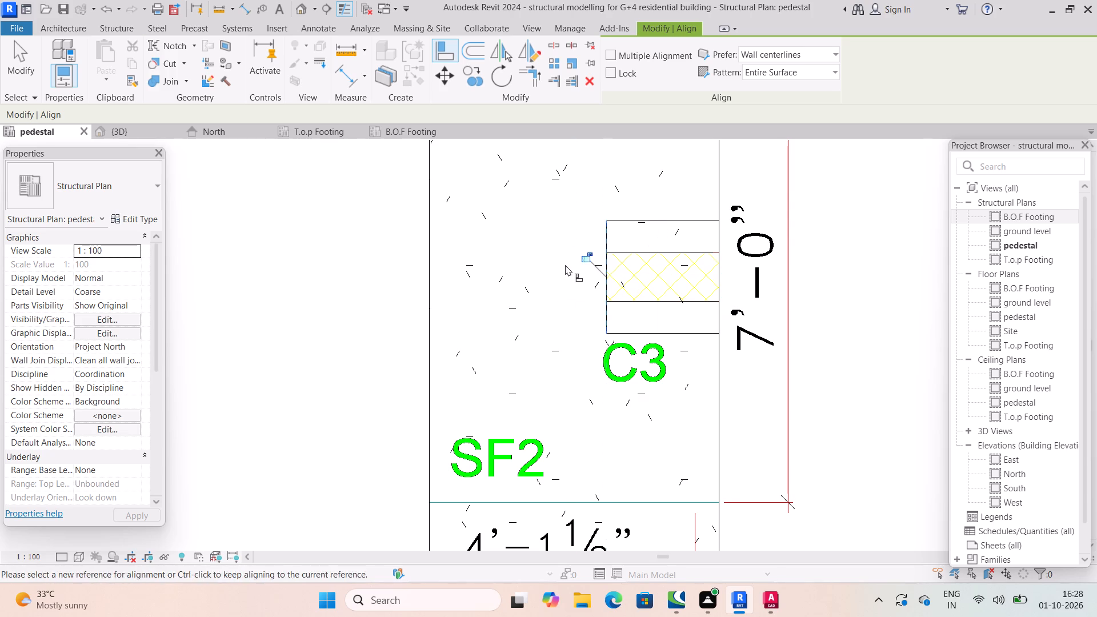
Align the top edge of the SF2 footing at C3 with the top edge of its layout outline.
scroll(596, 282, "down", 9)
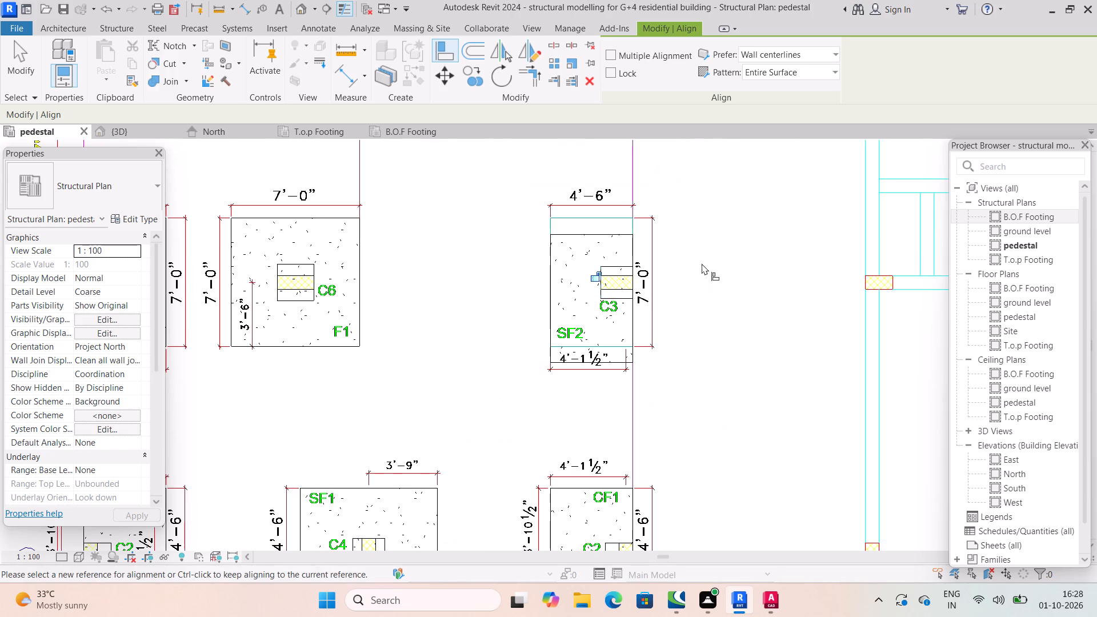
left_click(626, 217)
left_click(617, 233)
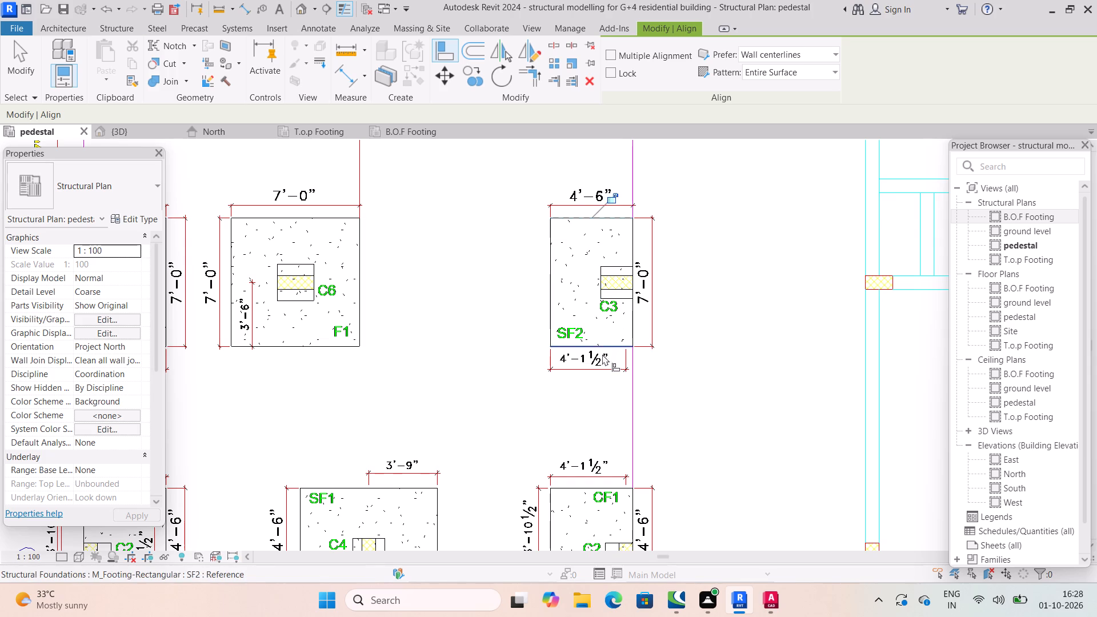
Align the right edge of the F2 footing at C5 with the right edge of its layout outline.
scroll(627, 278, "up", 3)
scroll(738, 299, "down", 8)
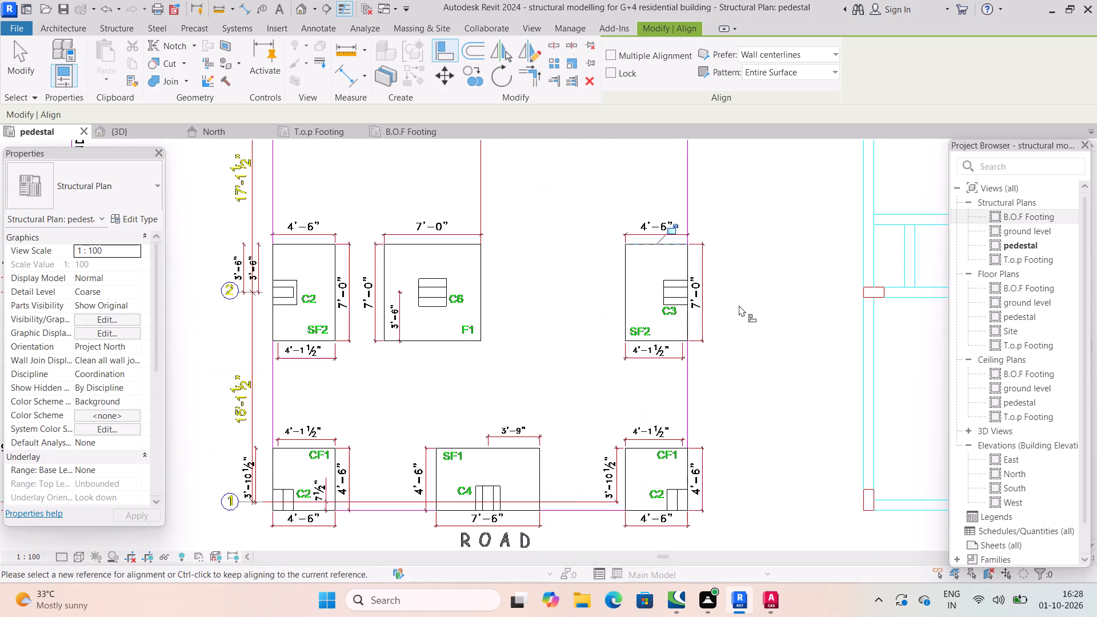
scroll(692, 400, "up", 3)
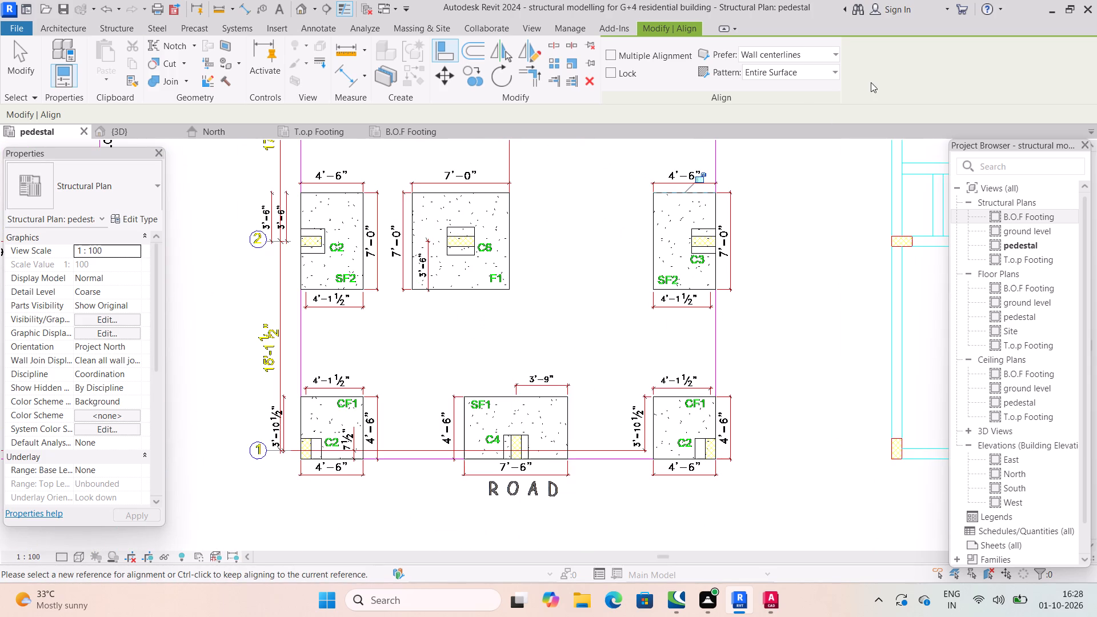
middle_click_drag(683, 190, 674, 304)
scroll(673, 293, "down", 1)
middle_click_drag(629, 231, 646, 306)
scroll(629, 231, "down", 1)
scroll(458, 223, "up", 3)
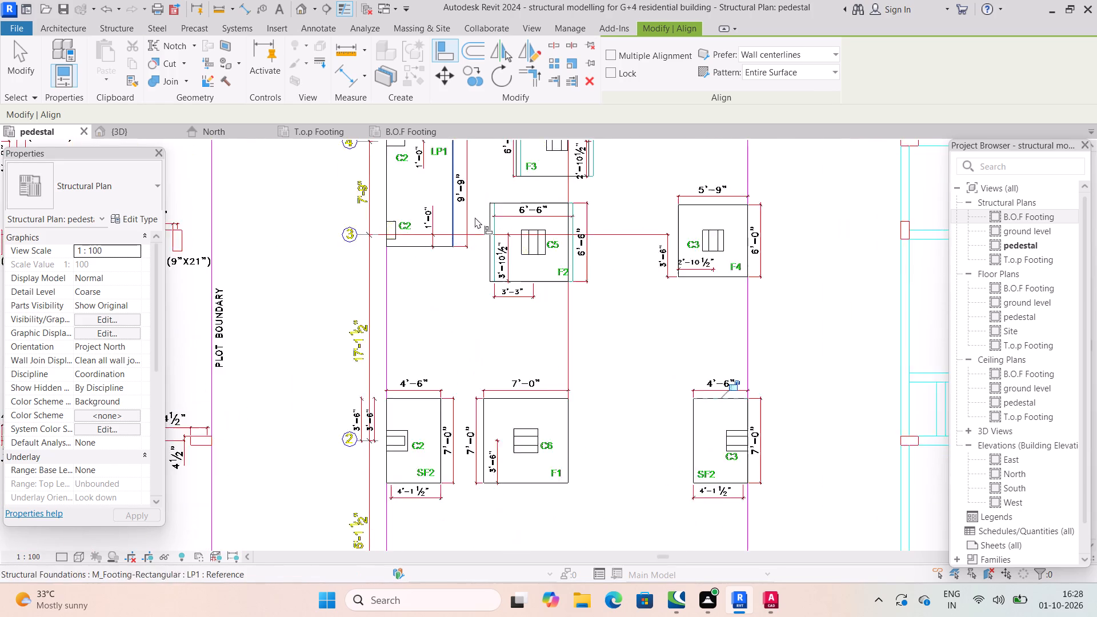
scroll(489, 214, "up", 5)
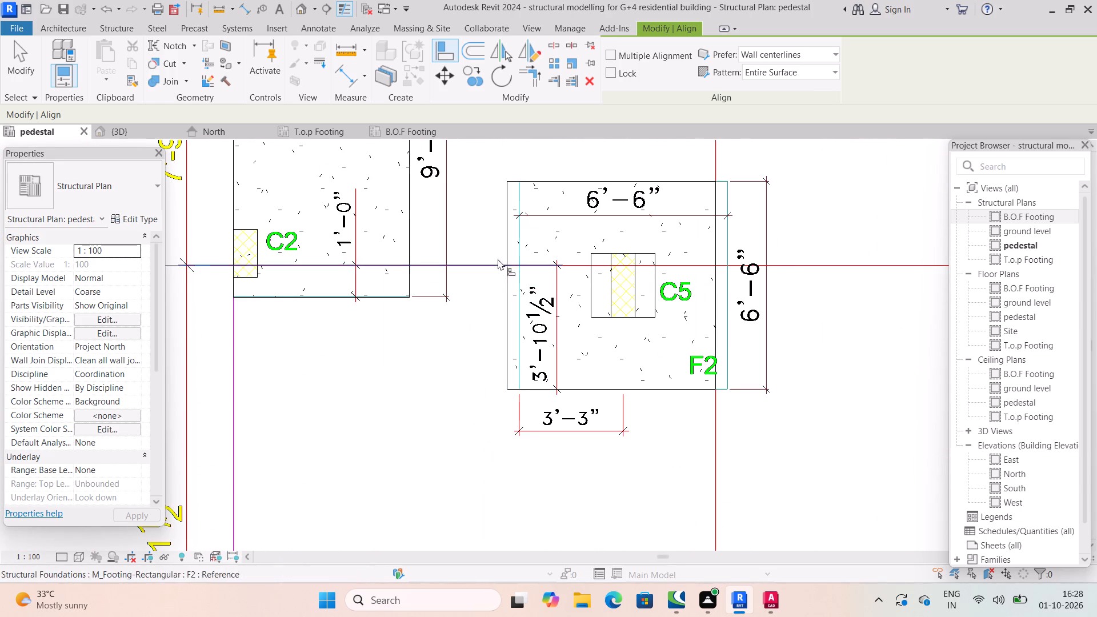
left_click(723, 238)
left_click(714, 249)
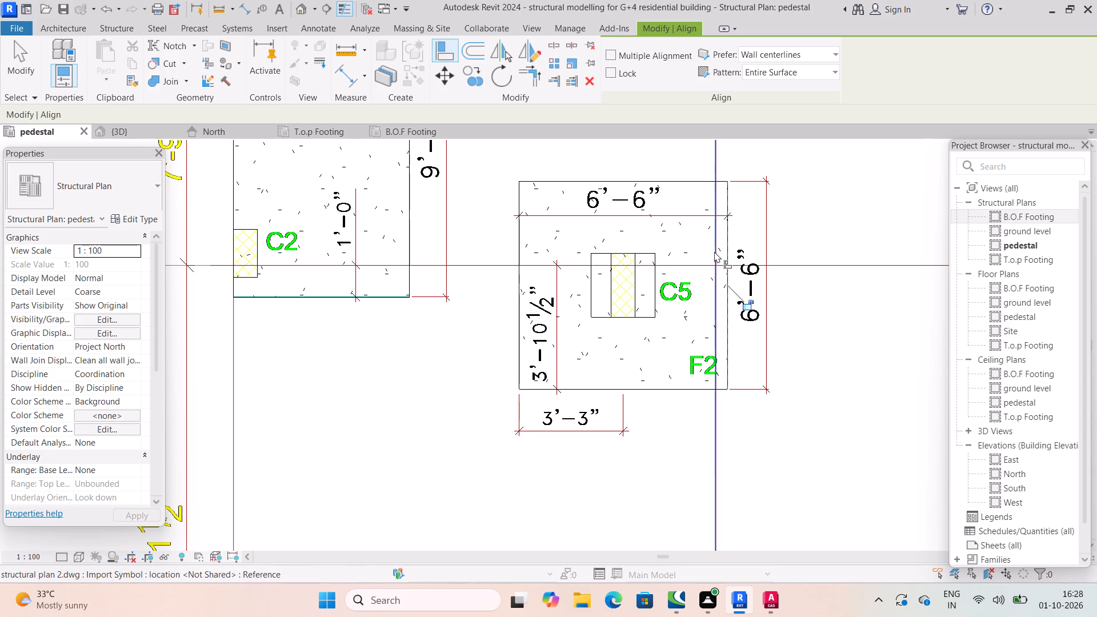
Align the left edge of the F3 footing near grid 4 with the left edge of its layout outline.
scroll(573, 290, "down", 5)
middle_click_drag(573, 290, 602, 351)
middle_click_drag(524, 254, 526, 333)
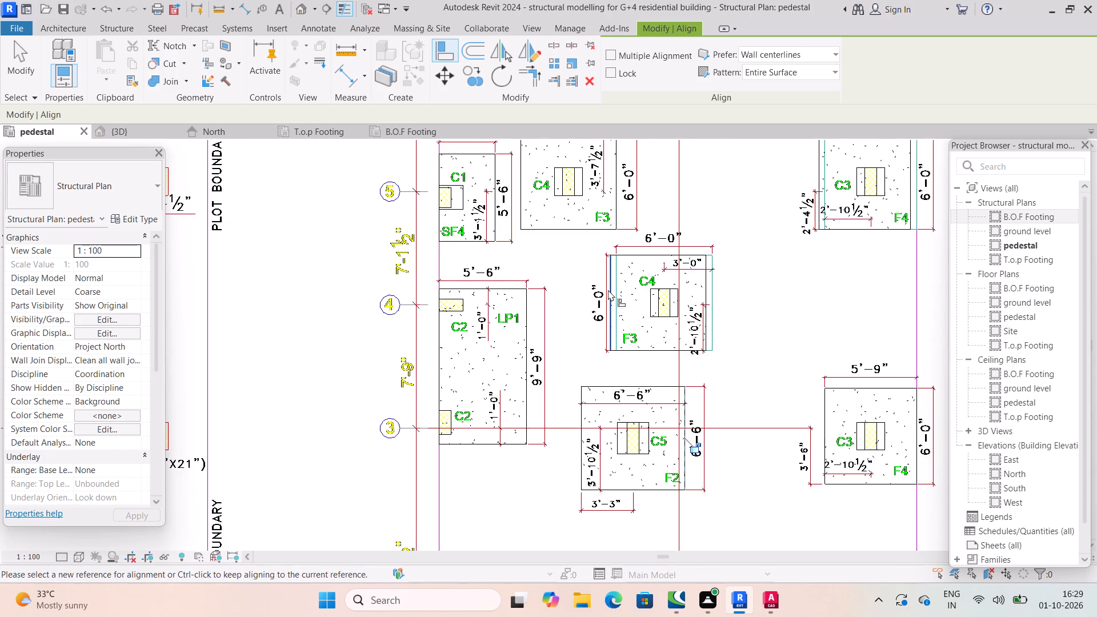
scroll(627, 282, "up", 7)
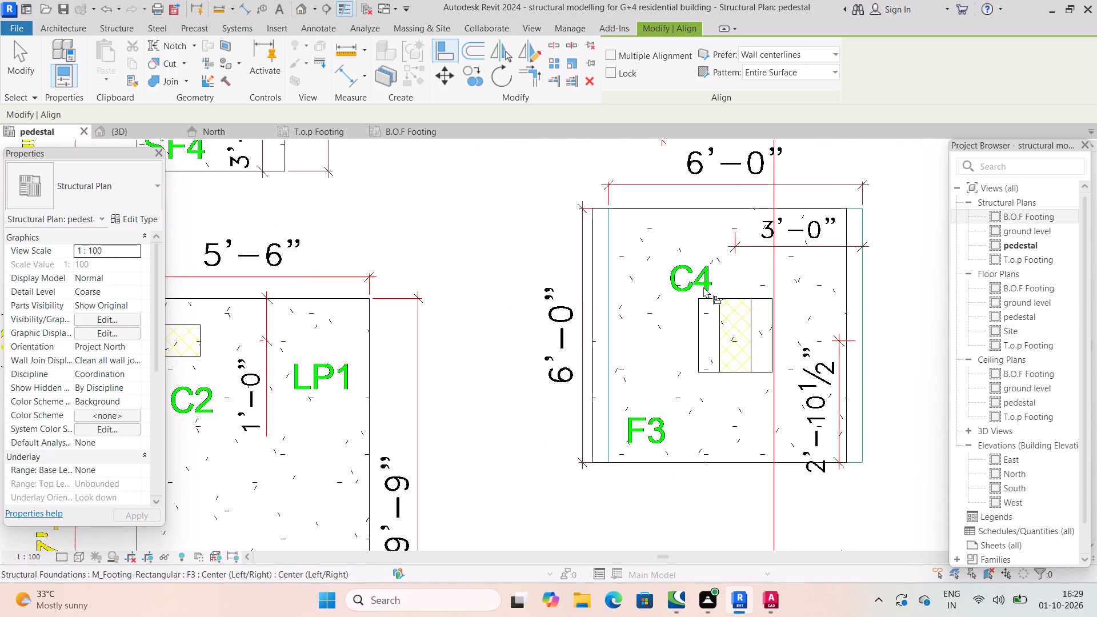
left_click(610, 274)
left_click(592, 273)
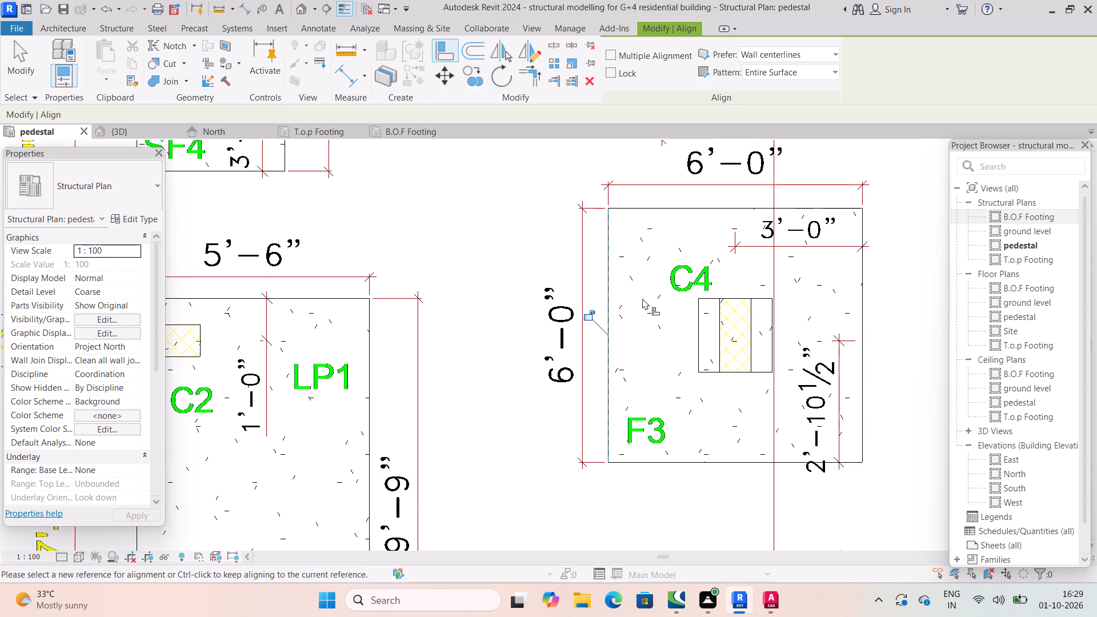
Examine the remaining footings and columns between grids 3 and 7 for misalignment with the layout outlines.
middle_click_drag(678, 133, 652, 333)
scroll(654, 230, "down", 3)
middle_click_drag(719, 291, 718, 363)
scroll(740, 372, "up", 8)
middle_click_drag(636, 336, 721, 362)
scroll(636, 336, "down", 5)
middle_click_drag(575, 275, 699, 324)
scroll(616, 307, "down", 2)
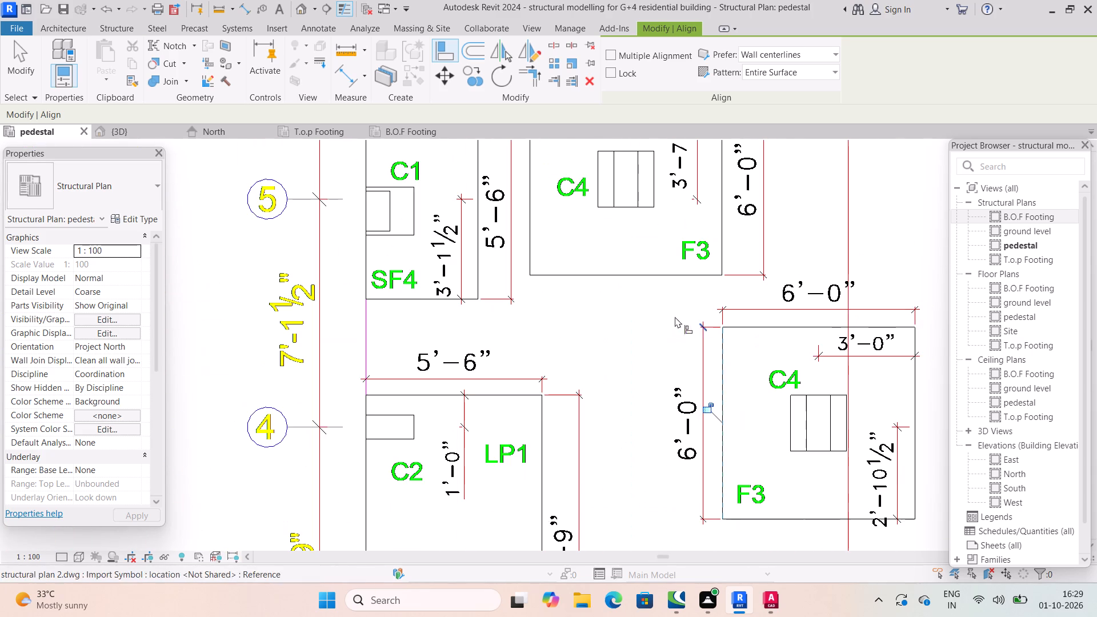
middle_click_drag(595, 267, 596, 336)
scroll(596, 297, "down", 1)
scroll(701, 289, "down", 8)
scroll(650, 181, "up", 2)
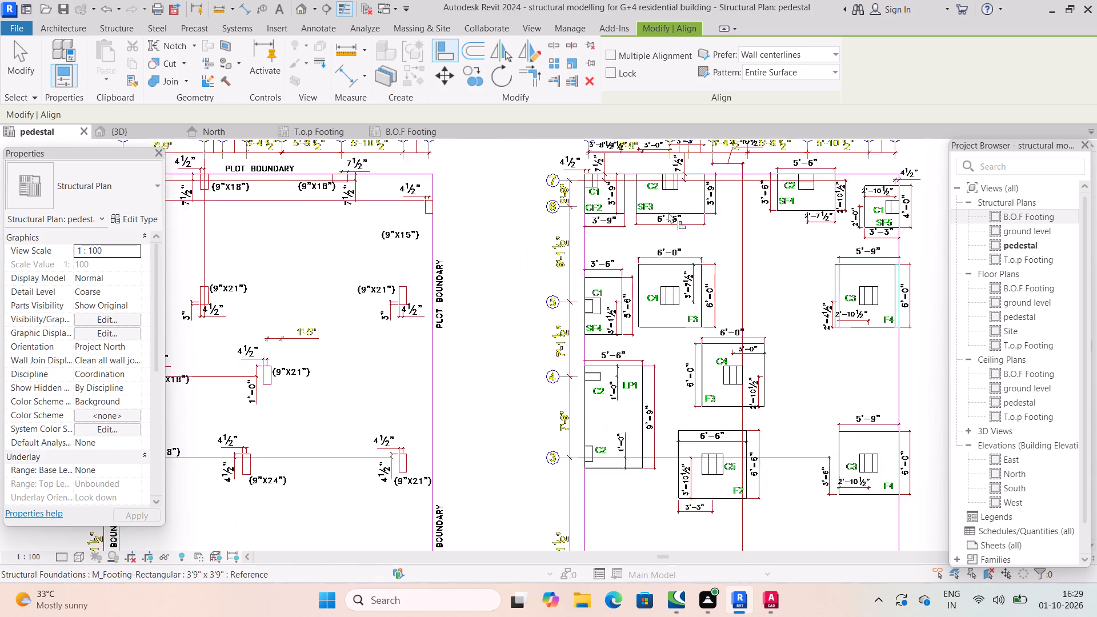
scroll(671, 211, "up", 2)
scroll(748, 250, "up", 1)
middle_click_drag(747, 250, 523, 308)
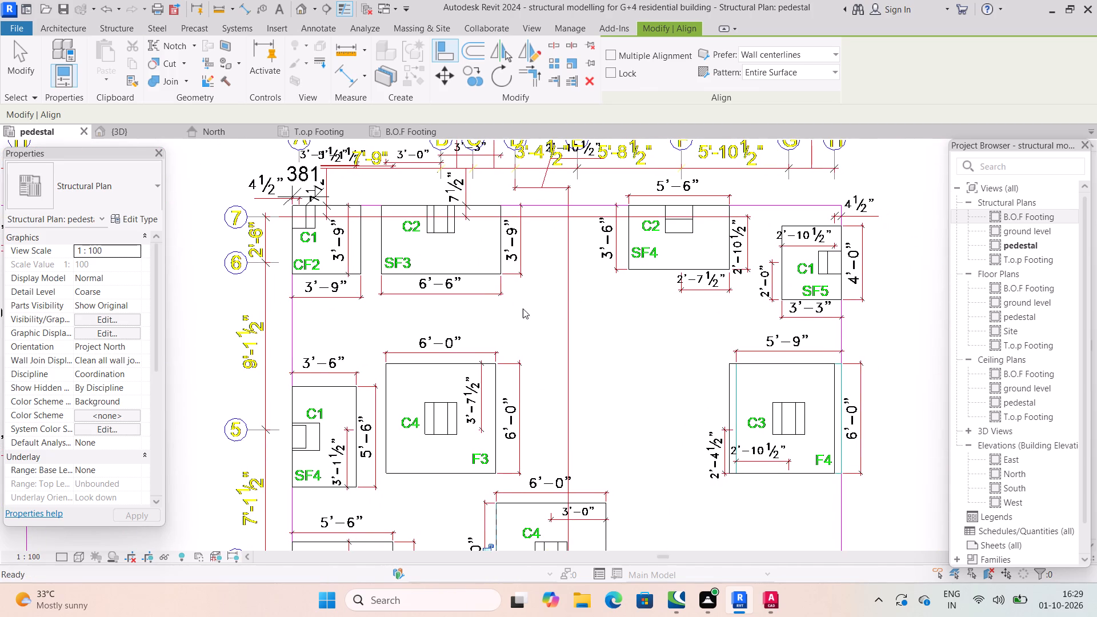
scroll(732, 237, "up", 3)
scroll(680, 203, "up", 3)
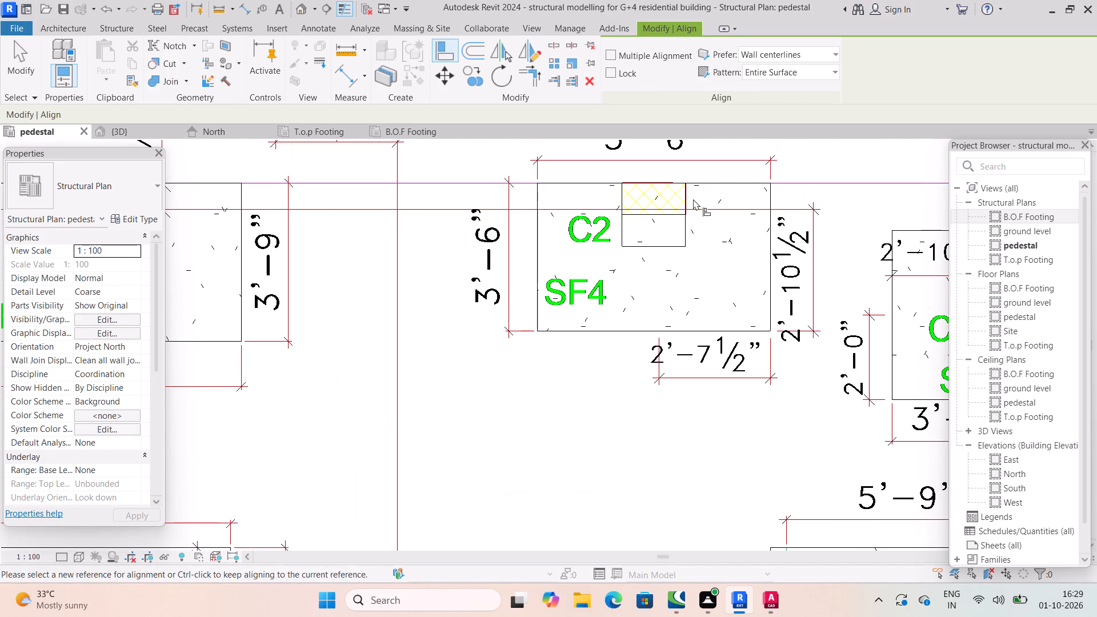
scroll(690, 205, "down", 5)
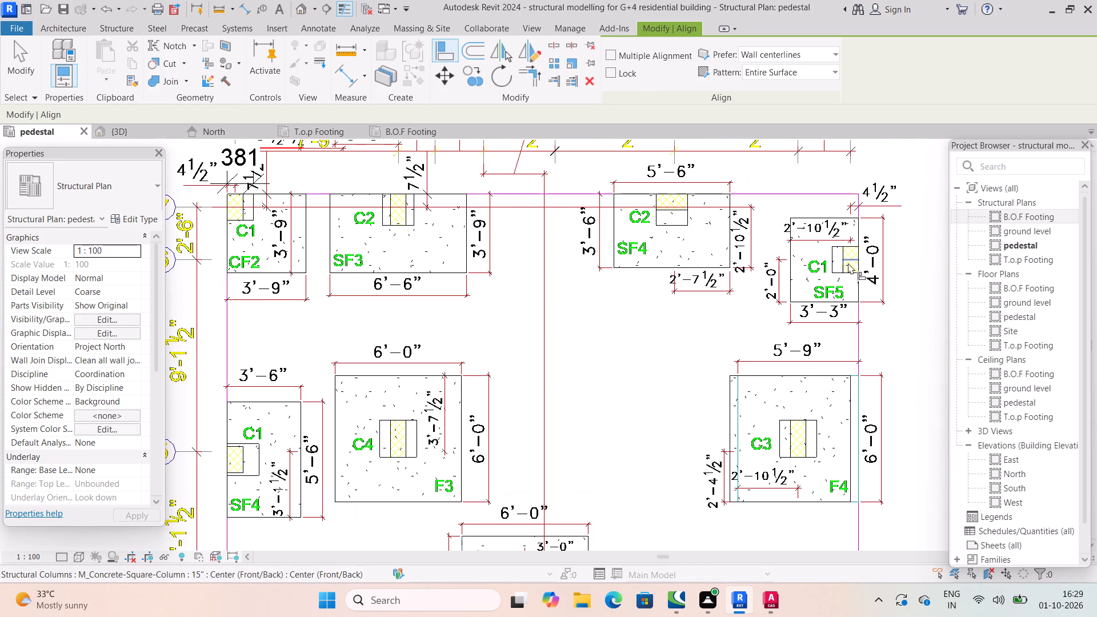
scroll(852, 305, "down", 3)
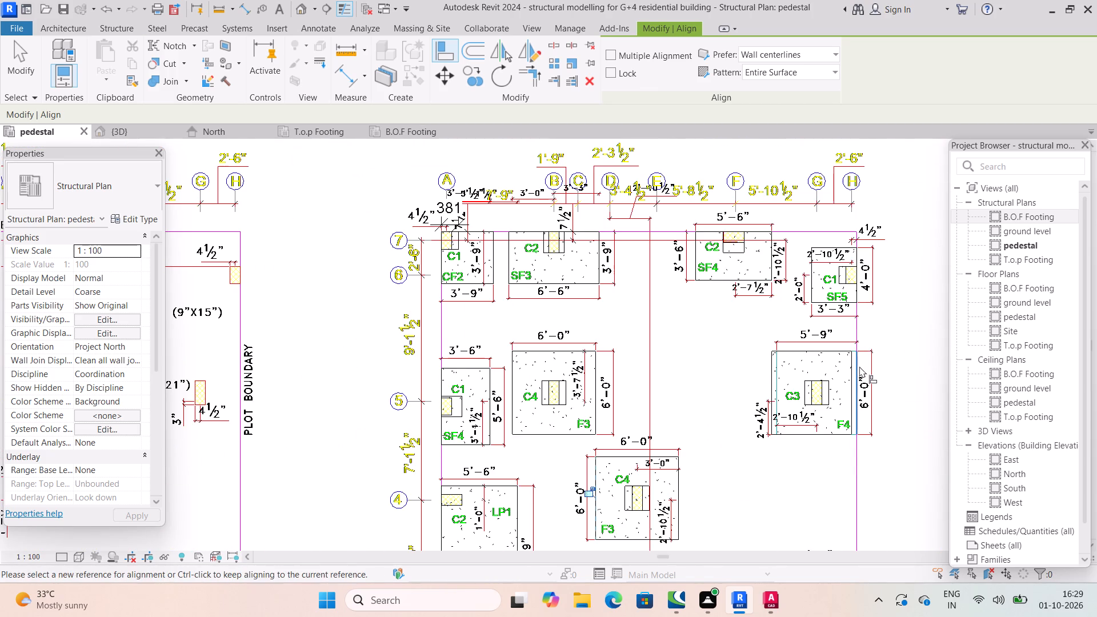
middle_click_drag(859, 366, 796, 255)
scroll(799, 263, "down", 1)
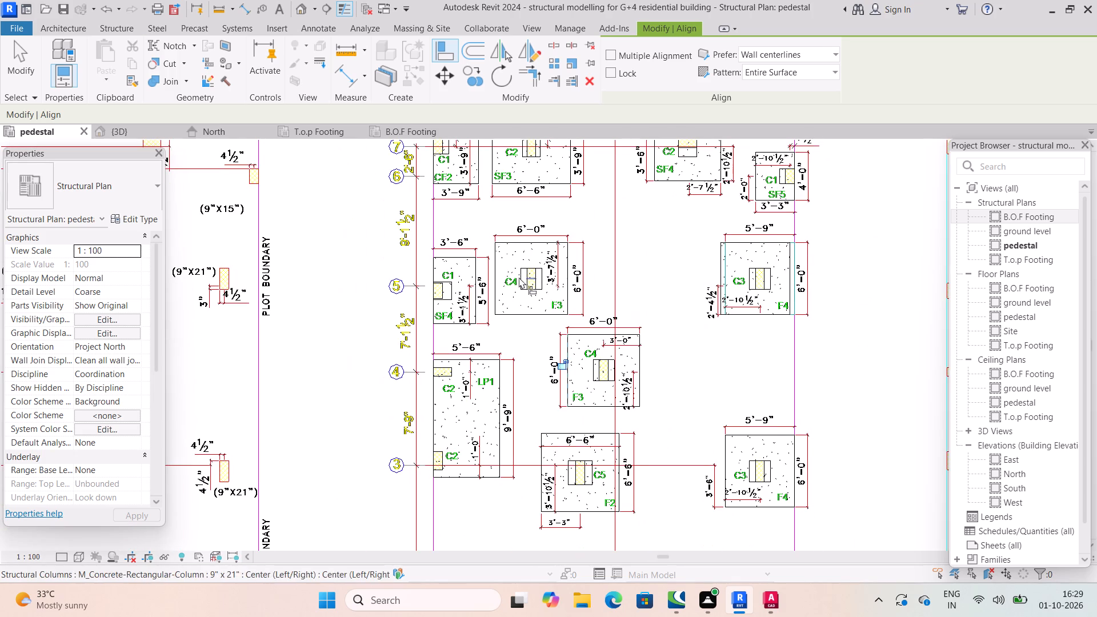
scroll(450, 285, "up", 6)
scroll(696, 286, "up", 1)
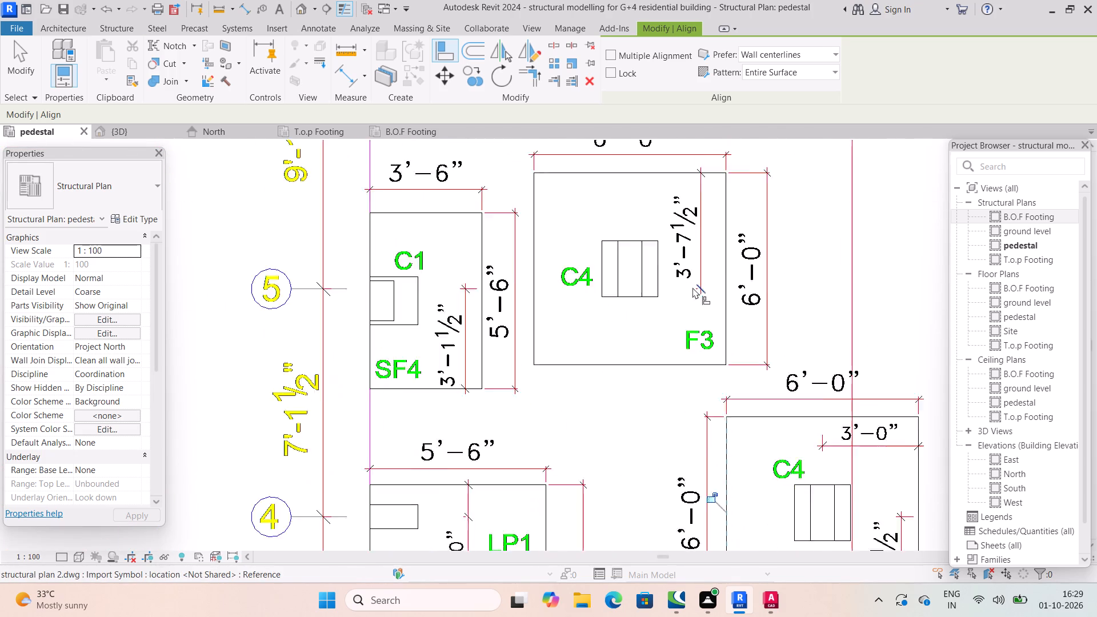
scroll(692, 287, "up", 1)
middle_click_drag(689, 281, 611, 232)
scroll(677, 273, "down", 3)
scroll(813, 286, "down", 4)
middle_click_drag(872, 298, 774, 315)
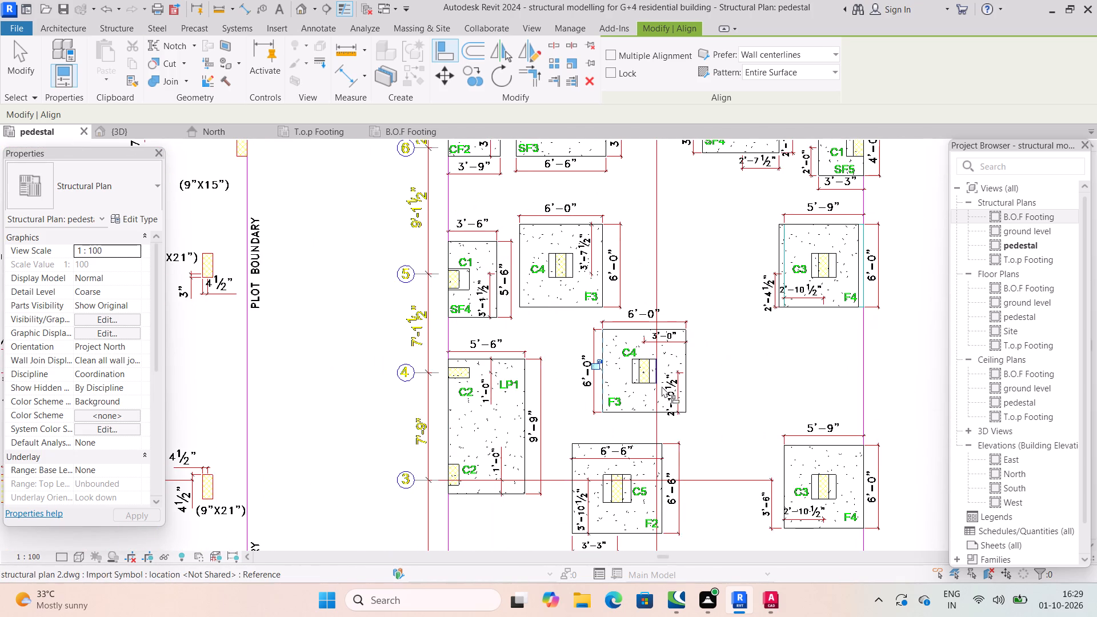
Examine the remaining footings and columns from grid 4 down to grid 1 against the footing layout outlines.
scroll(598, 359, "up", 4)
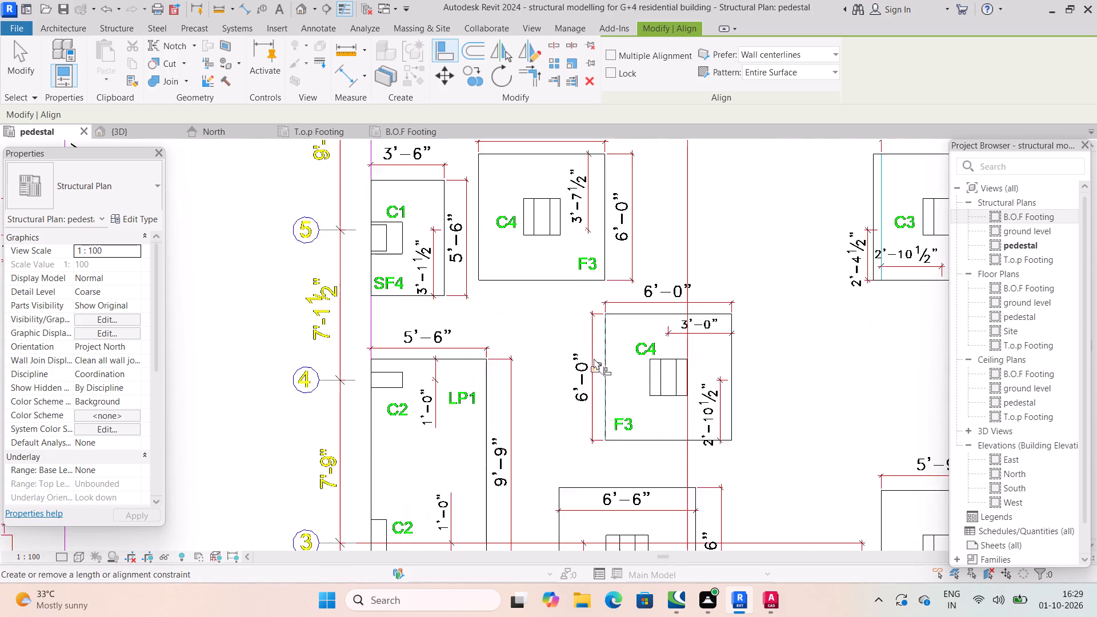
scroll(594, 358, "up", 3)
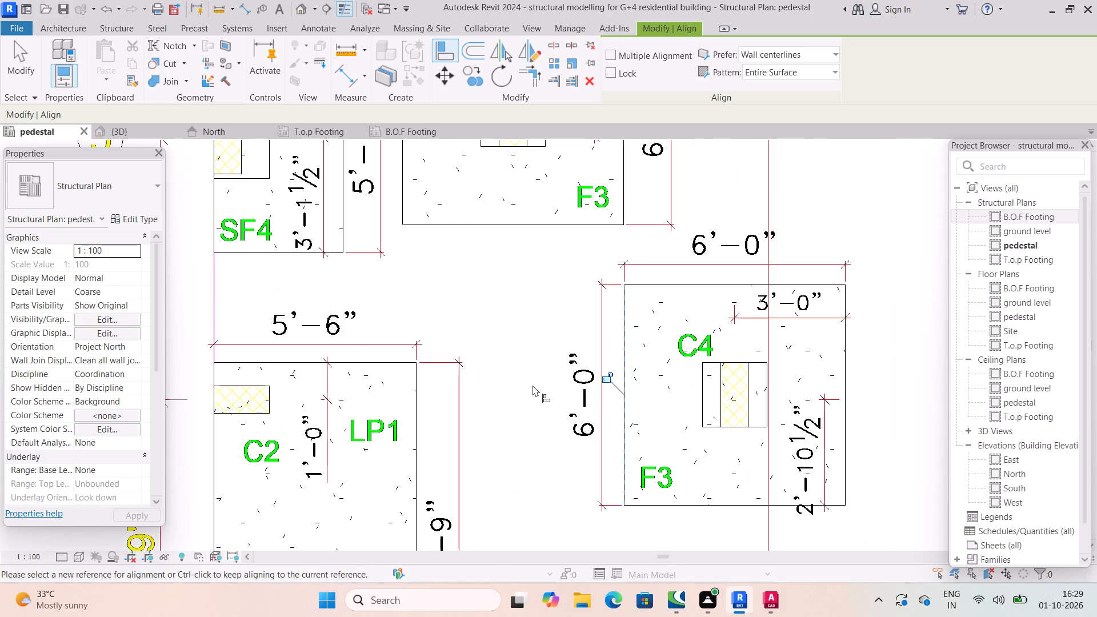
scroll(541, 383, "down", 4)
middle_click_drag(937, 422, 791, 254)
scroll(861, 328, "down", 2)
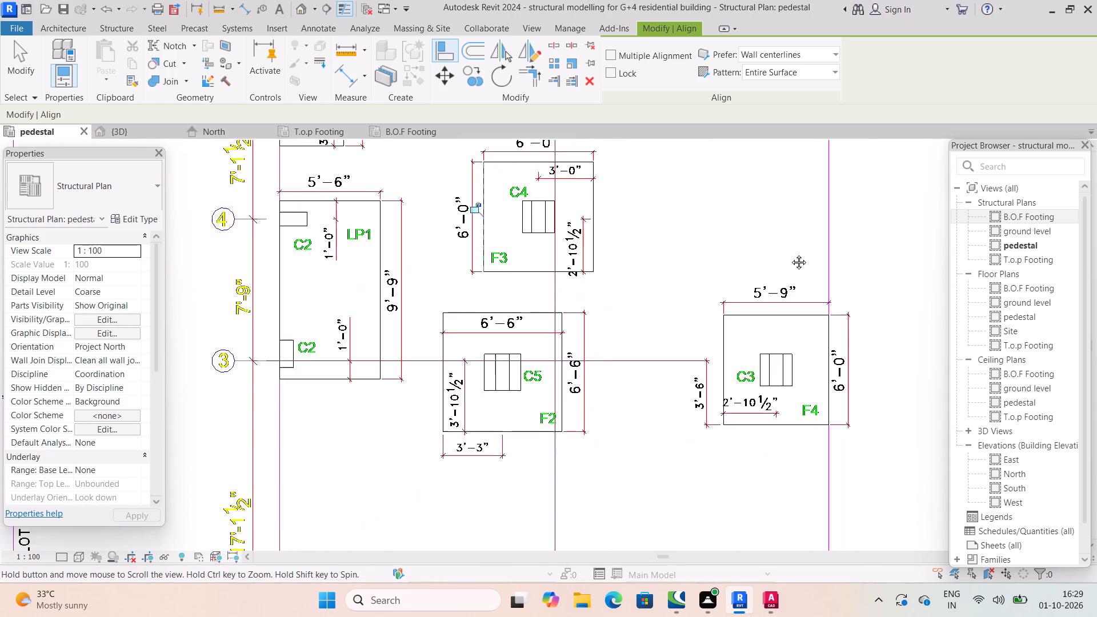
middle_click_drag(667, 446, 712, 254)
scroll(678, 358, "down", 1)
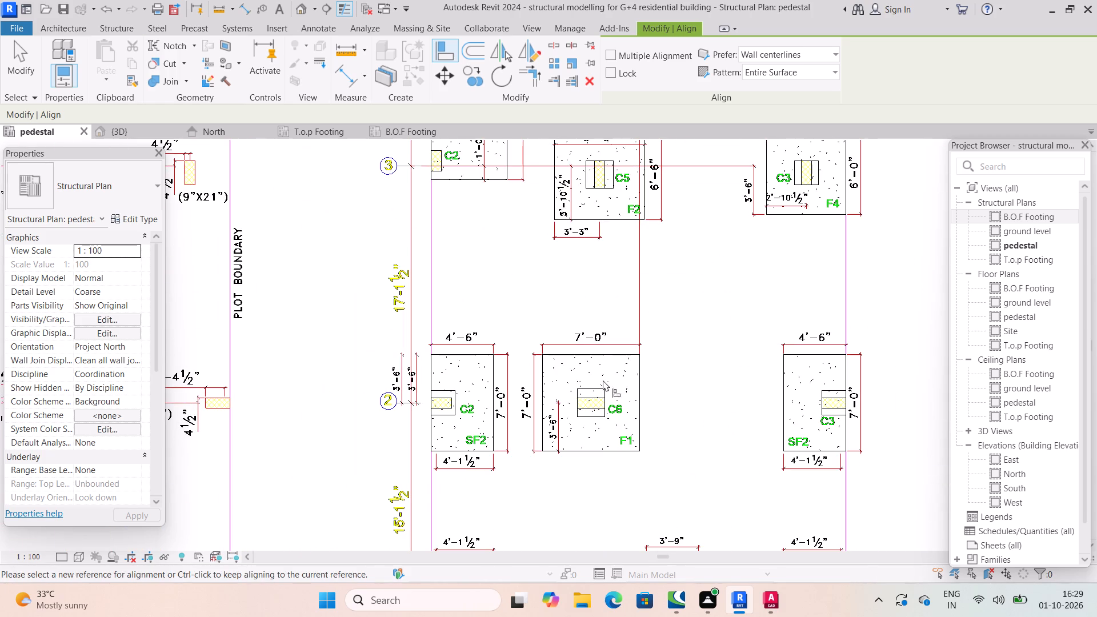
middle_click_drag(804, 382, 761, 270)
scroll(783, 325, "down", 1)
scroll(734, 422, "up", 2)
middle_click_drag(726, 408, 751, 301)
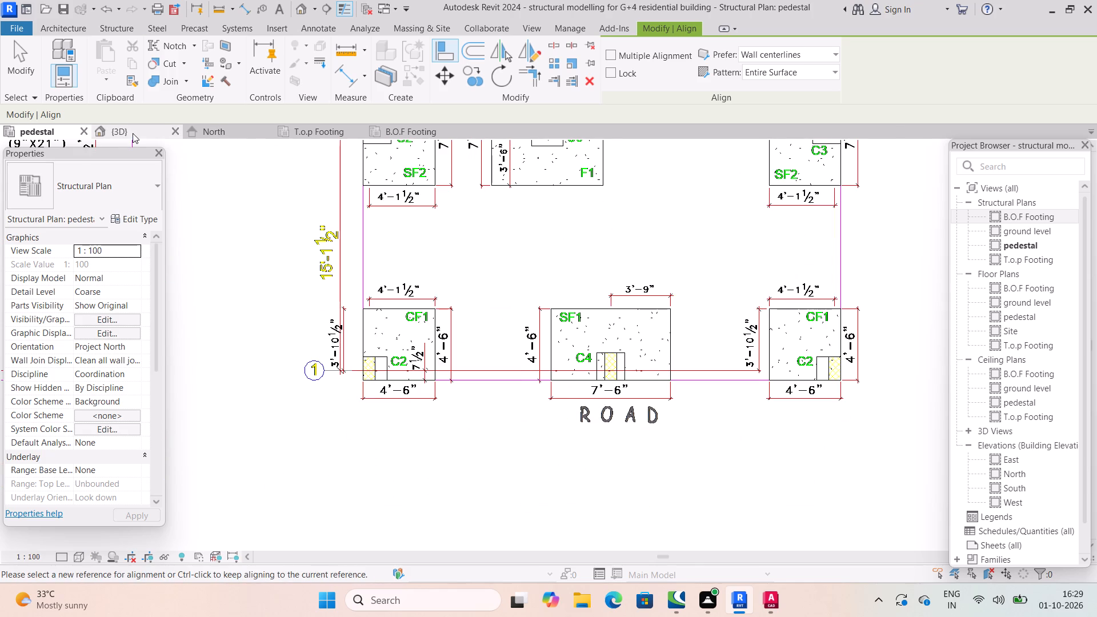
Inspect the footings, pedestals and columns in the 3D view from several angles.
left_click(133, 133)
scroll(662, 272, "down", 2)
middle_click_drag(628, 428, 604, 309)
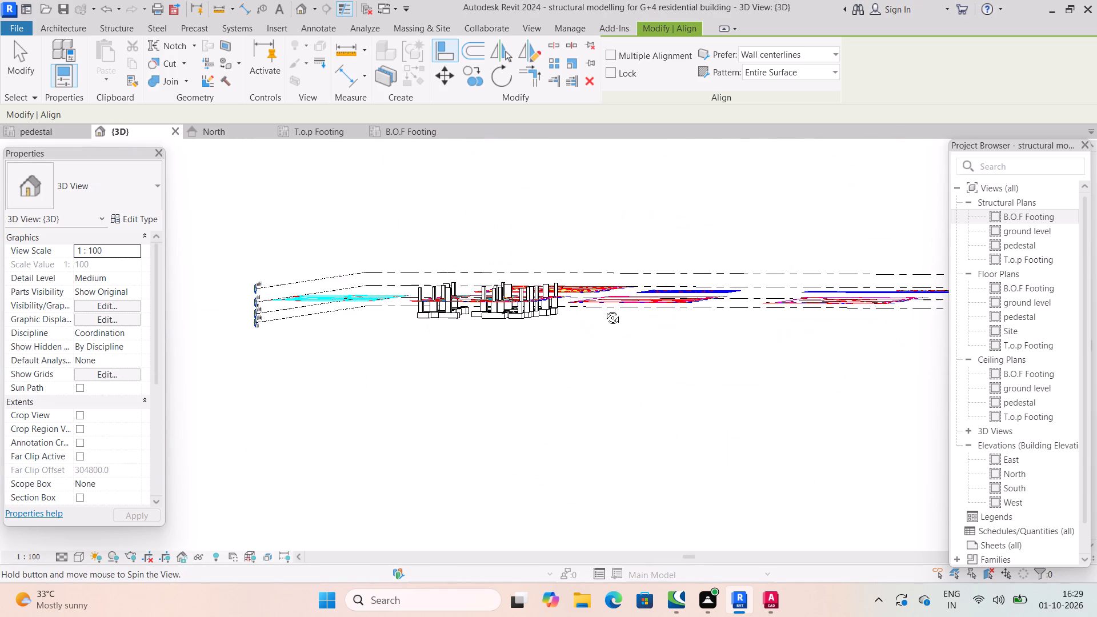
middle_click_drag(604, 309, 612, 341)
scroll(489, 305, "up", 7)
middle_click_drag(489, 363, 555, 419)
scroll(522, 399, "down", 1, "shift")
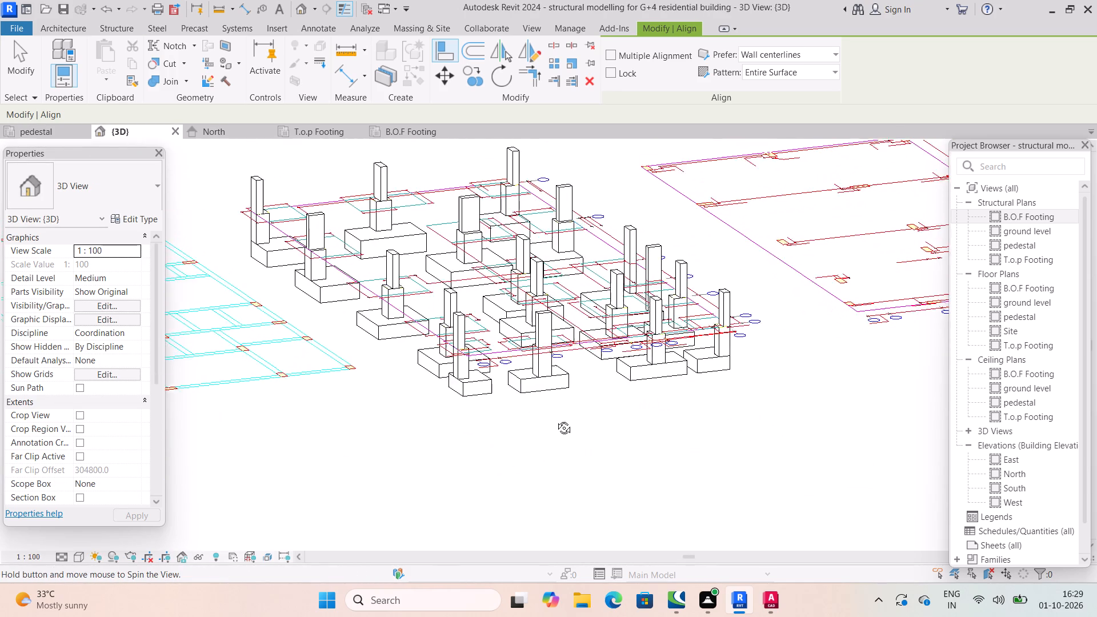
middle_click_drag(555, 419, 558, 423)
scroll(457, 202, "up", 2)
middle_click_drag(429, 225, 464, 287, "shift")
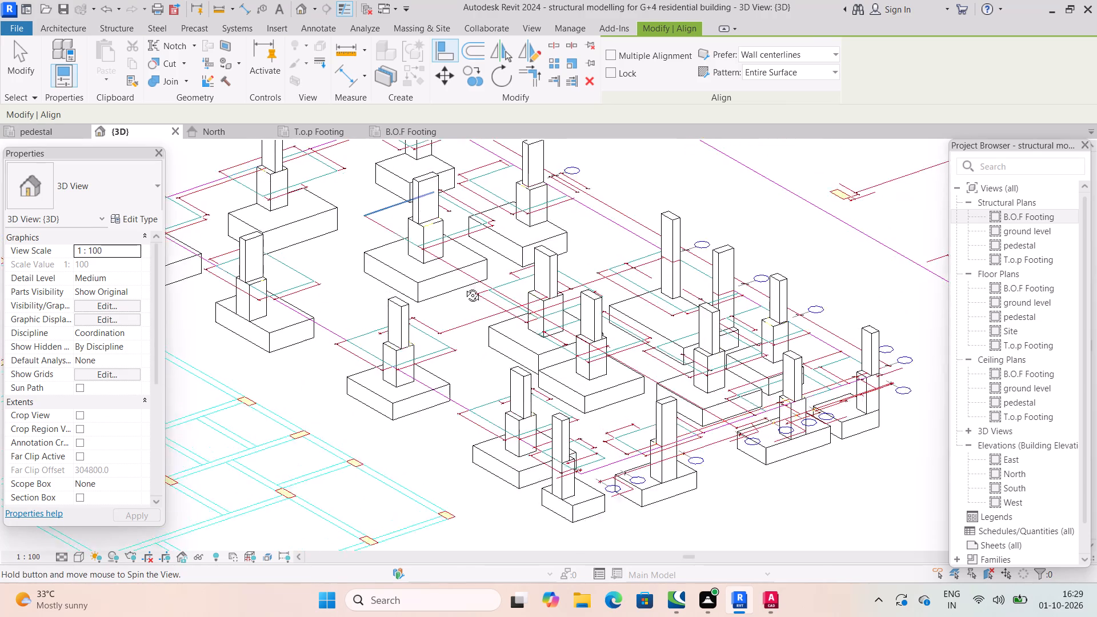
middle_click_drag(464, 287, 470, 330, "shift")
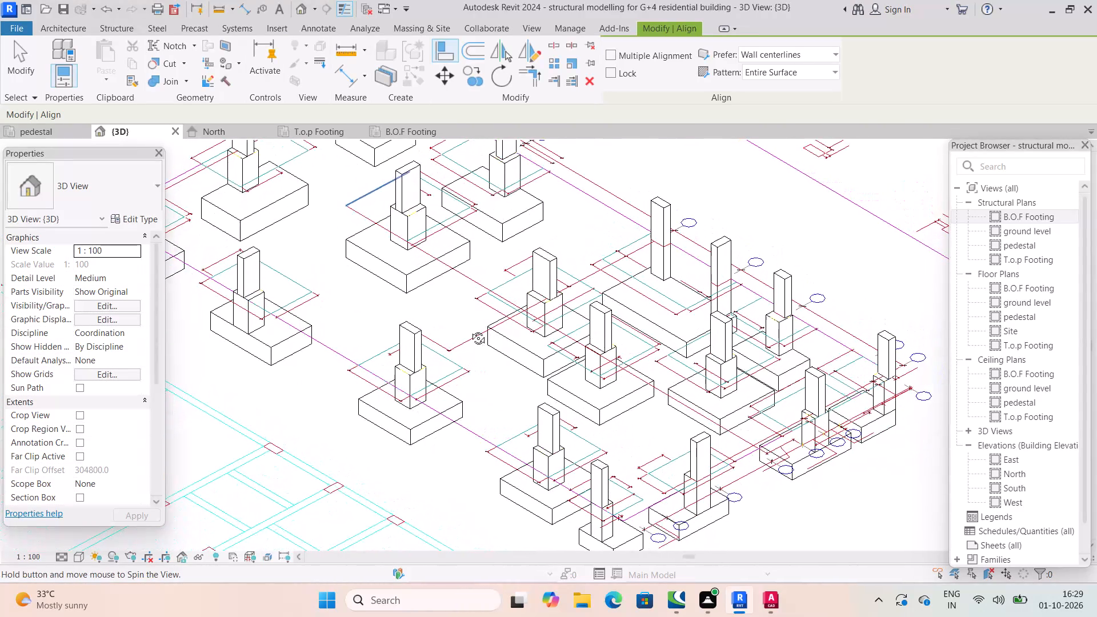
middle_click_drag(470, 330, 469, 330, "shift")
middle_click_drag(690, 345, 528, 218)
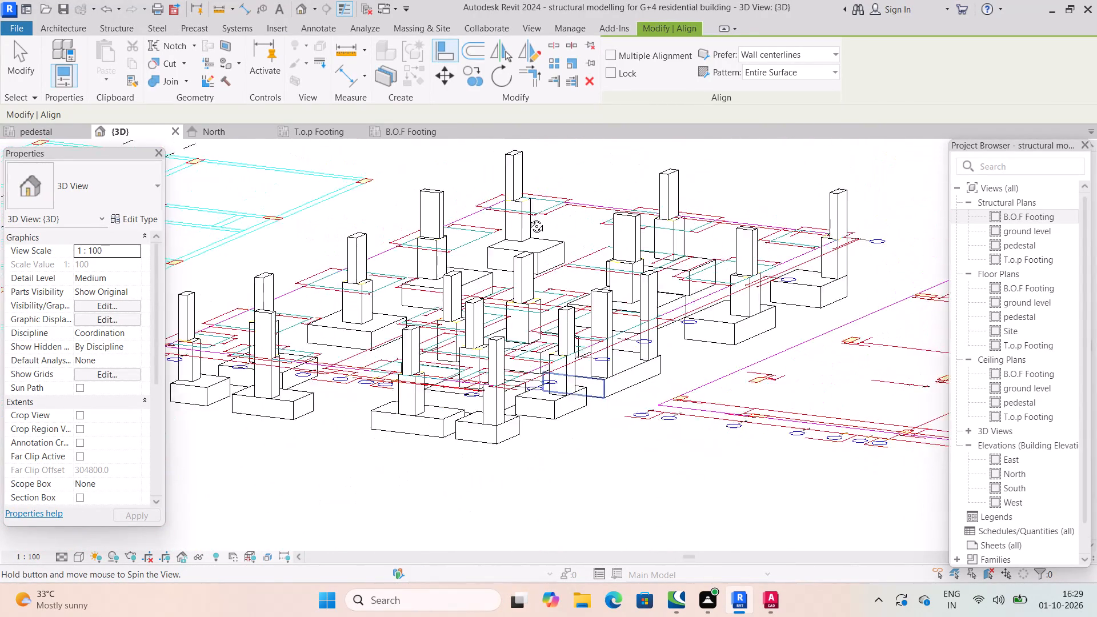
middle_click_drag(528, 218, 469, 226)
scroll(466, 241, "down", 1, "shift")
middle_click_drag(466, 242, 586, 334, "shift")
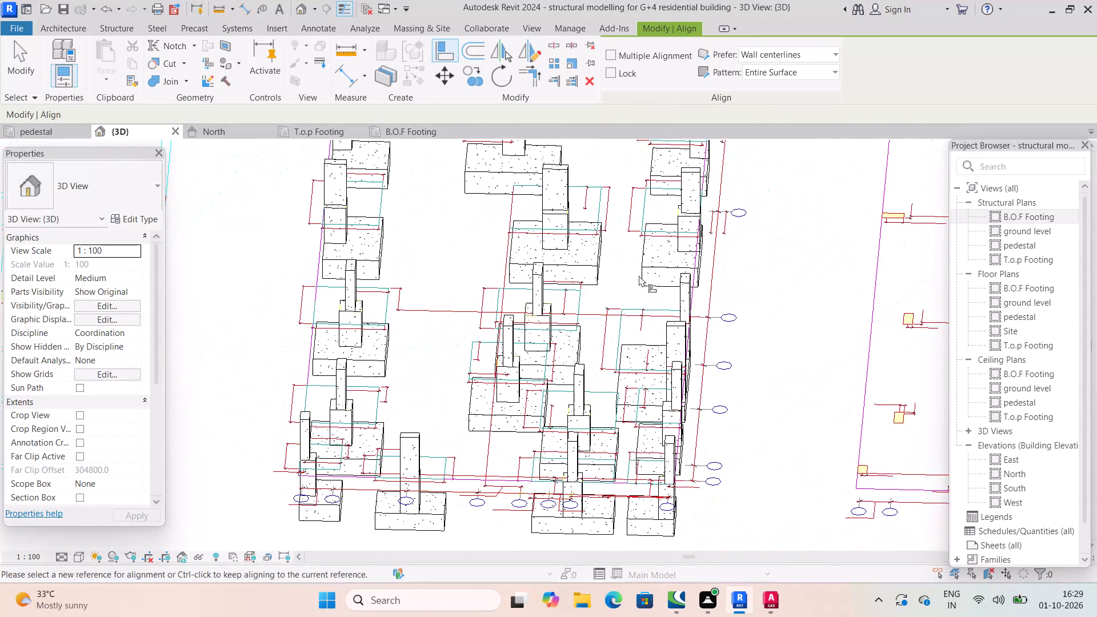
scroll(636, 266, "down", 8)
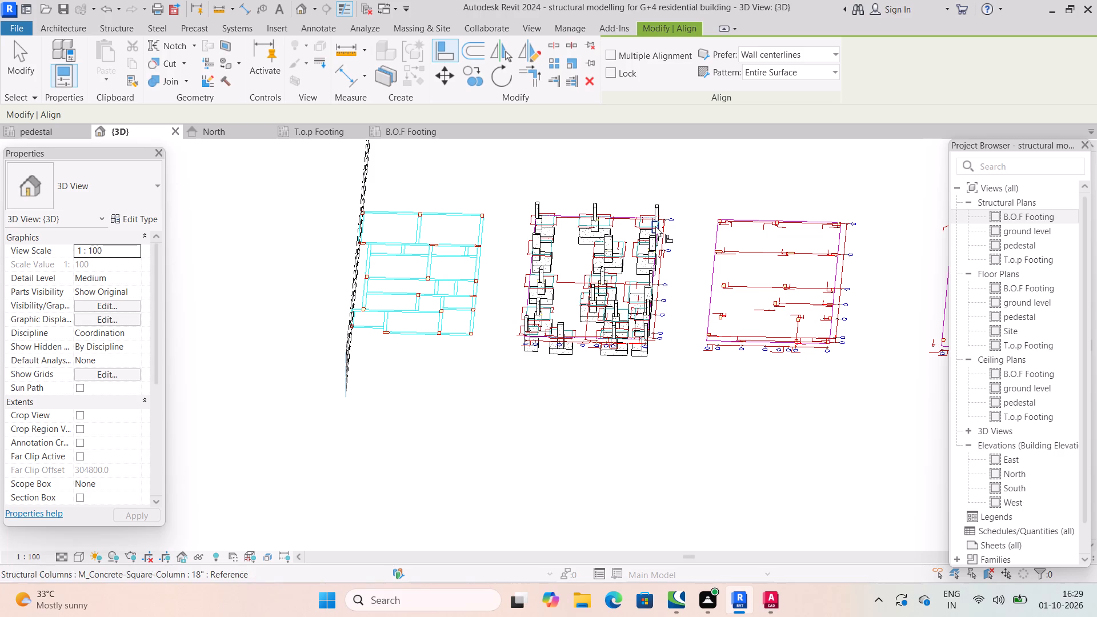
scroll(608, 270, "down", 5)
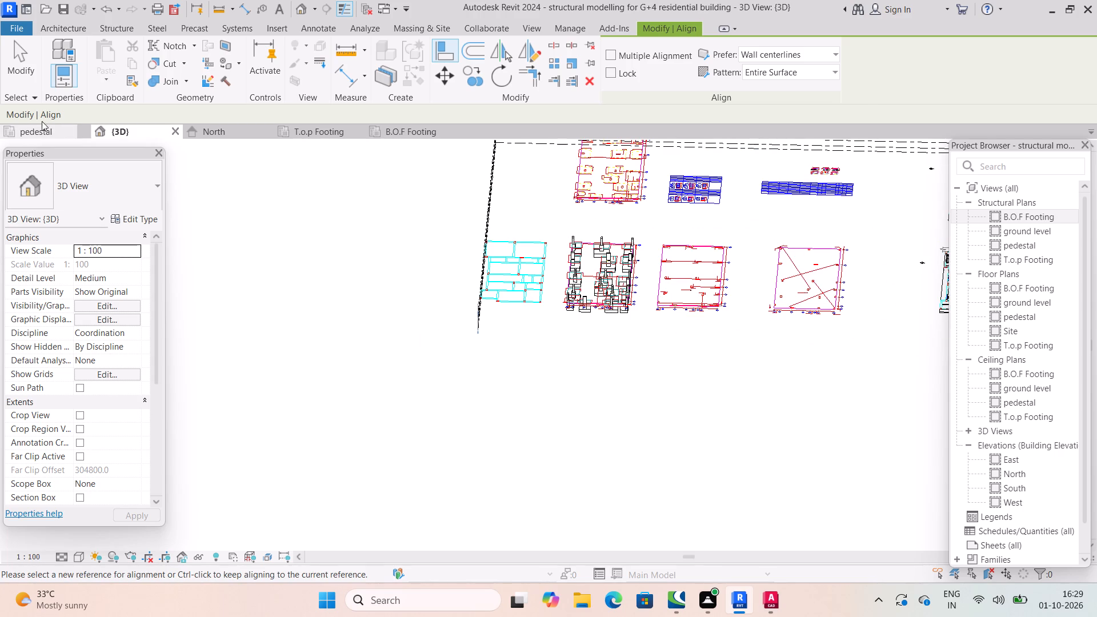
Open the ground level structural plan and examine the footing layout and the beam layout beside it.
left_click(1047, 229)
double_click(1046, 229)
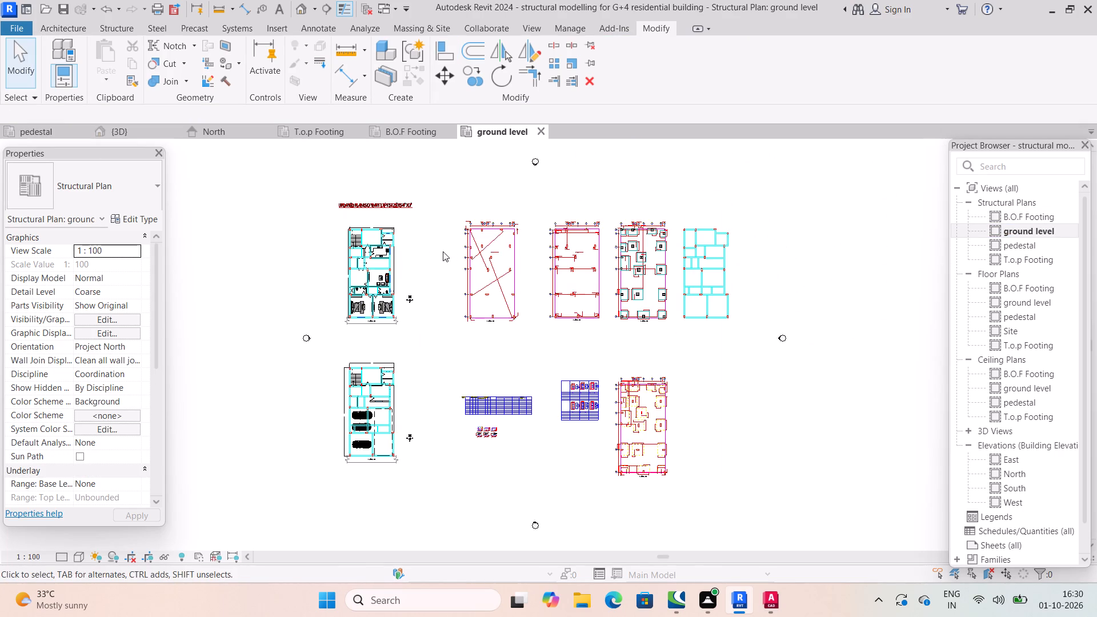
scroll(499, 241, "up", 2)
scroll(576, 270, "up", 3)
scroll(651, 271, "up", 3)
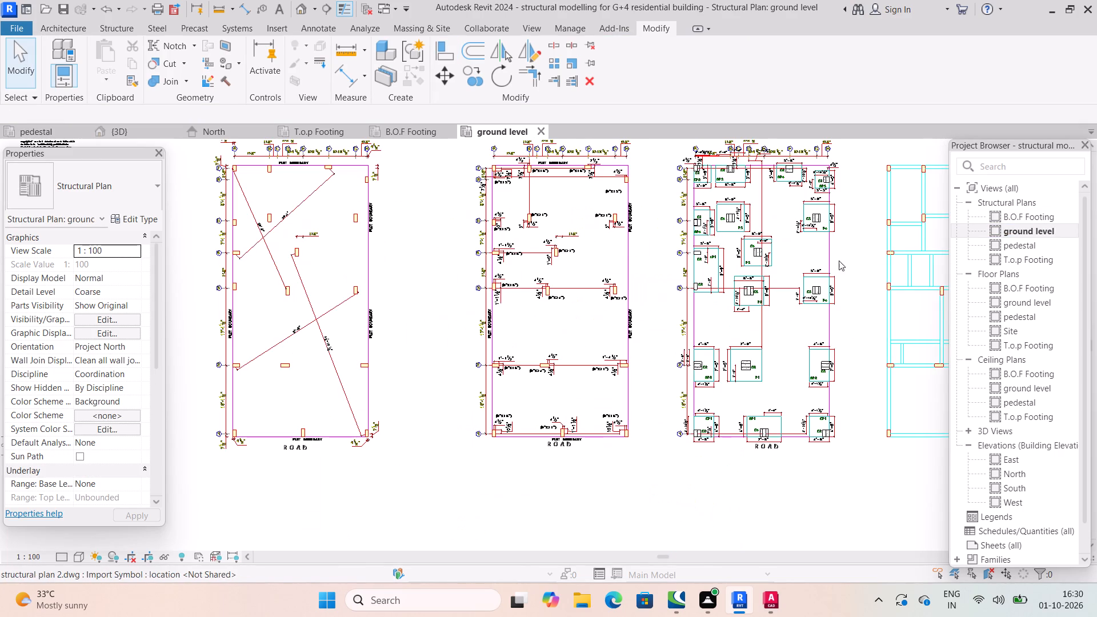
middle_click_drag(849, 275, 685, 277)
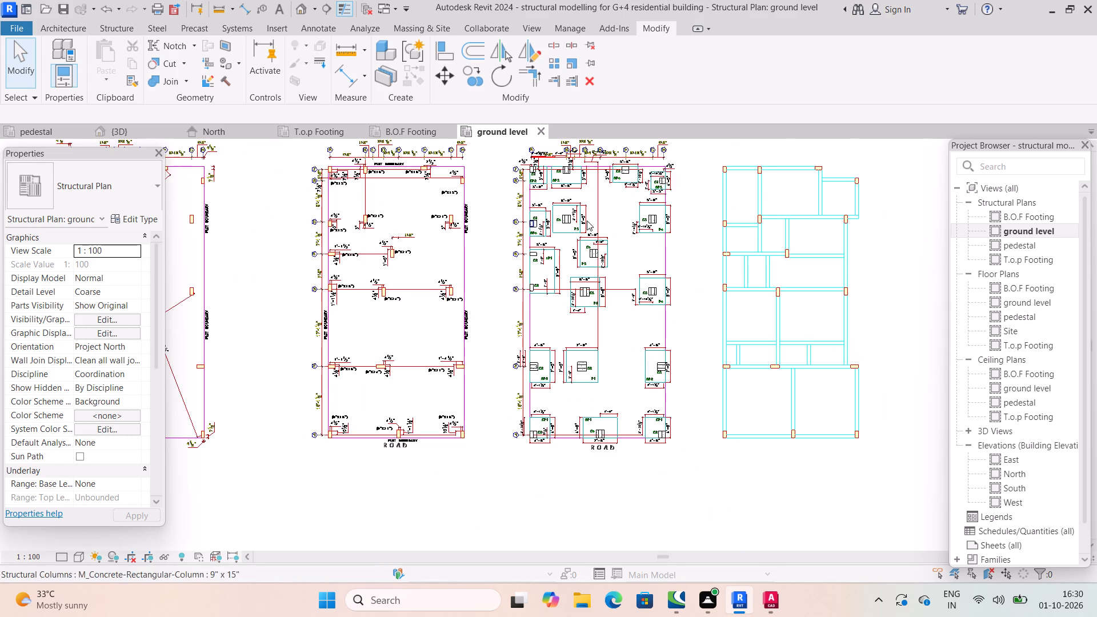
scroll(592, 219, "up", 1)
scroll(731, 239, "down", 3)
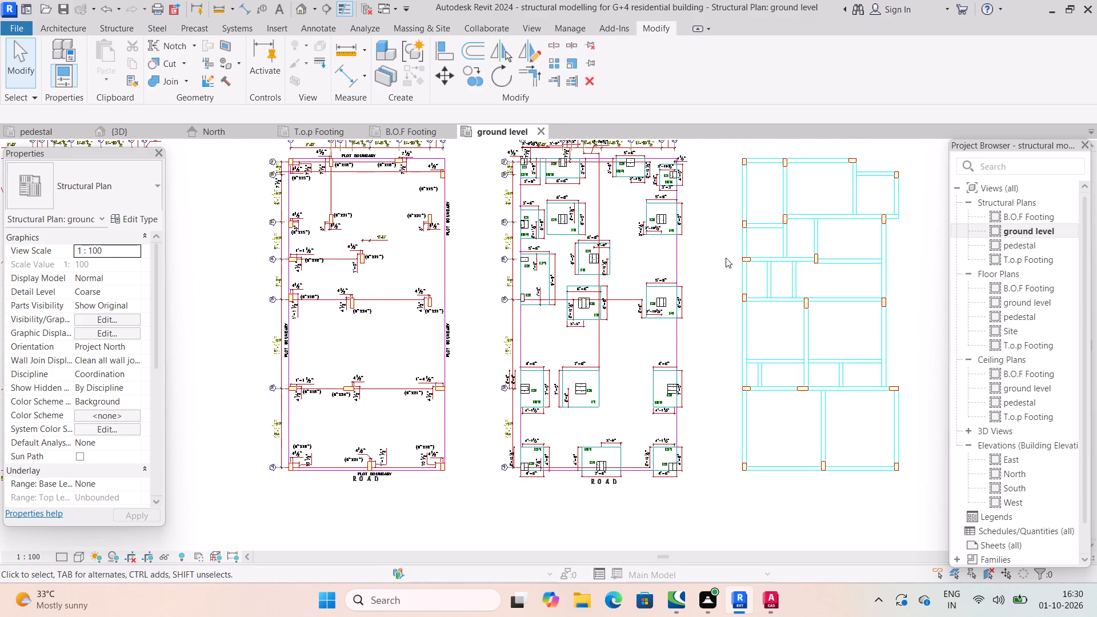
scroll(732, 440, "up", 2)
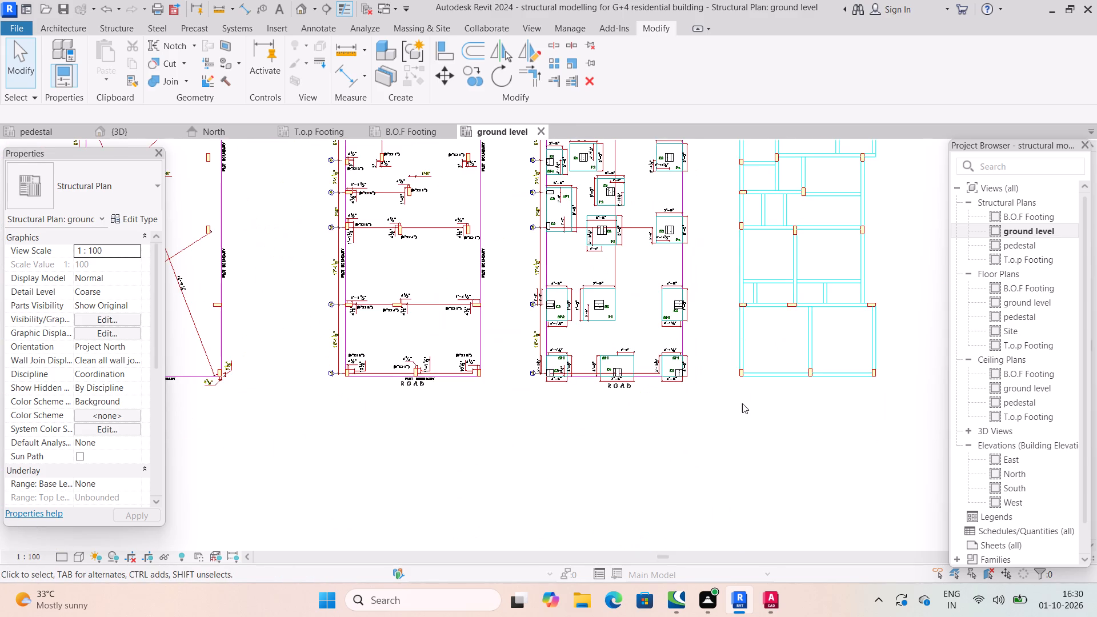
scroll(748, 383, "down", 8)
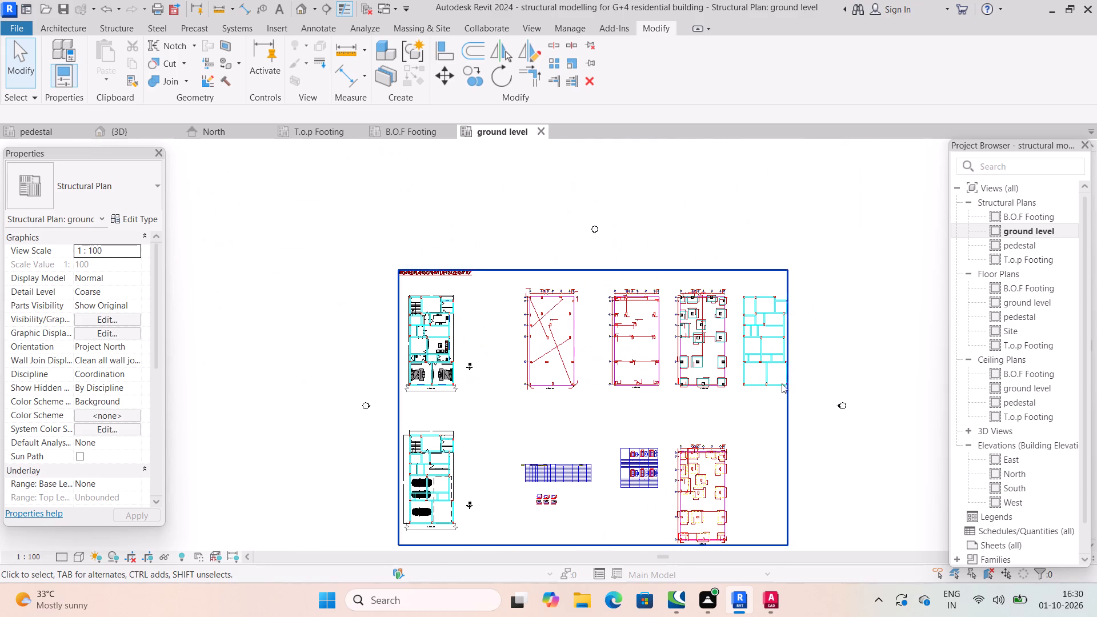
Unpin the imported structural plan 2.dwg drawing in the ground level plan.
left_click(785, 305)
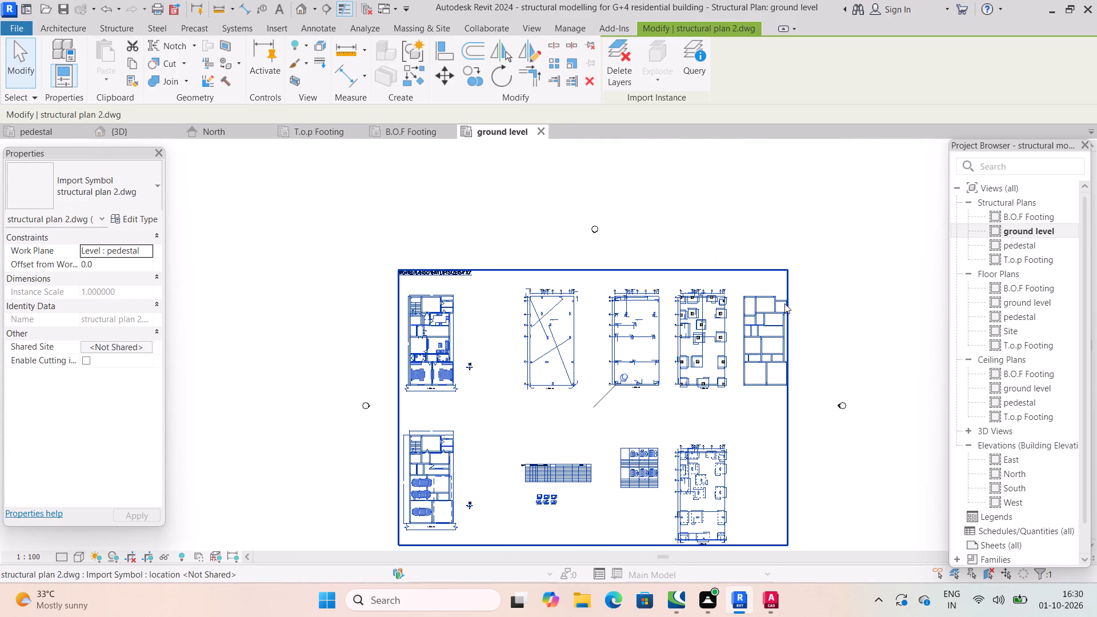
left_click(587, 41)
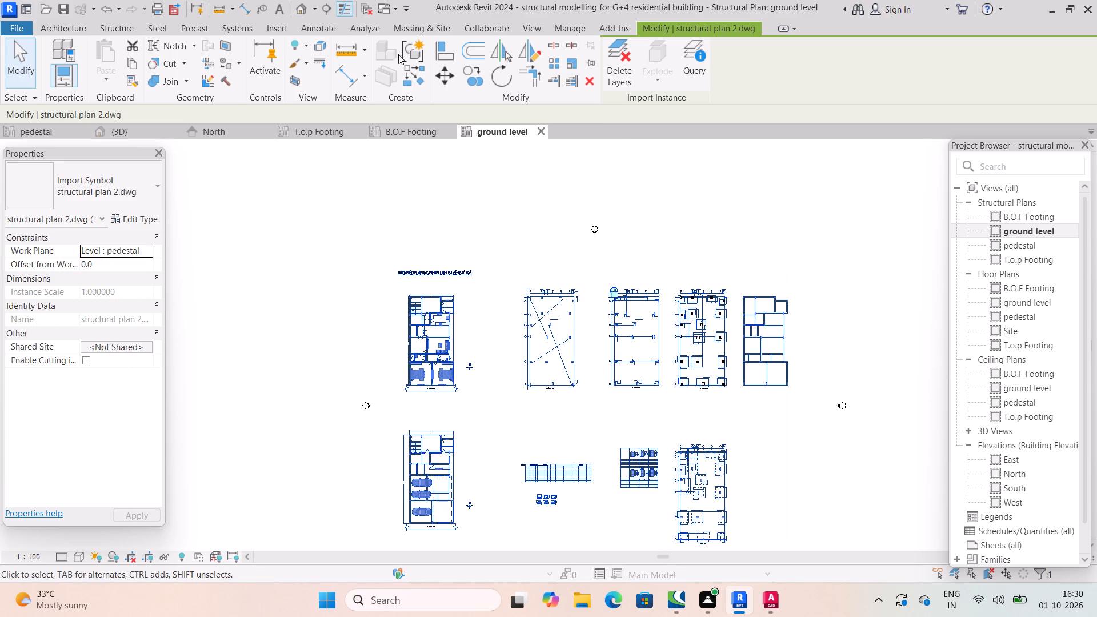
Move the imported drawing from the beam layout's lower-left column corner to the bottom midpoint of the 18" square column at grid 1's CF1/C2.
left_click(449, 82)
scroll(686, 341, "up", 3)
scroll(758, 396, "up", 3)
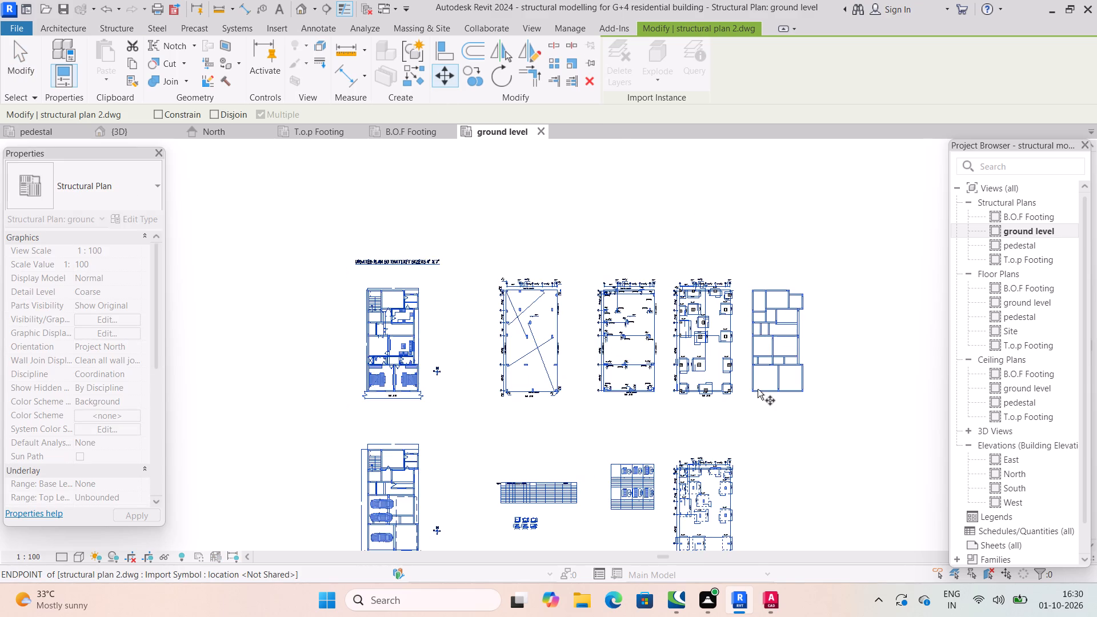
scroll(758, 390, "up", 8)
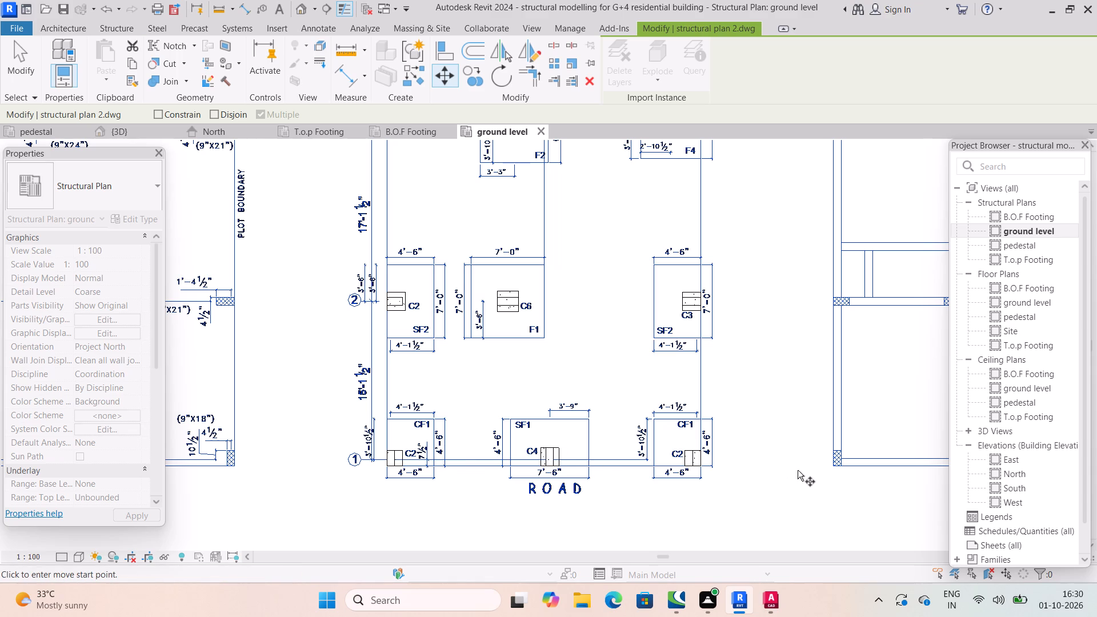
scroll(798, 470, "up", 4)
left_click(861, 465)
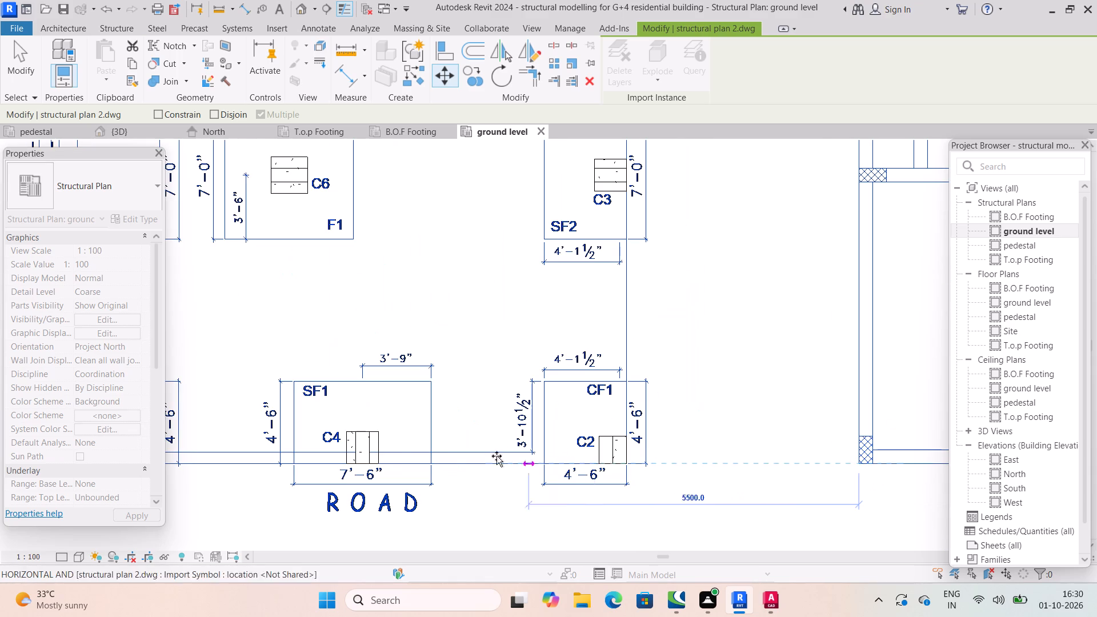
middle_click_drag(326, 452, 848, 428)
scroll(718, 442, "down", 1)
scroll(672, 446, "up", 3)
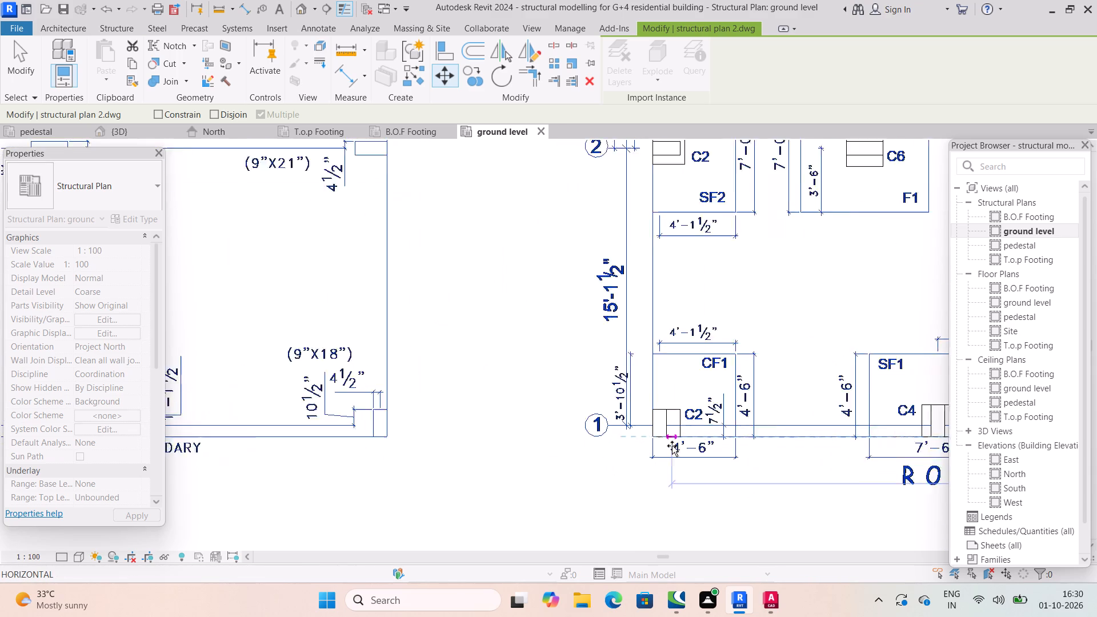
scroll(667, 446, "up", 4)
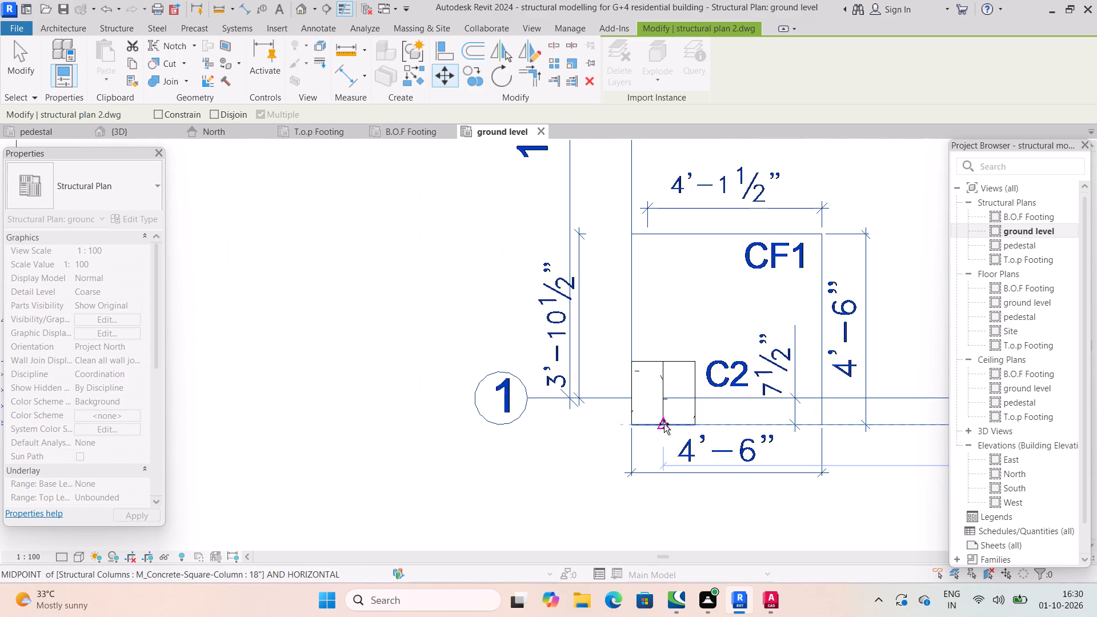
scroll(666, 425, "up", 13)
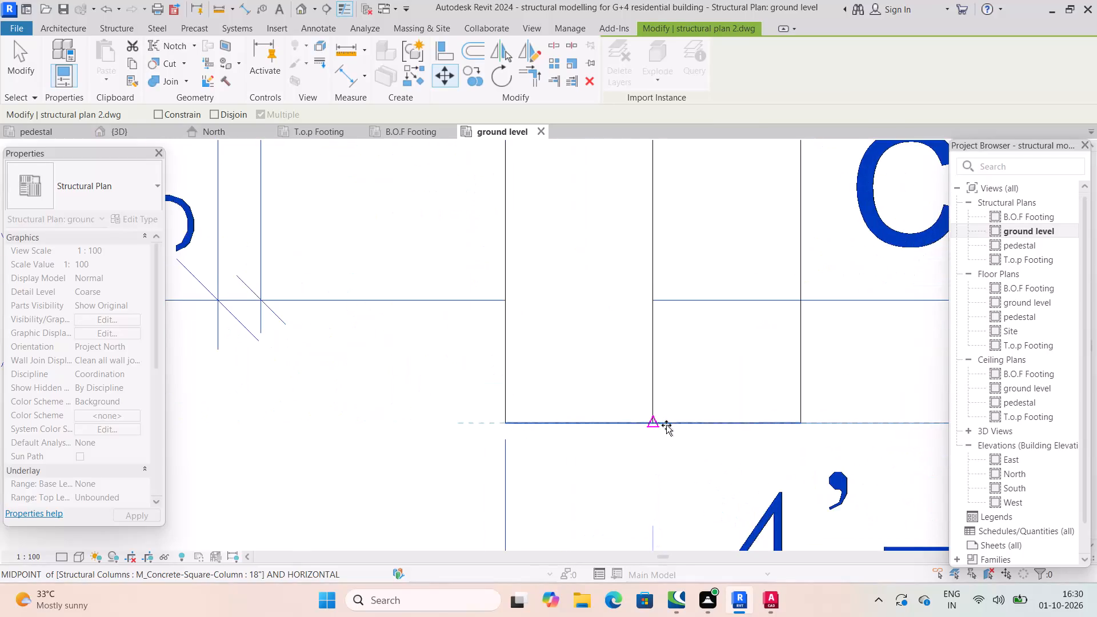
scroll(666, 425, "up", 2)
left_click(640, 422)
Examine how the modelled columns along grids 1 and 2 line up with the moved beam layout's hatched columns.
scroll(646, 421, "down", 6)
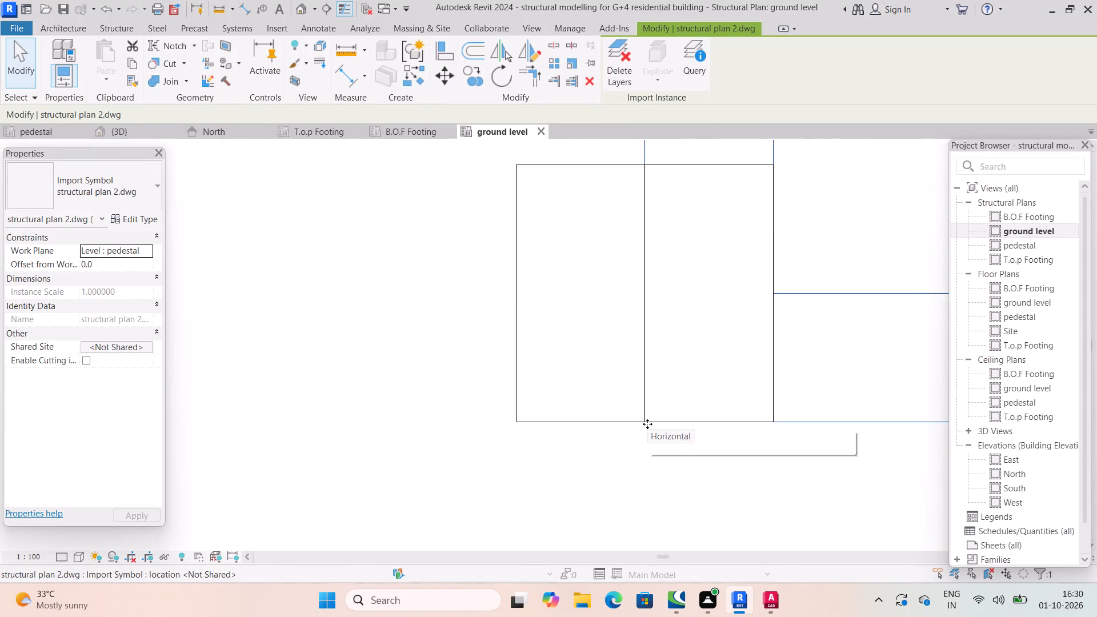
scroll(647, 424, "down", 20)
scroll(647, 424, "down", 9)
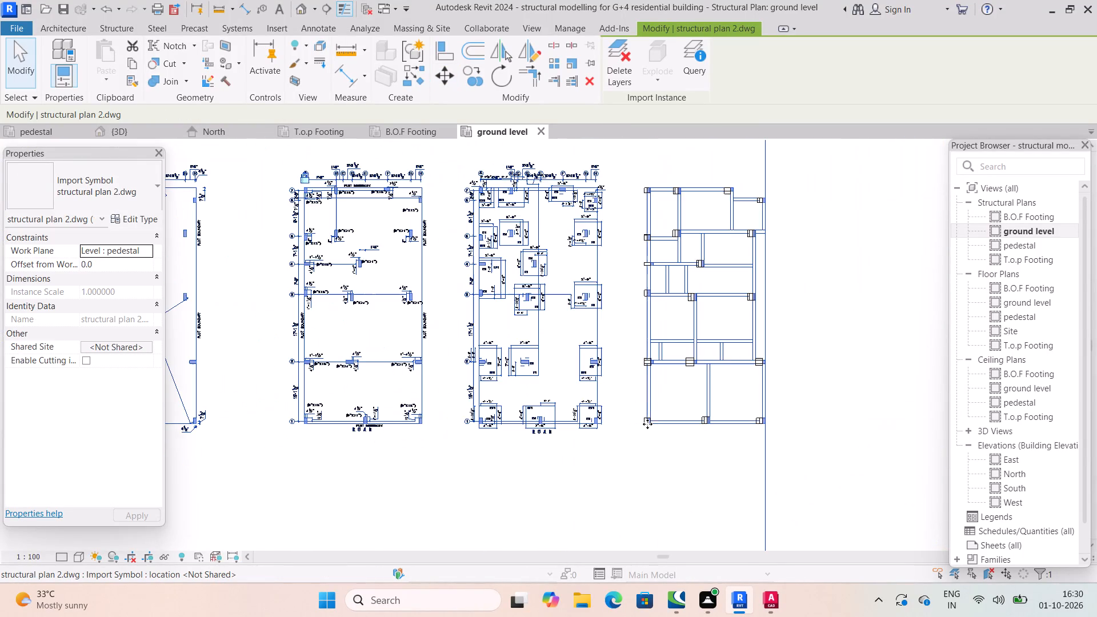
scroll(704, 374, "up", 18)
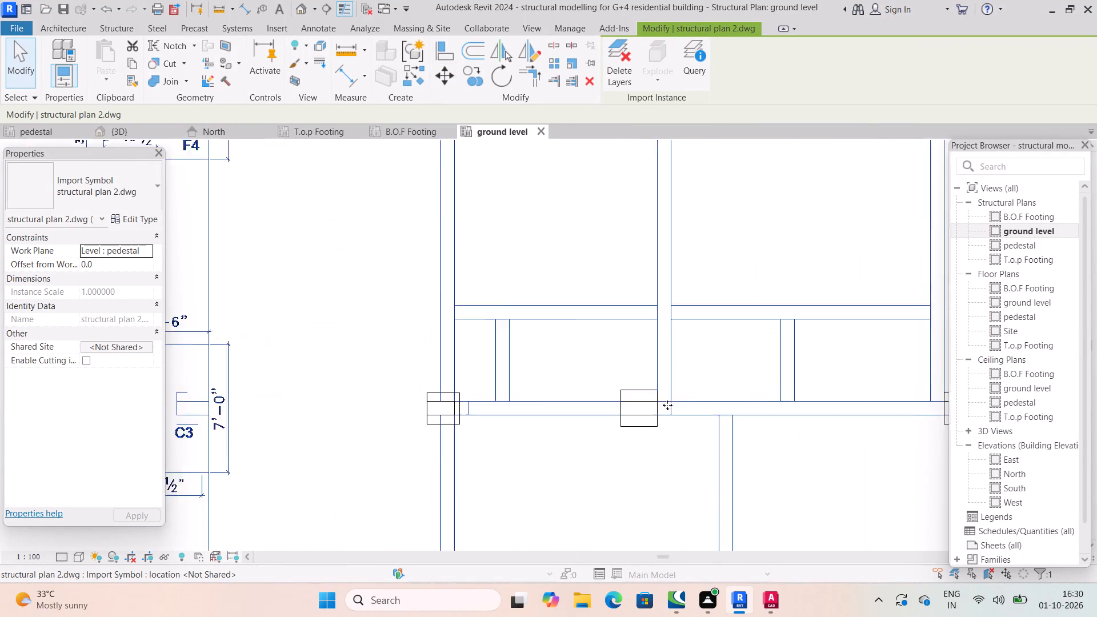
scroll(655, 406, "up", 3)
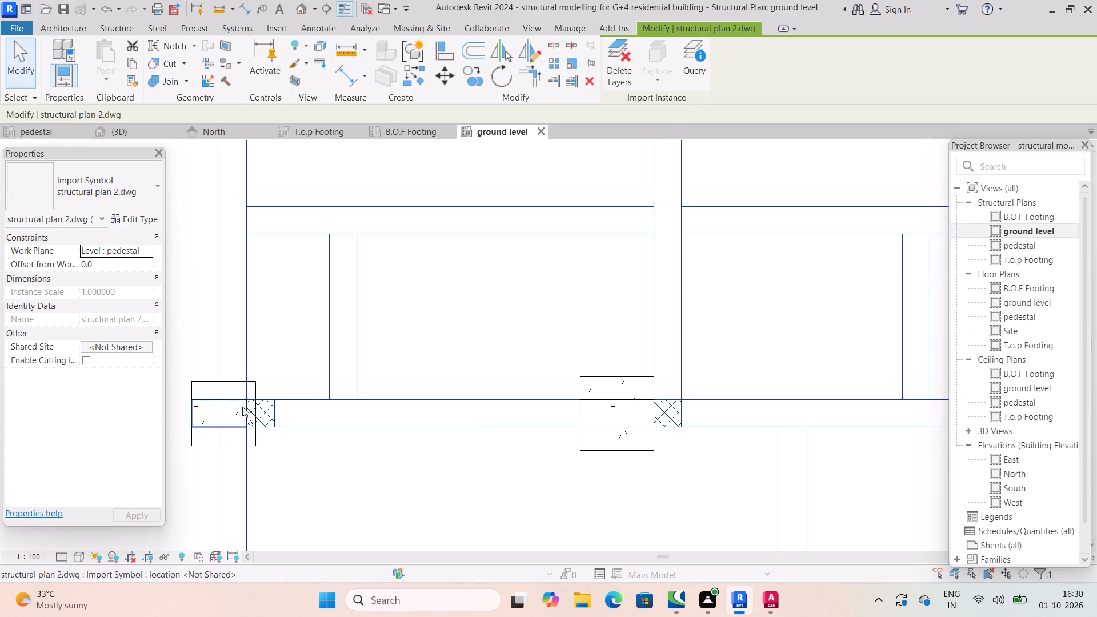
scroll(678, 412, "down", 3)
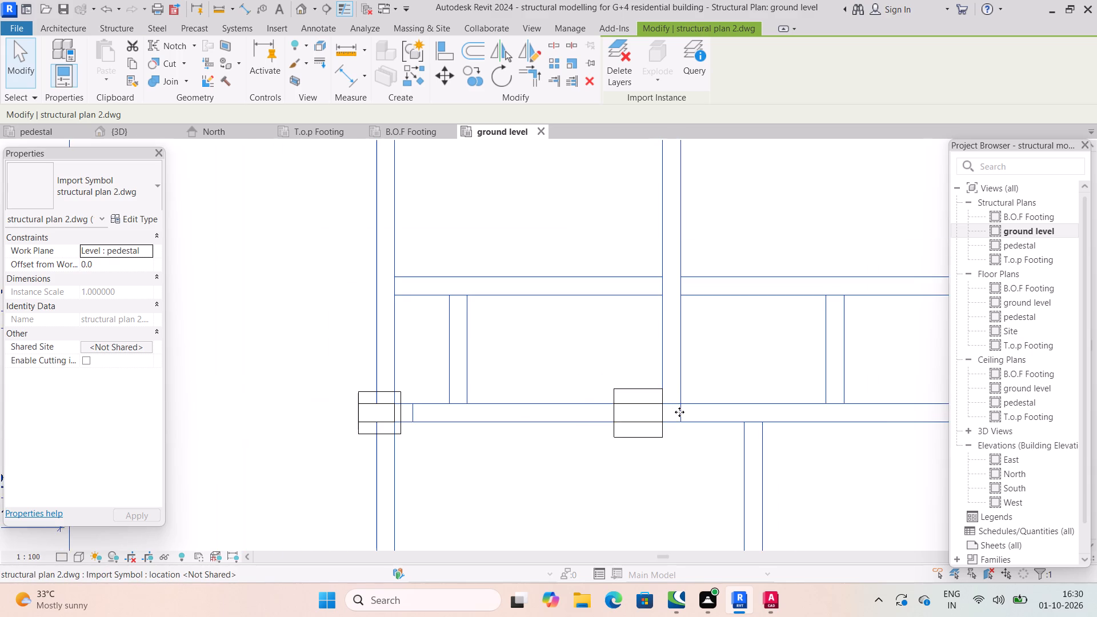
scroll(677, 409, "down", 4)
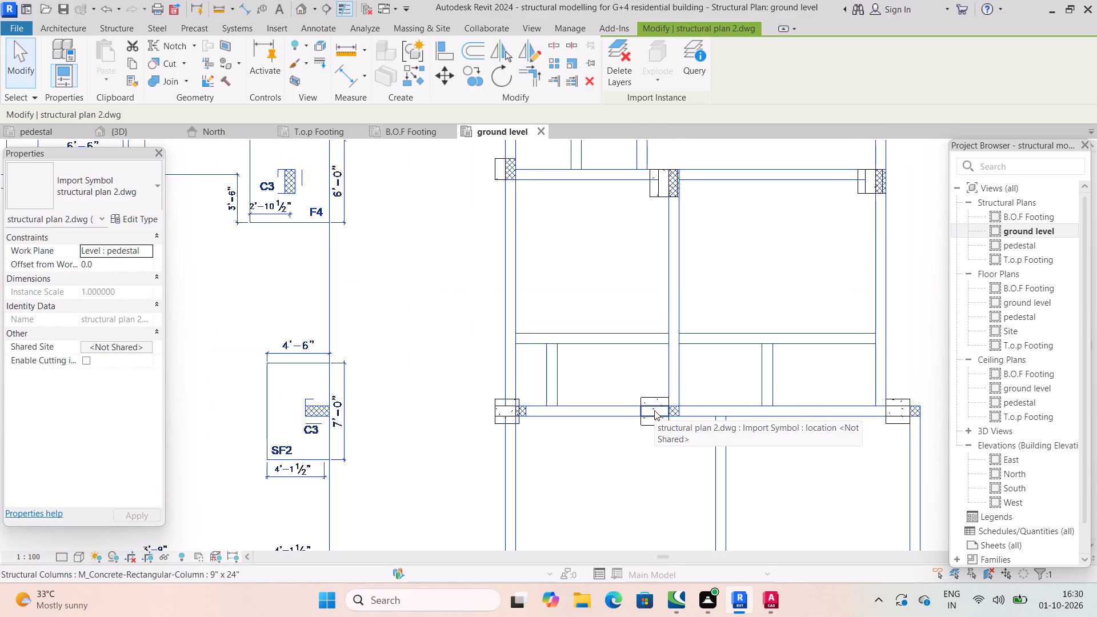
scroll(675, 307, "down", 3)
scroll(563, 519, "up", 7)
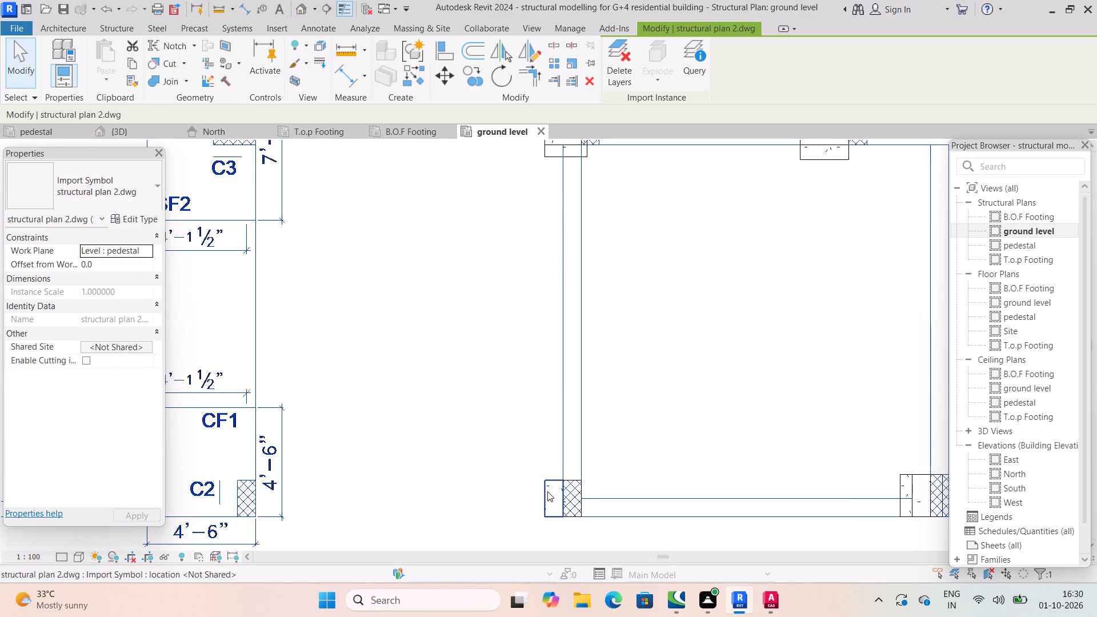
scroll(546, 491, "up", 3)
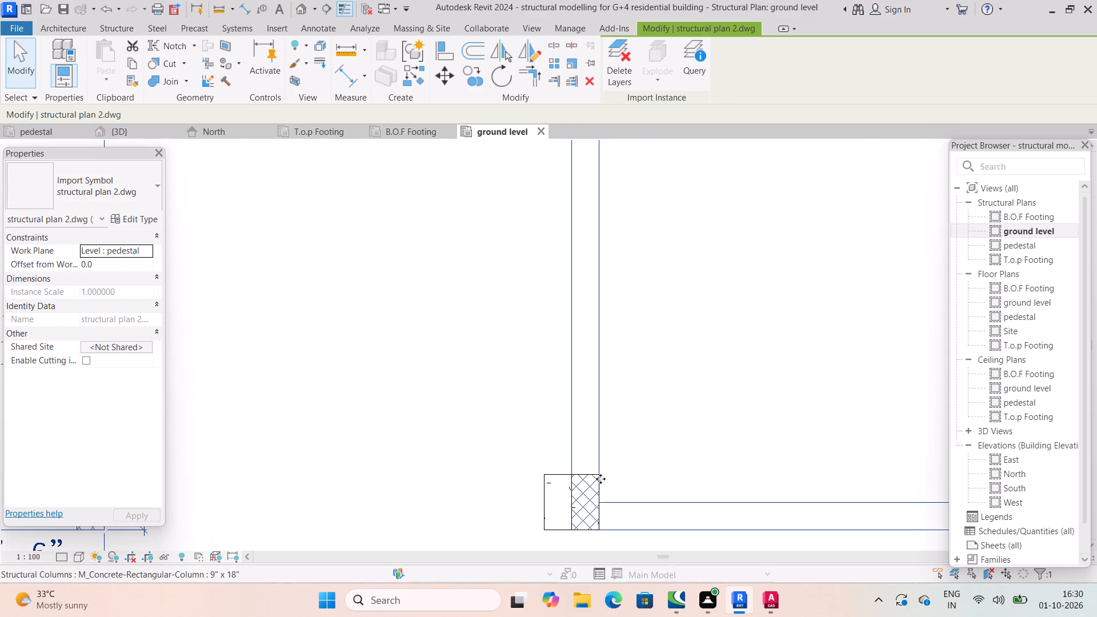
Examine how the modelled columns and pedestals along grids 1 to 4 line up with the moved beam layout.
scroll(600, 479, "down", 4)
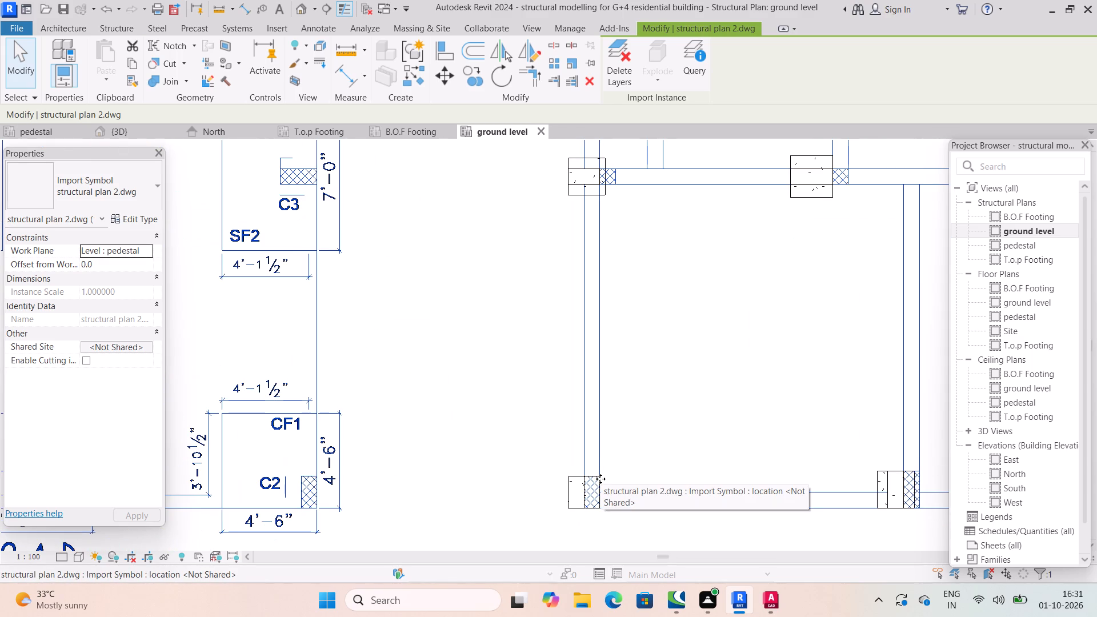
scroll(624, 496, "down", 2)
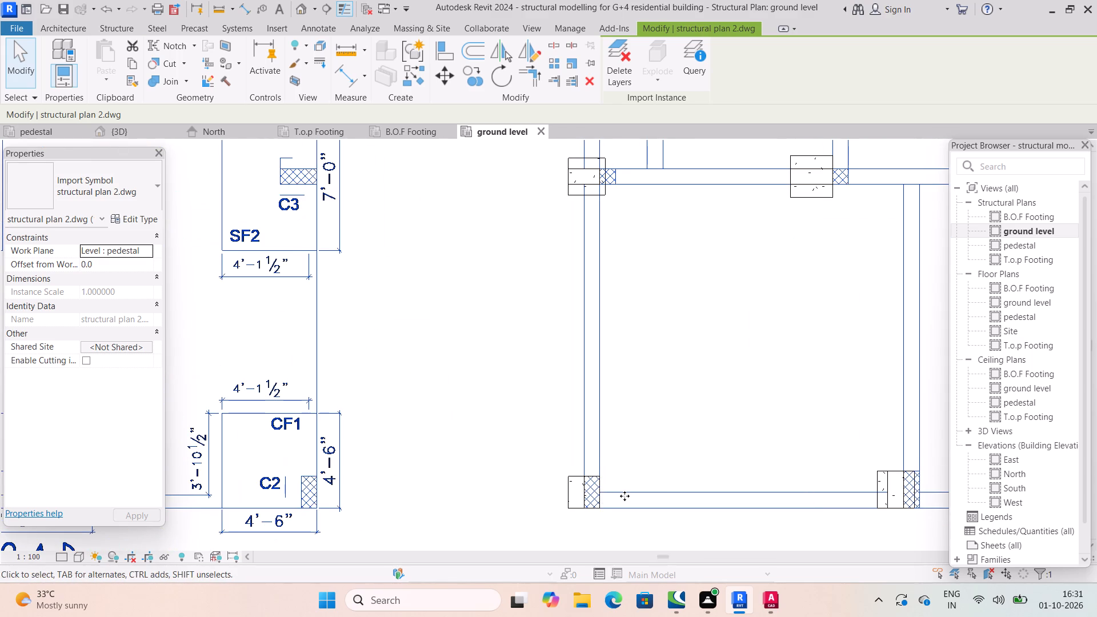
scroll(624, 496, "down", 5)
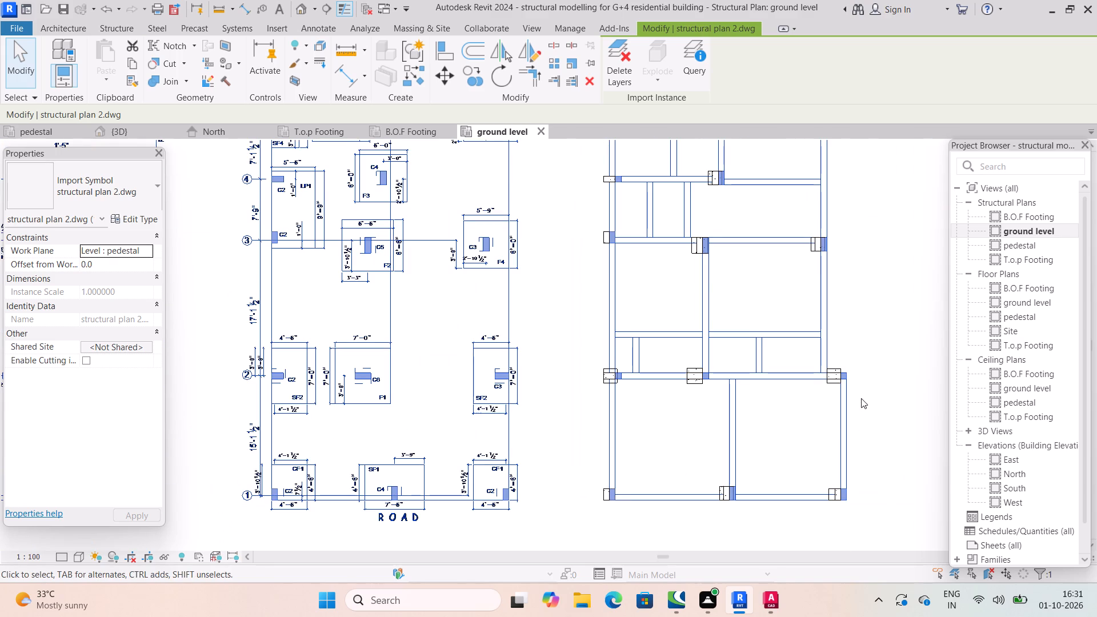
scroll(698, 216, "up", 4)
scroll(725, 269, "up", 4)
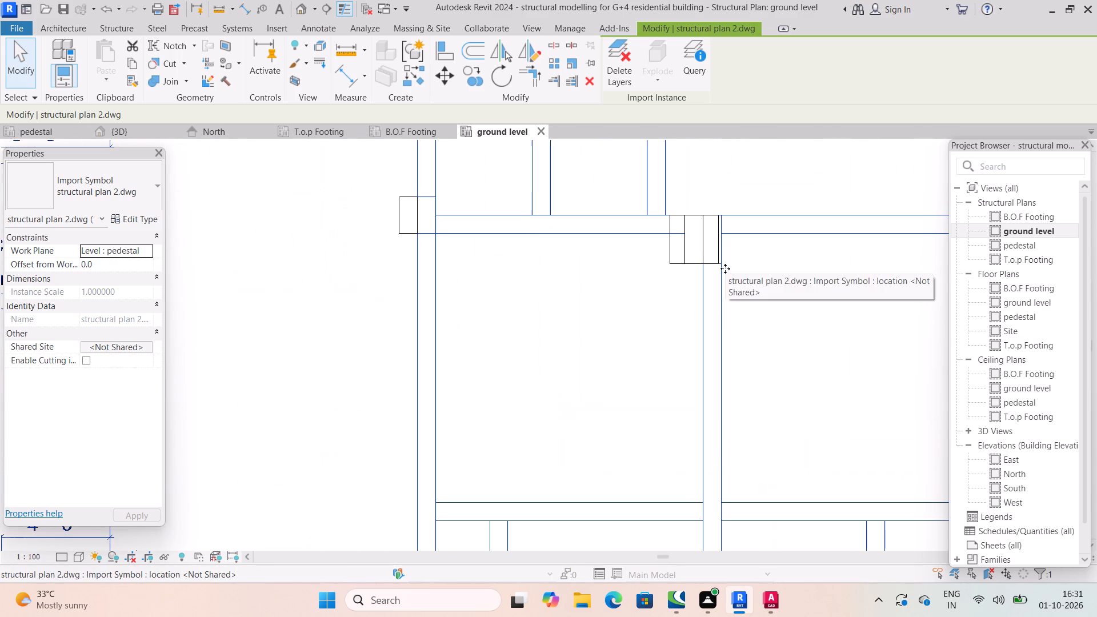
left_click(689, 230)
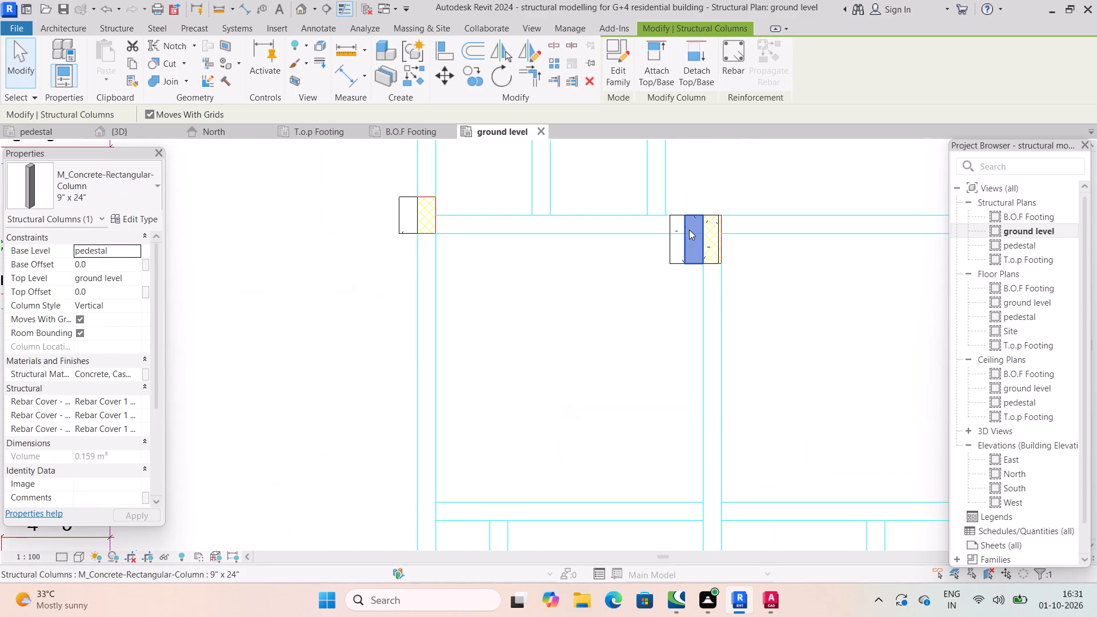
scroll(688, 243, "down", 7)
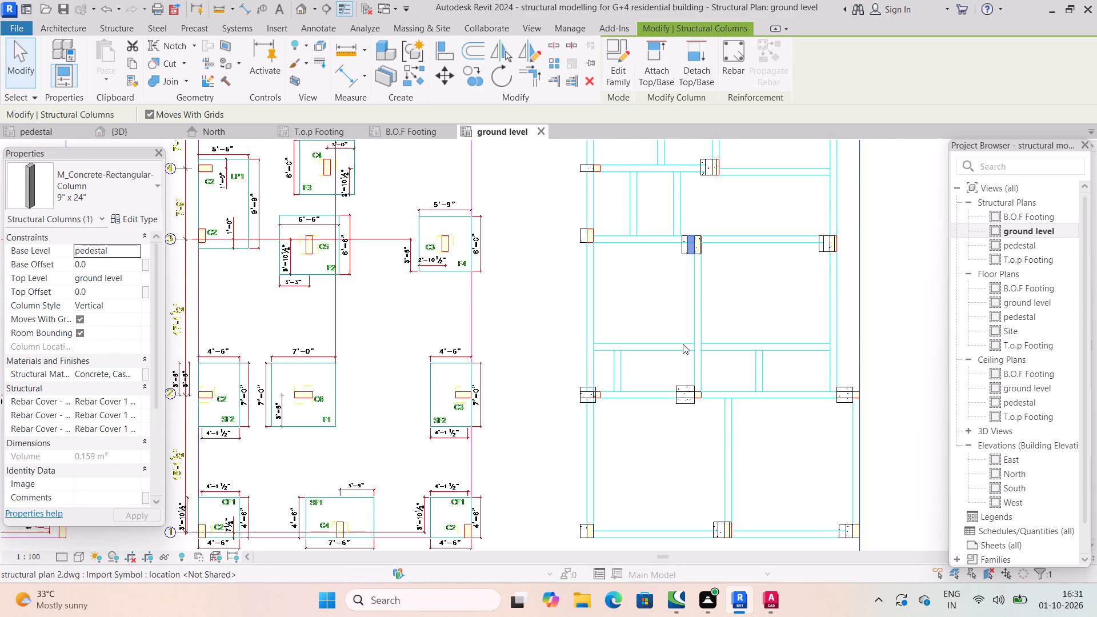
scroll(736, 531, "up", 4)
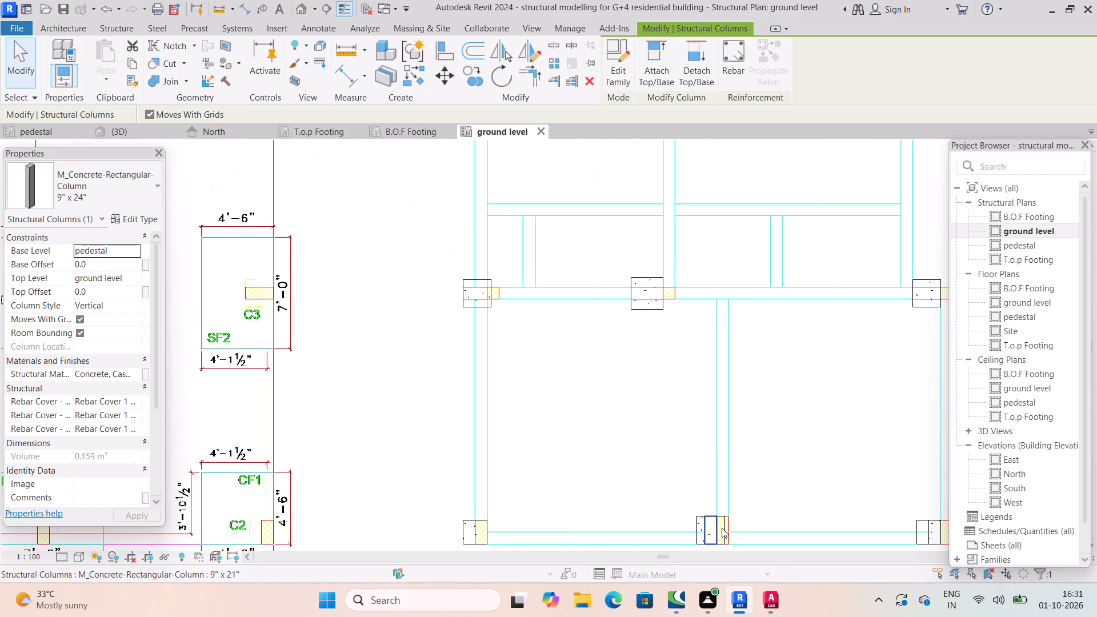
left_click(727, 527)
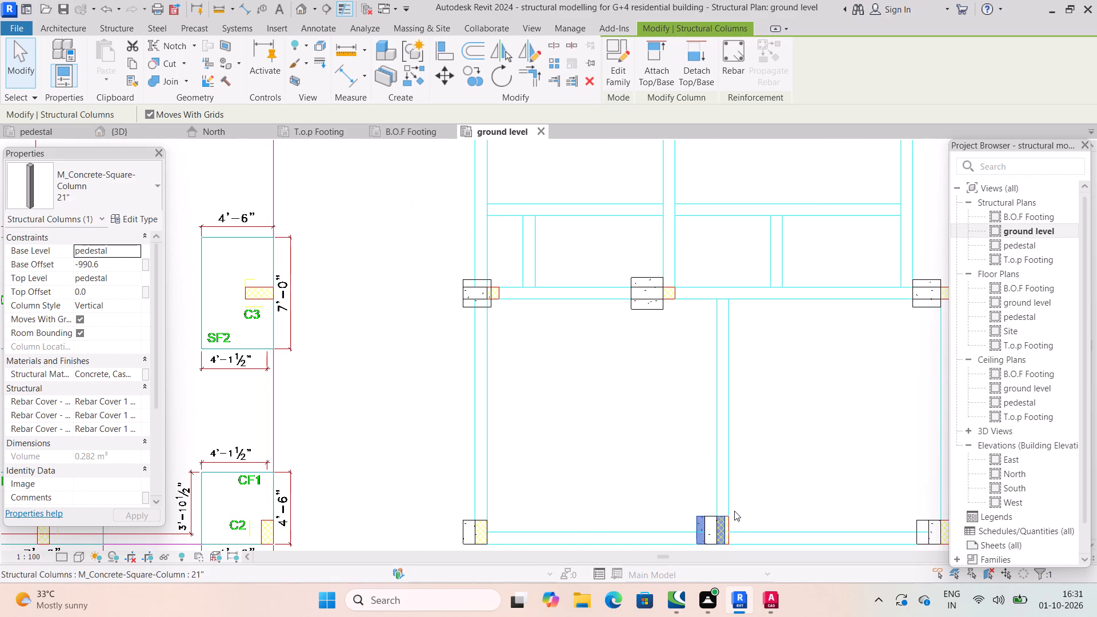
scroll(734, 511, "down", 9)
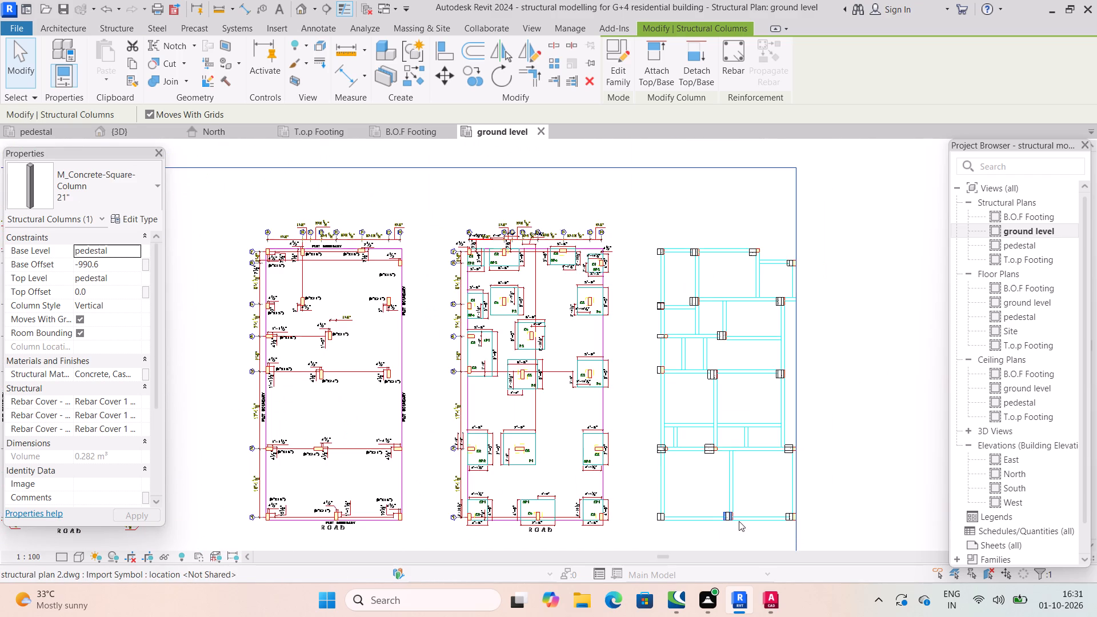
Undo the move of the imported structural plan 2.dwg drawing.
key("ctrl+z")
scroll(704, 431, "down", 10)
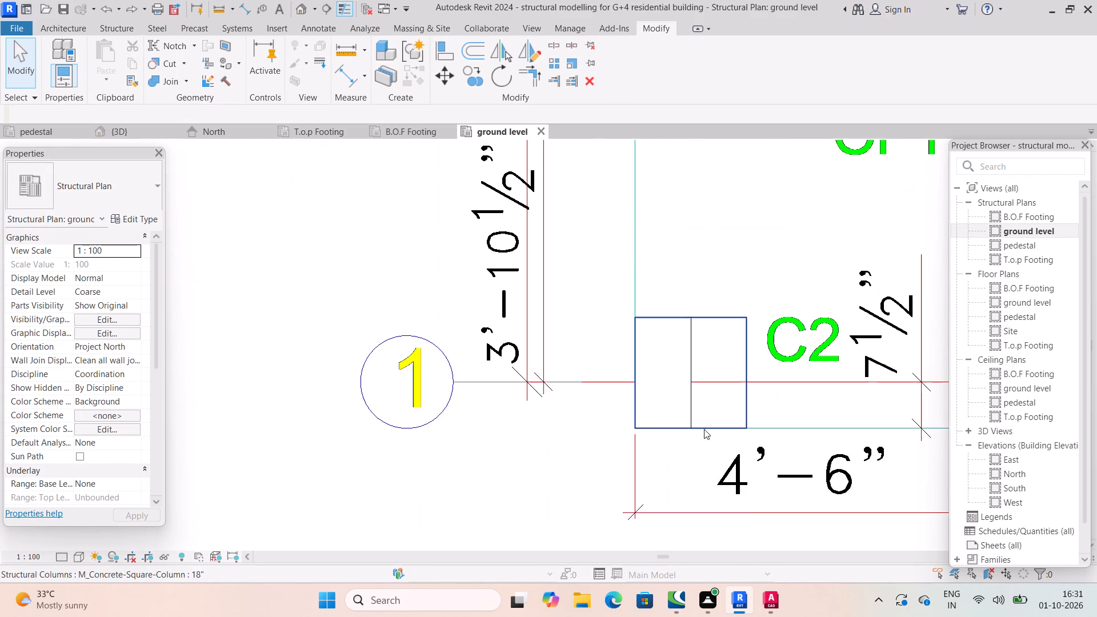
scroll(704, 429, "down", 10)
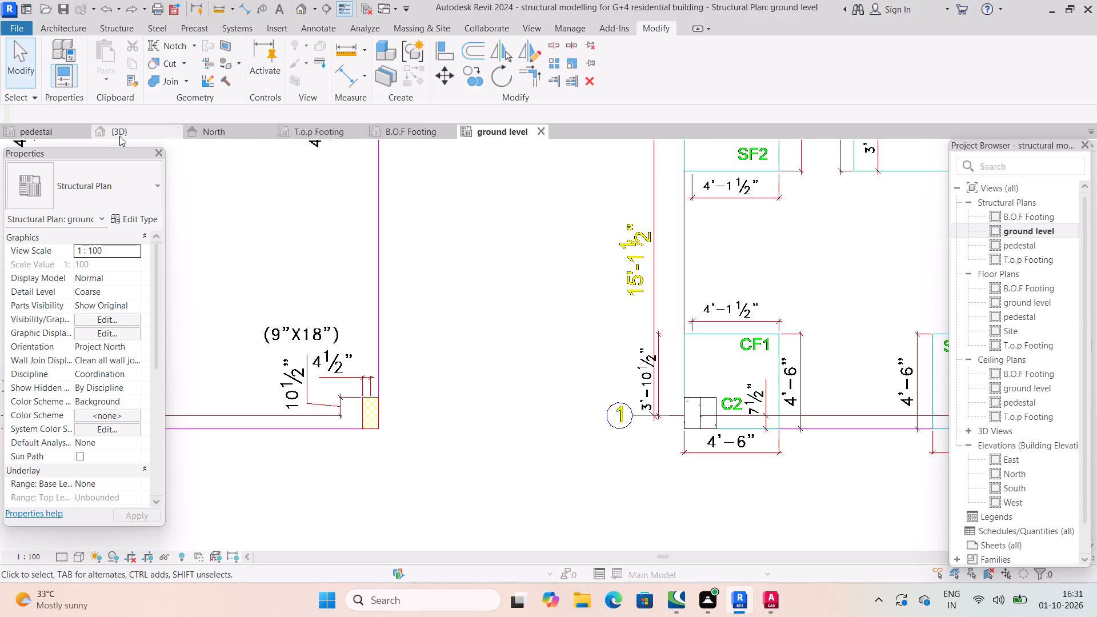
Open the 3D view and examine the footings, pedestals and columns against the imported footing and beam layouts.
left_click(131, 131)
scroll(642, 297, "down", 2)
middle_click_drag(772, 381, 752, 351, "shift")
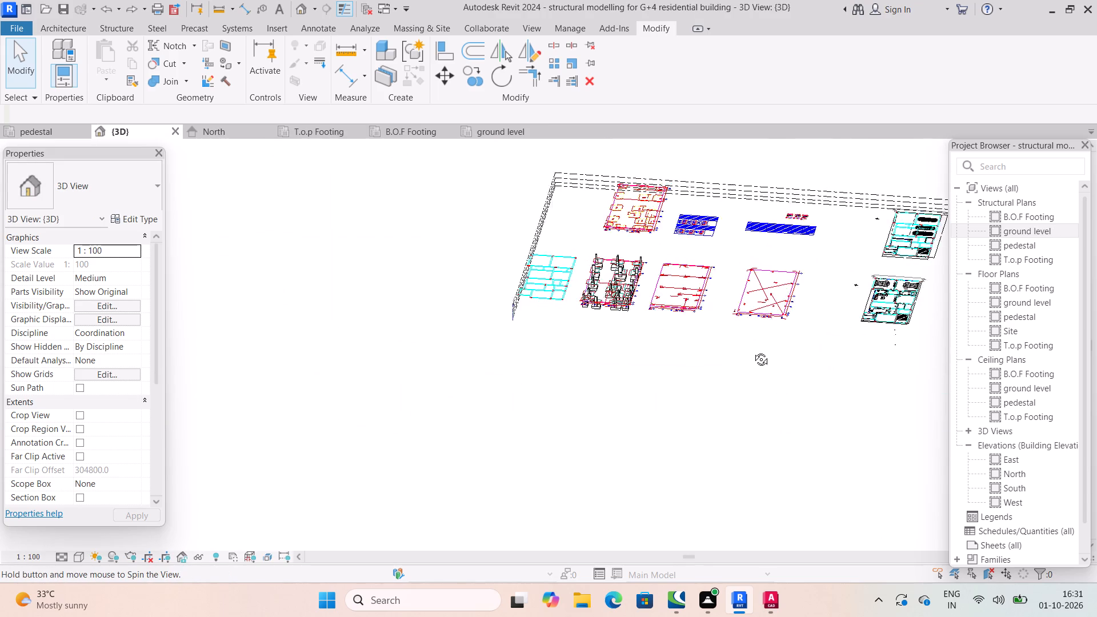
middle_click_drag(752, 351, 777, 269, "shift")
scroll(630, 286, "up", 12)
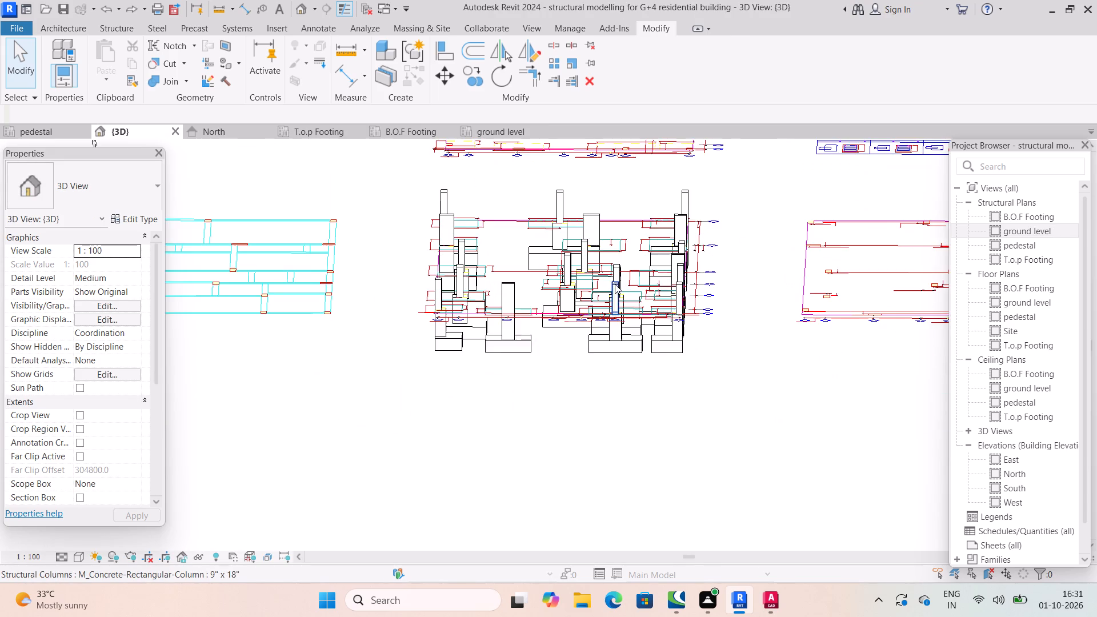
middle_click_drag(672, 346, 590, 497)
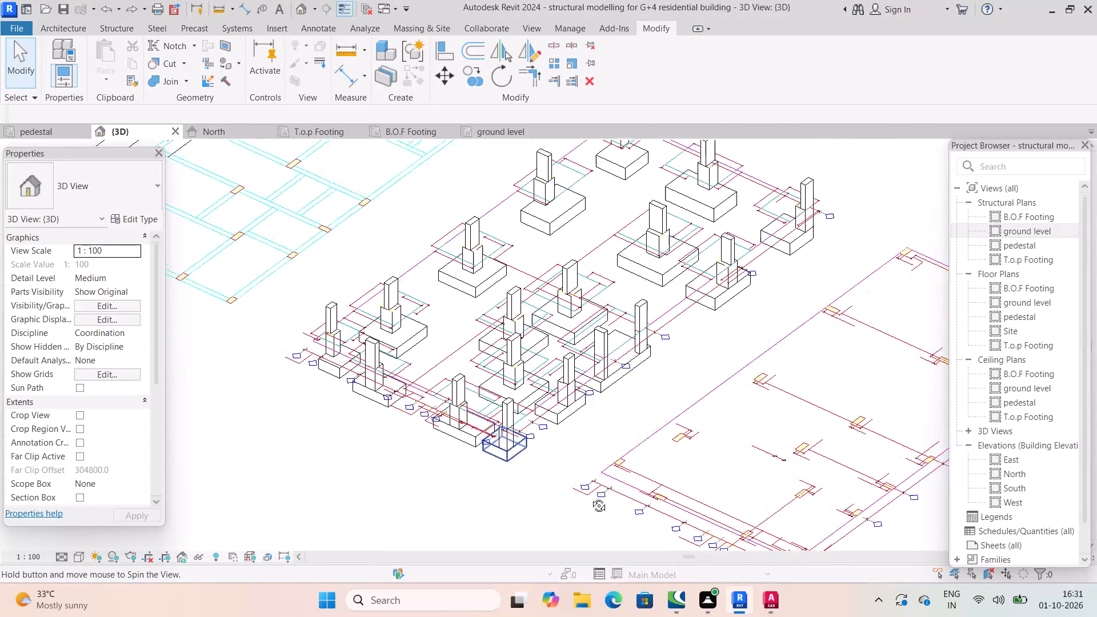
middle_click_drag(590, 497, 656, 520)
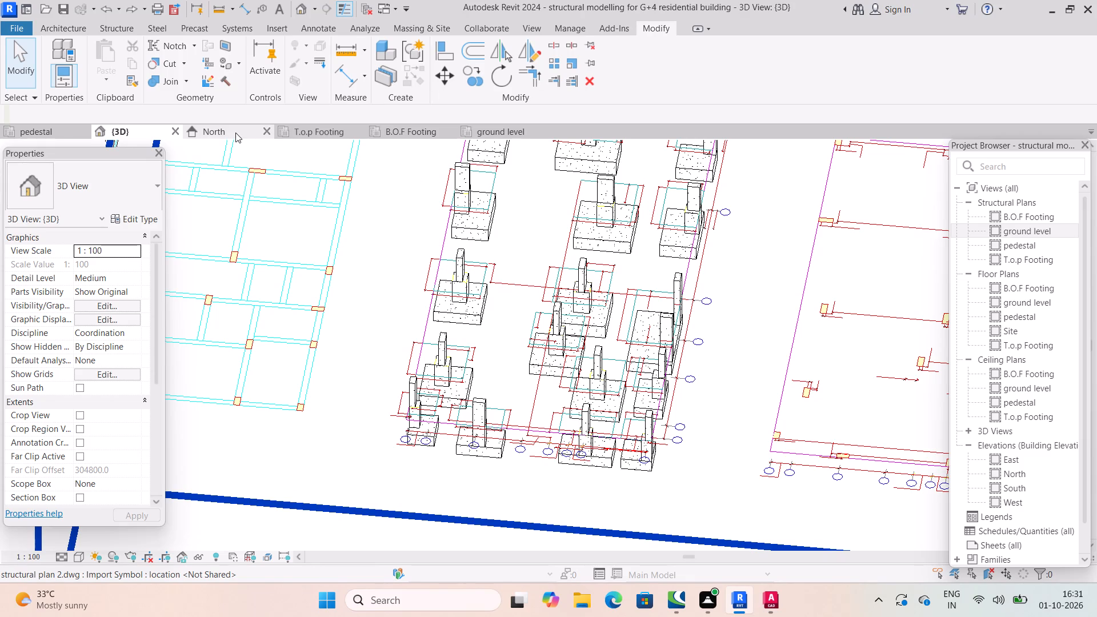
Return to the ground level structural plan and examine the columns on the grid 1 and 2 footings against the column layout.
left_click(502, 129)
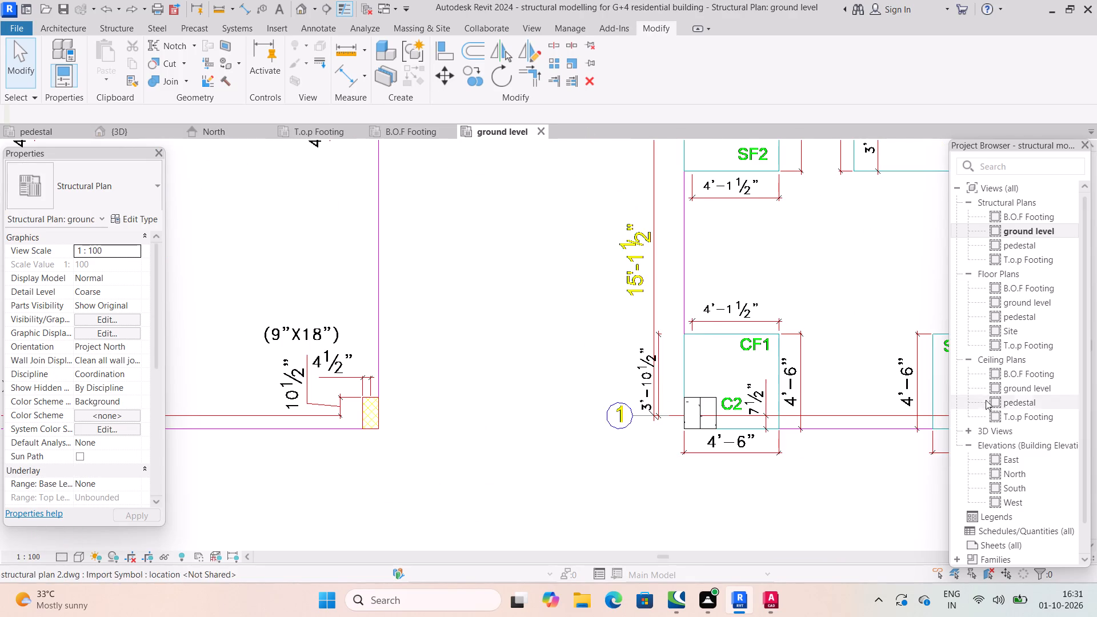
scroll(831, 328, "down", 4)
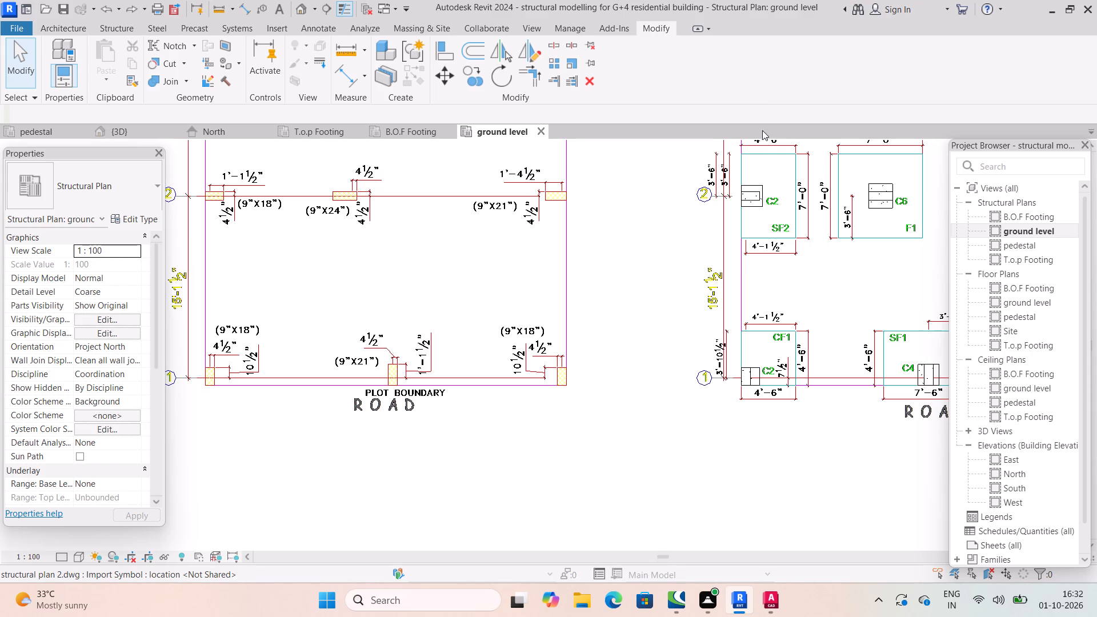
scroll(768, 209, "down", 2)
scroll(768, 209, "up", 7)
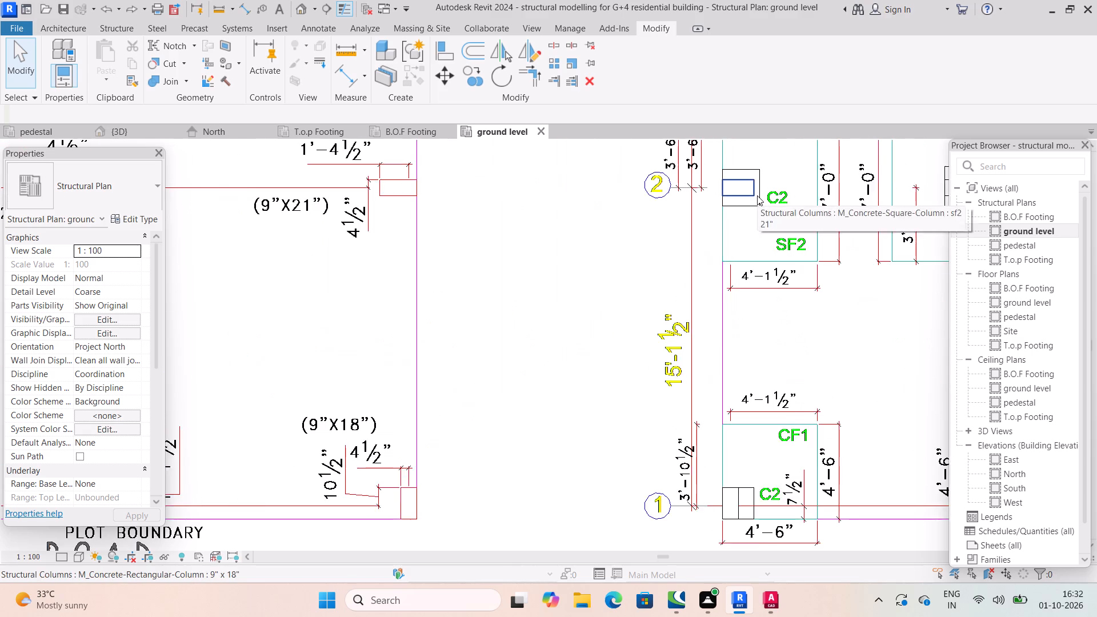
scroll(757, 195, "up", 1)
scroll(757, 195, "down", 8)
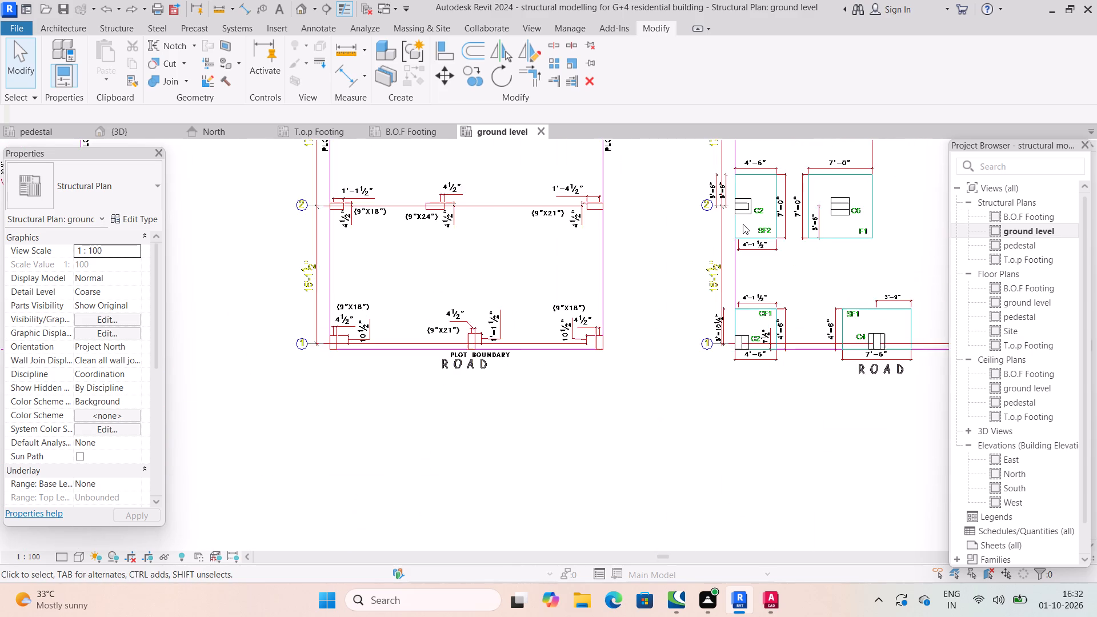
scroll(743, 224, "down", 4)
scroll(819, 294, "down", 1)
scroll(819, 294, "up", 2)
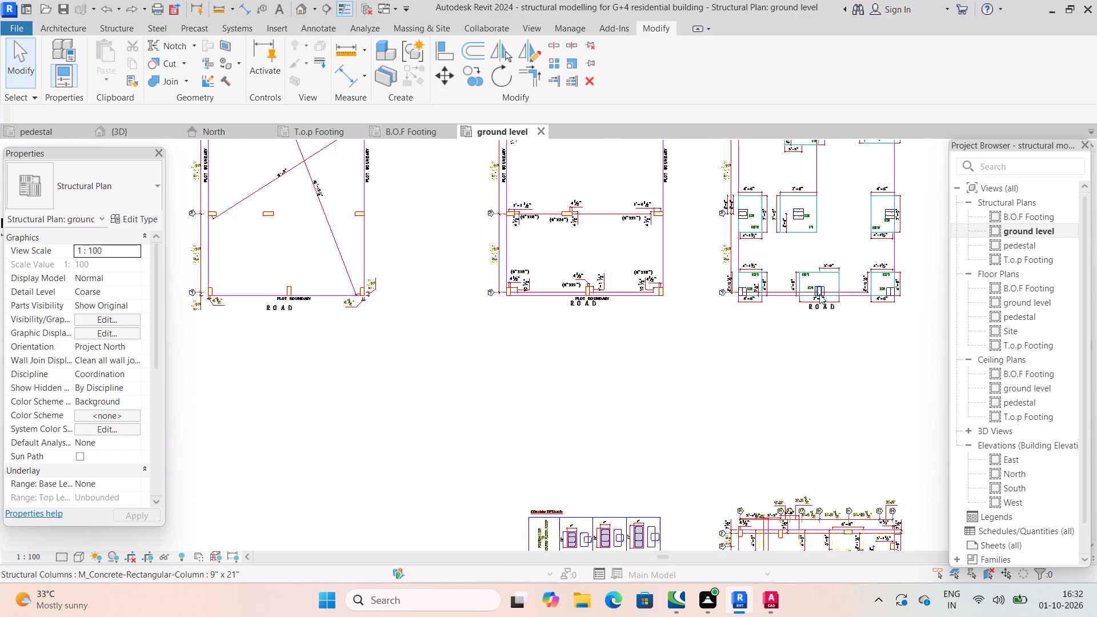
scroll(819, 294, "up", 13)
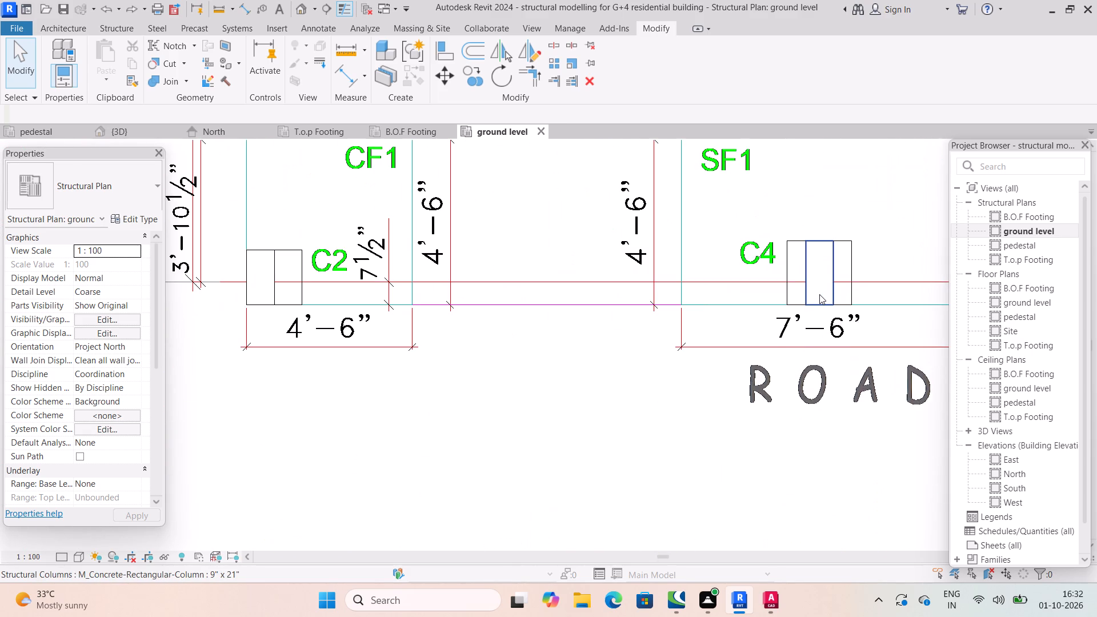
scroll(819, 294, "up", 1)
scroll(819, 294, "down", 1)
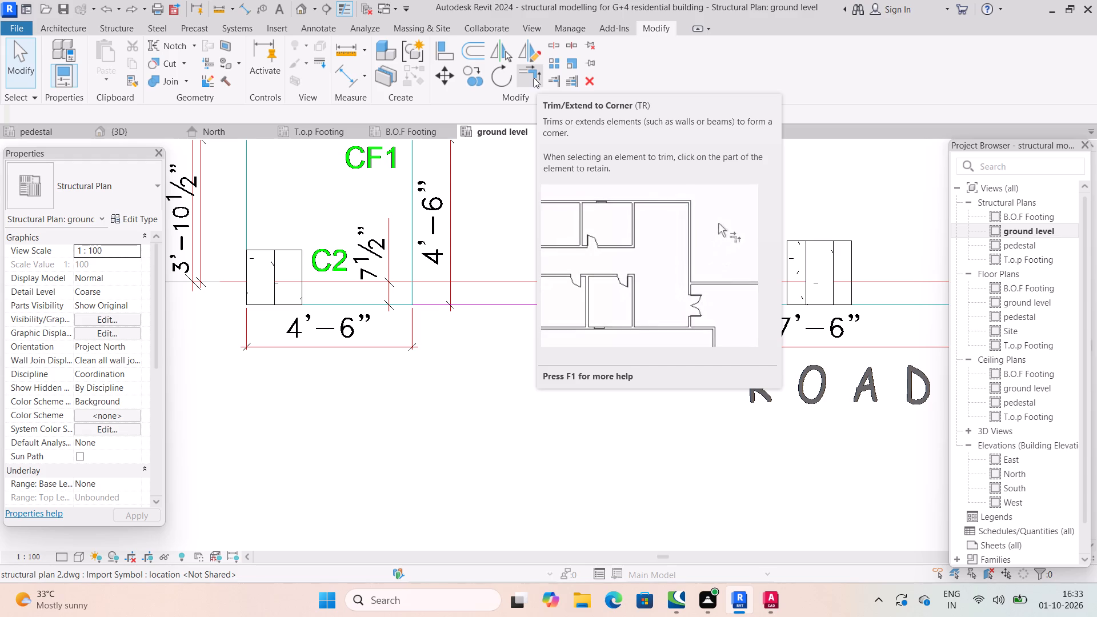
scroll(534, 78, "down", 1)
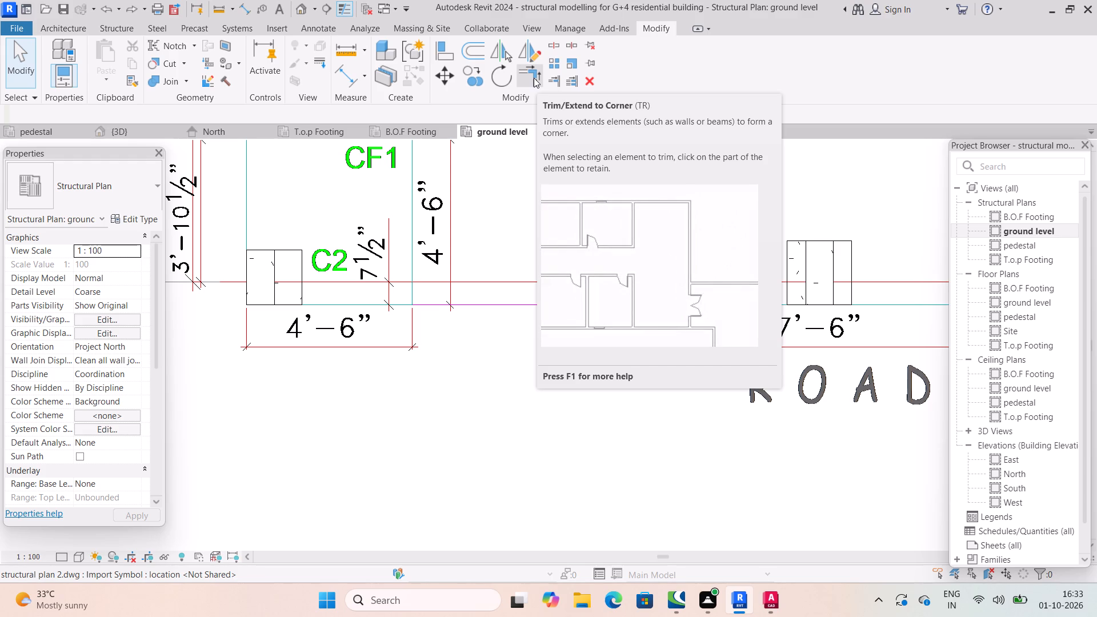
scroll(534, 78, "down", 5)
scroll(605, 163, "down", 4)
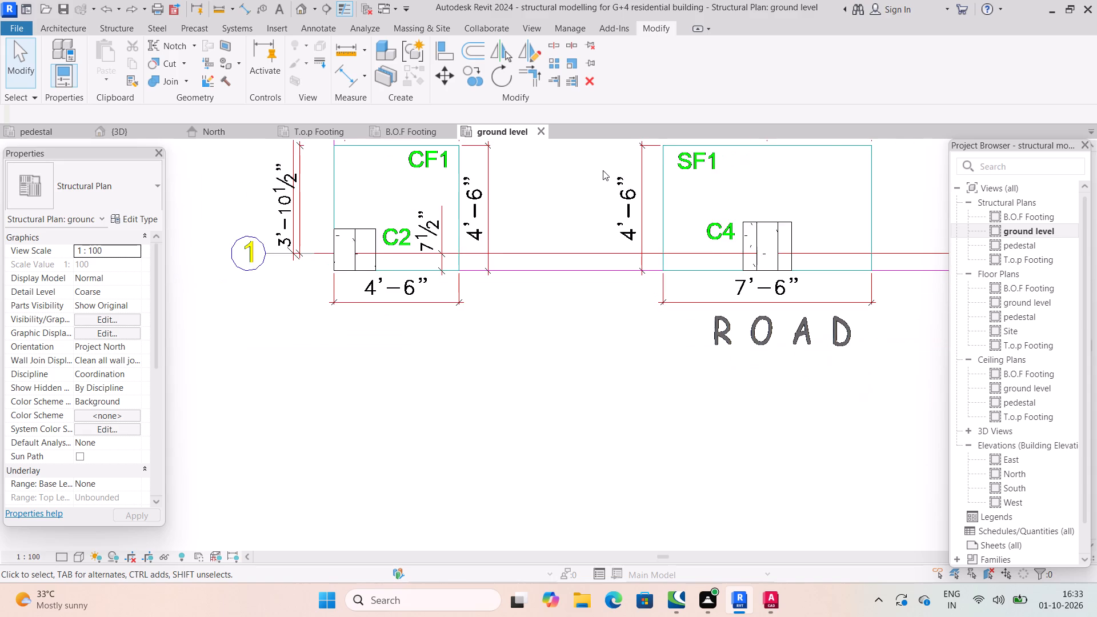
scroll(603, 170, "down", 5)
middle_click_drag(600, 178, 602, 290)
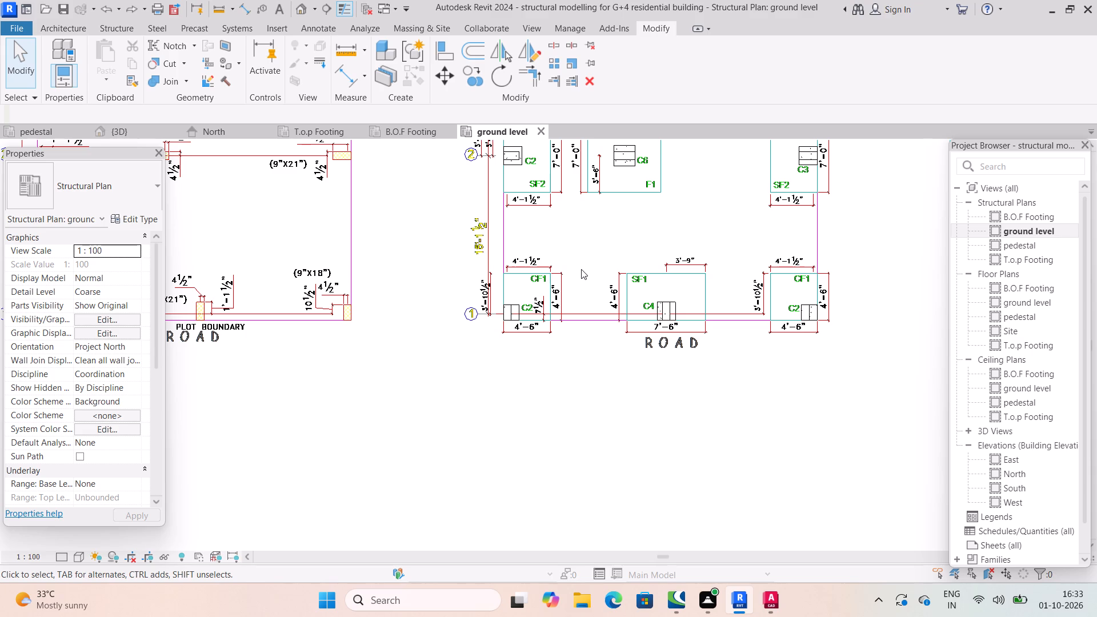
scroll(580, 270, "down", 2)
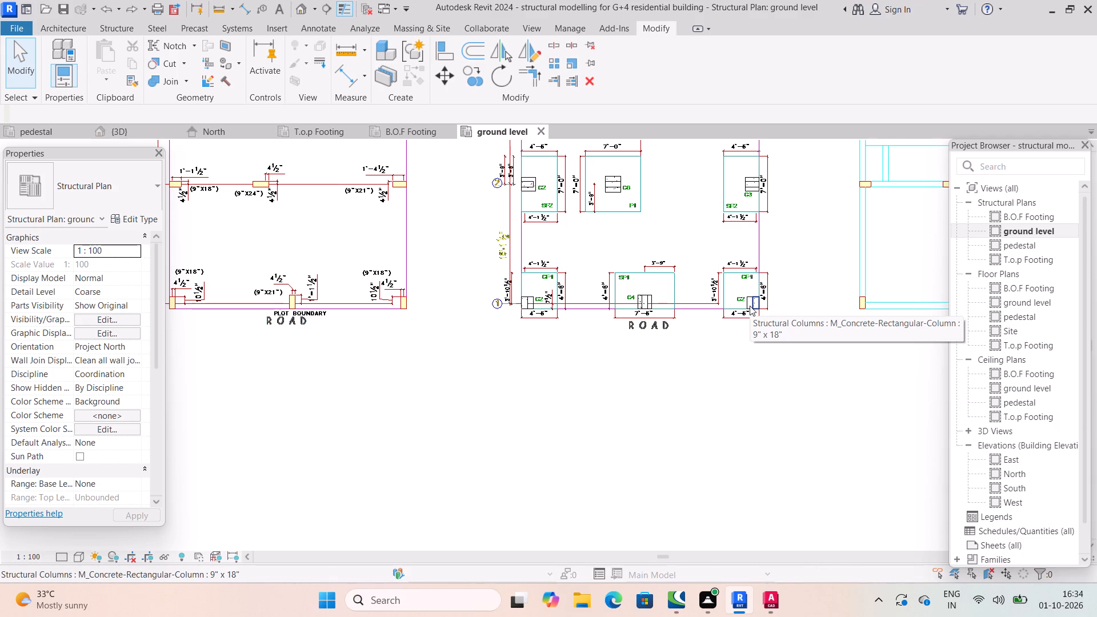
Inspect the rectangular columns on the plan, checking the types at the far CF1/C2 on grid 1, F2/C5 and F4/C3.
scroll(762, 319, "up", 11)
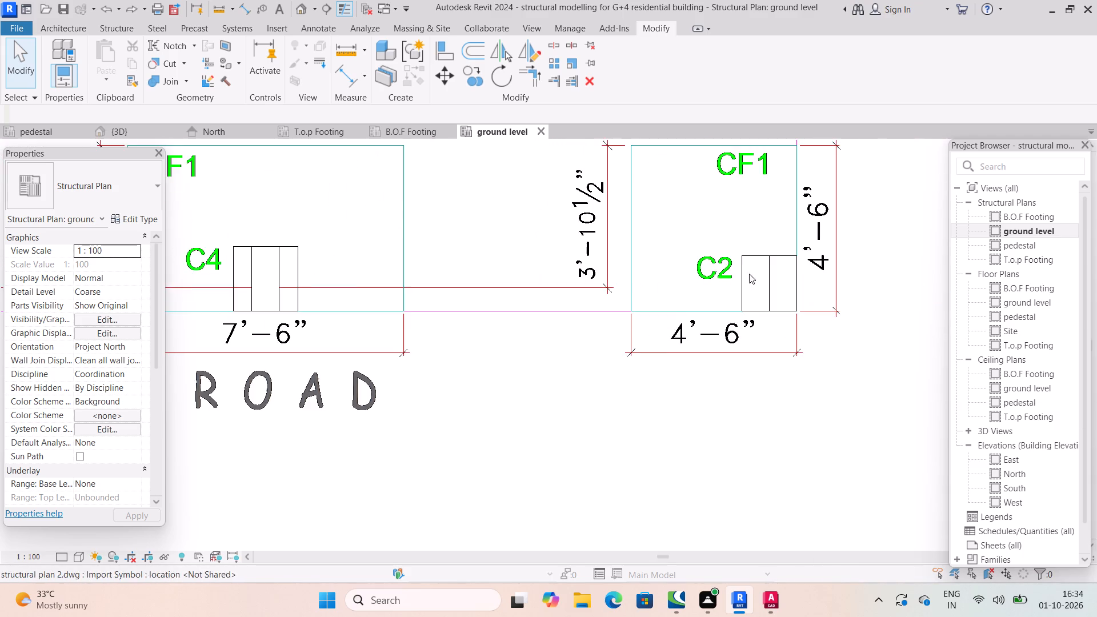
scroll(749, 274, "up", 4)
left_click(803, 247)
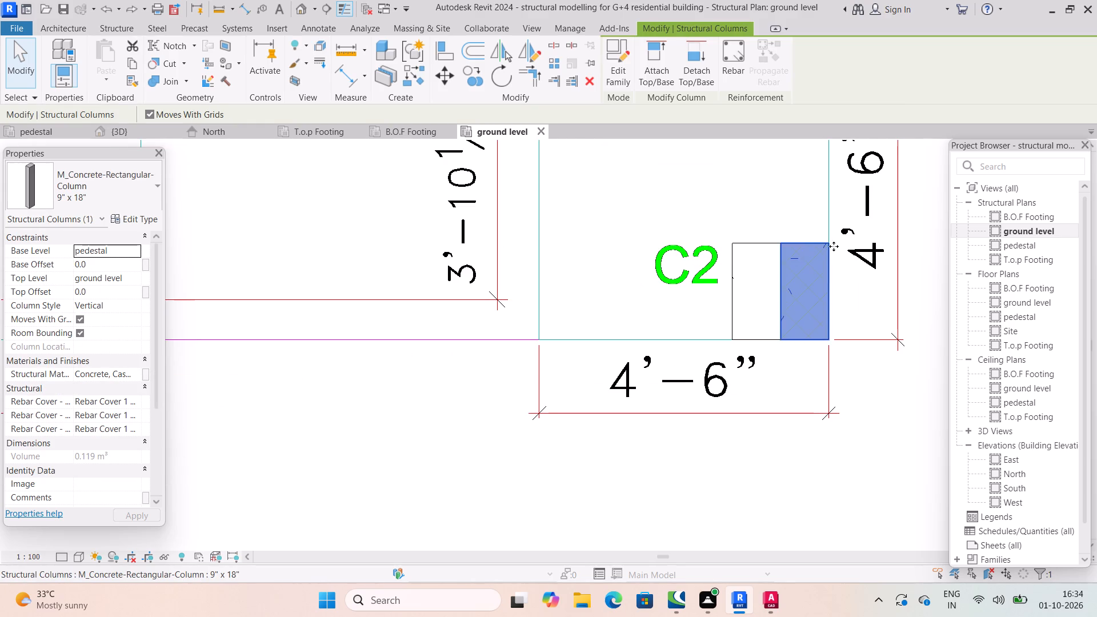
scroll(836, 237, "down", 4)
scroll(892, 213, "down", 5)
scroll(813, 181, "down", 4)
middle_click_drag(808, 187, 804, 209)
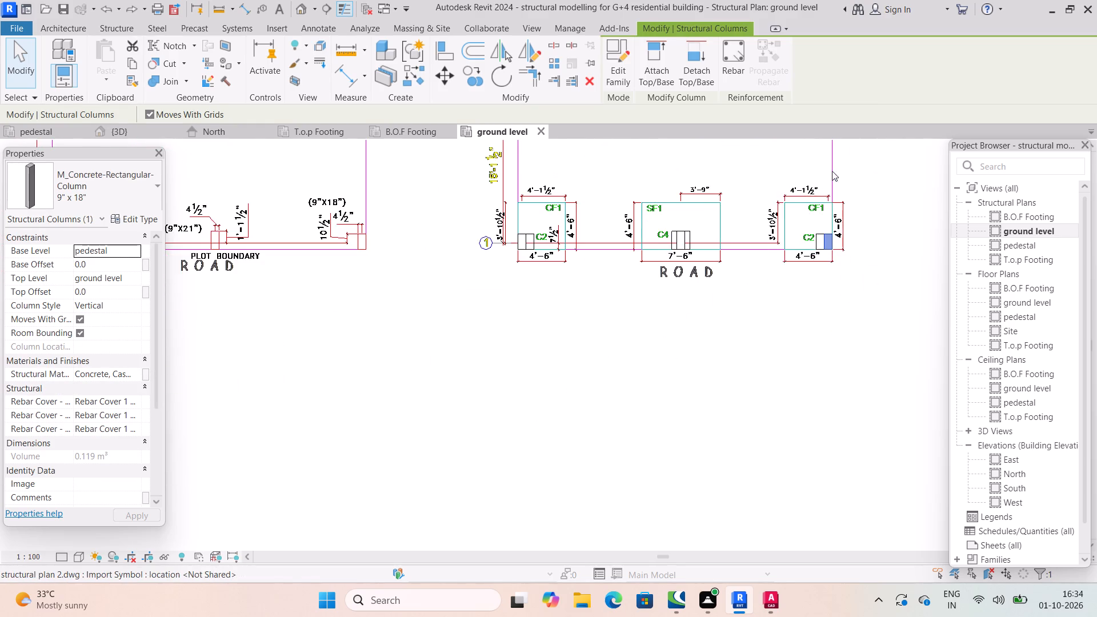
middle_click_drag(832, 171, 846, 236)
scroll(725, 206, "down", 4)
scroll(687, 191, "up", 5)
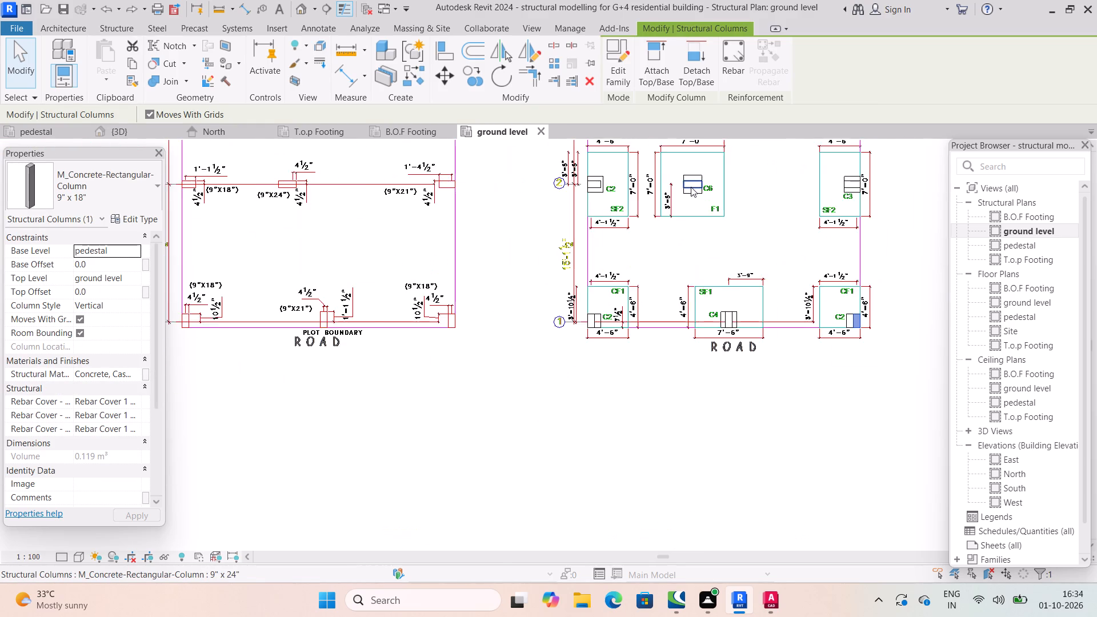
scroll(691, 187, "up", 1)
scroll(831, 229, "down", 1)
middle_click_drag(913, 198, 890, 254)
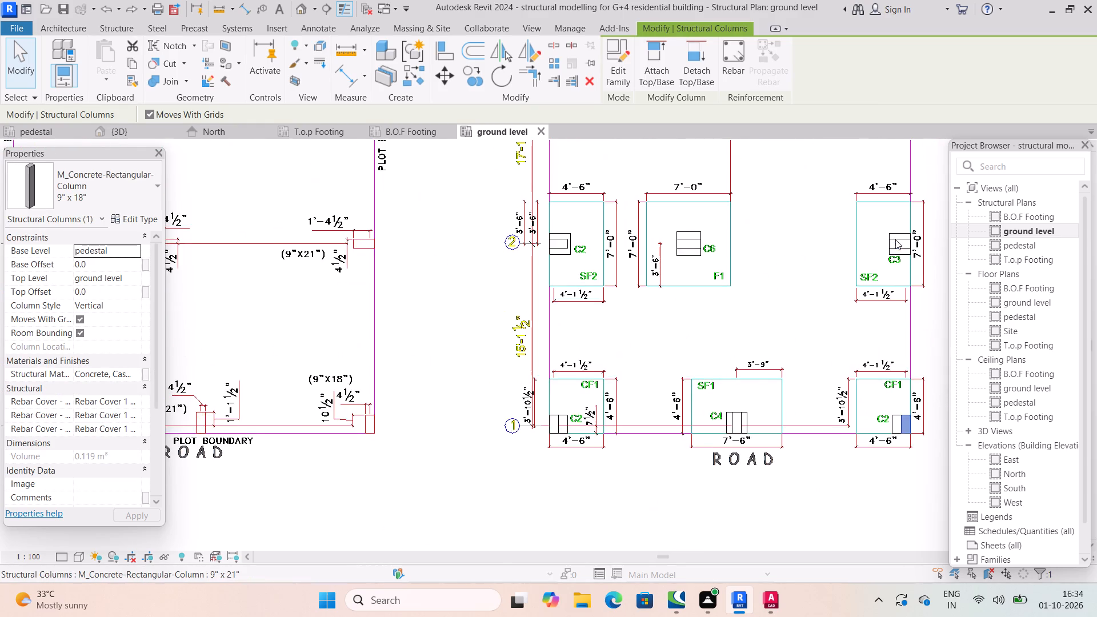
scroll(897, 234, "up", 2)
scroll(694, 197, "up", 1)
scroll(693, 202, "down", 4)
middle_click_drag(640, 262, 650, 324)
scroll(640, 290, "down", 1)
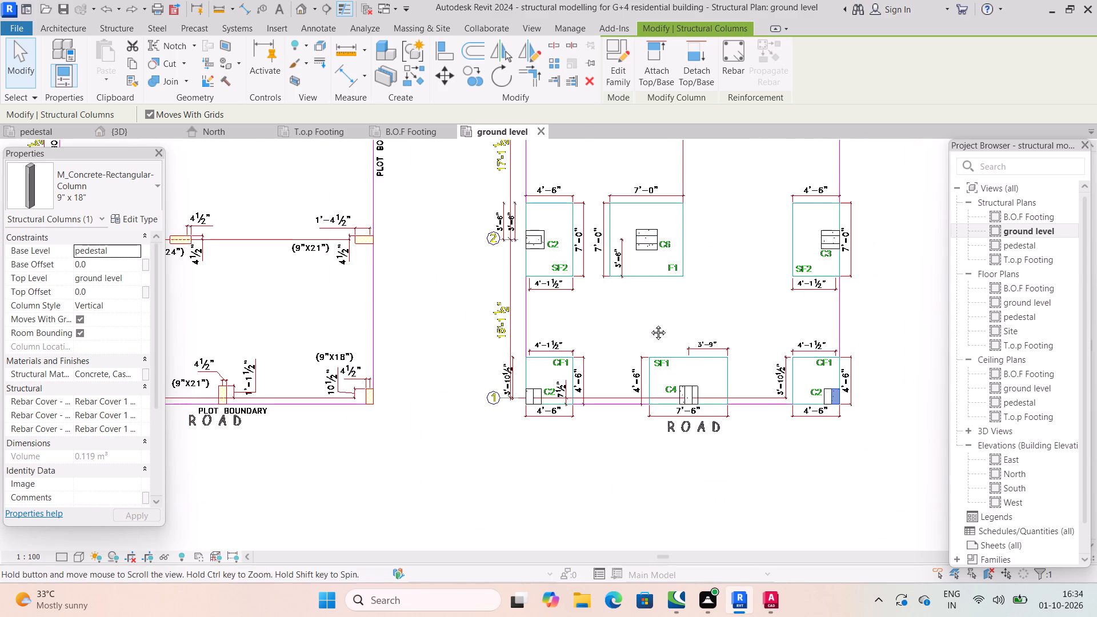
middle_click_drag(650, 324, 672, 360)
middle_click_drag(720, 257, 714, 316)
scroll(655, 254, "up", 3)
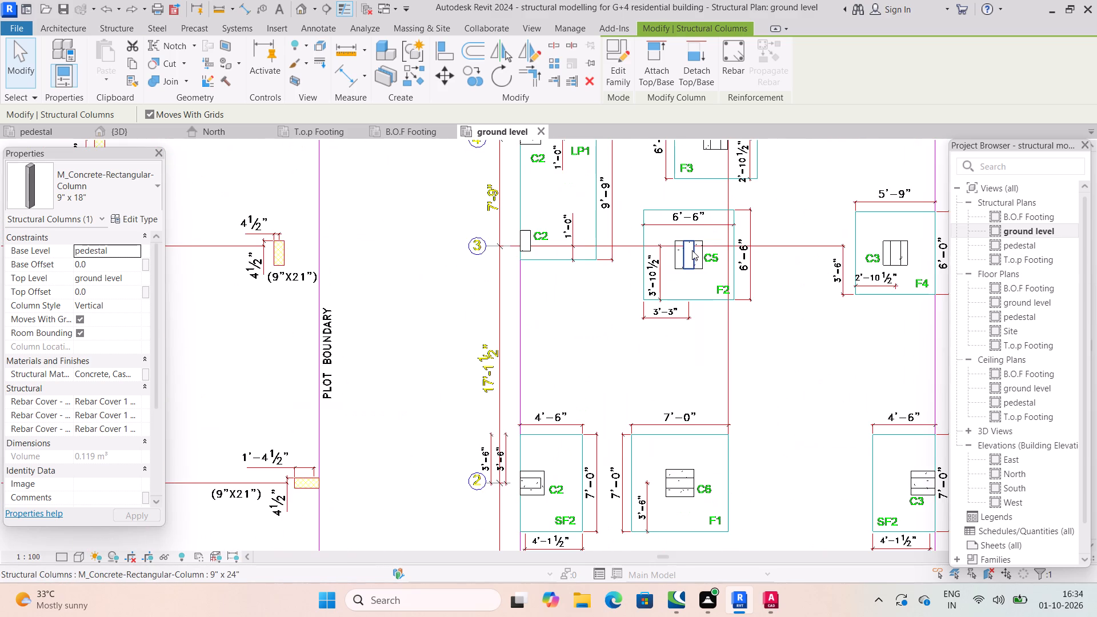
left_click(692, 250)
scroll(848, 311, "down", 2)
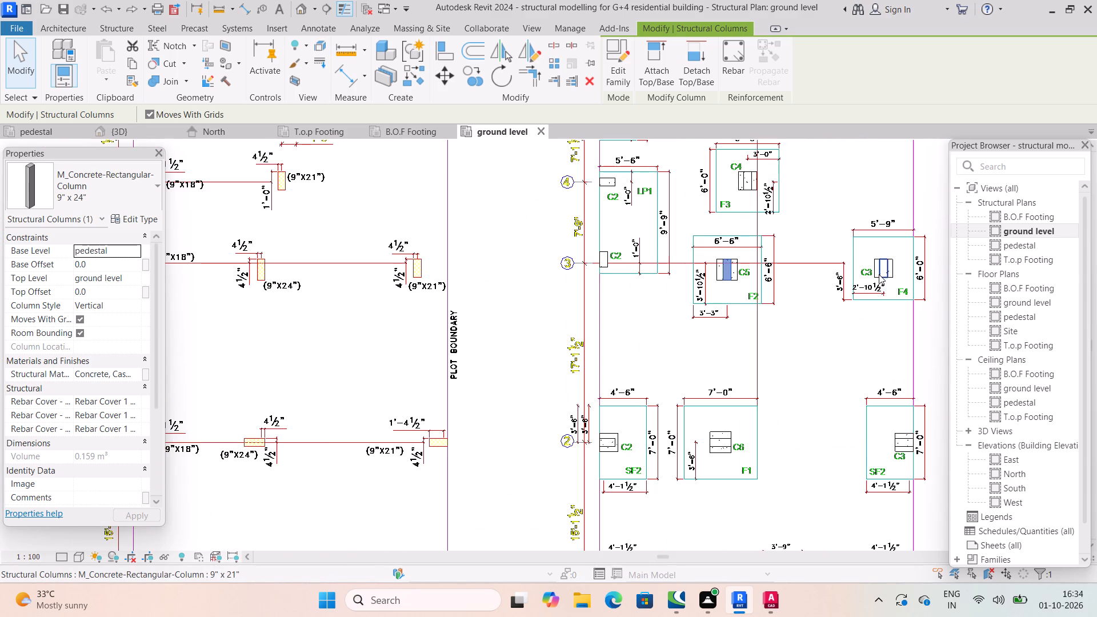
left_click(880, 273)
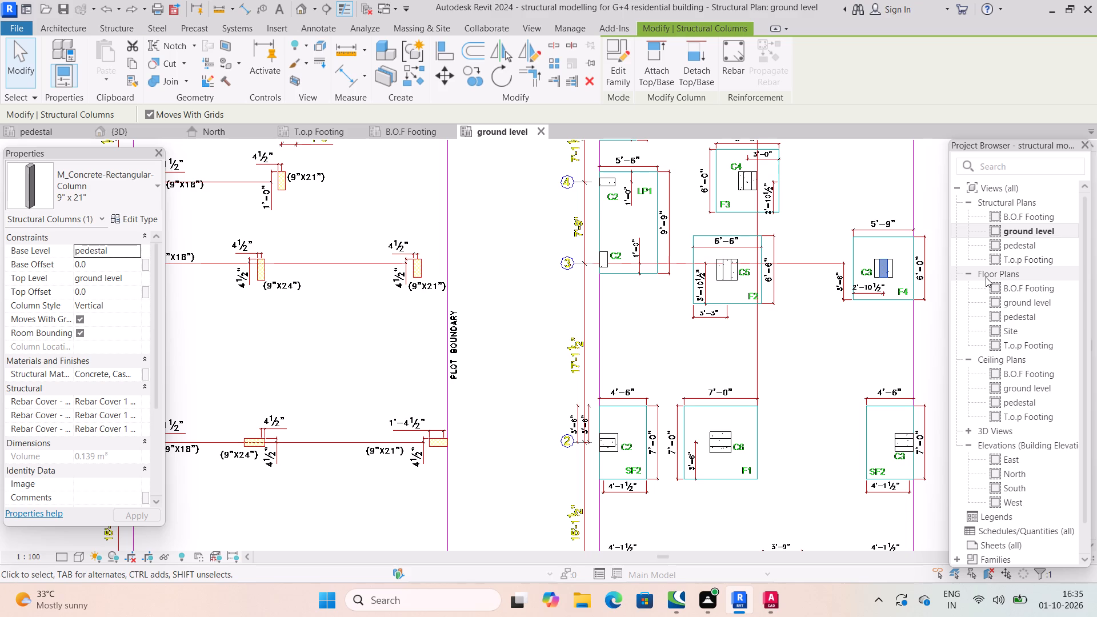
Check the type of the rectangular column at SF2/C3 on grid 2 of the ground level plan.
scroll(880, 267, "up", 3)
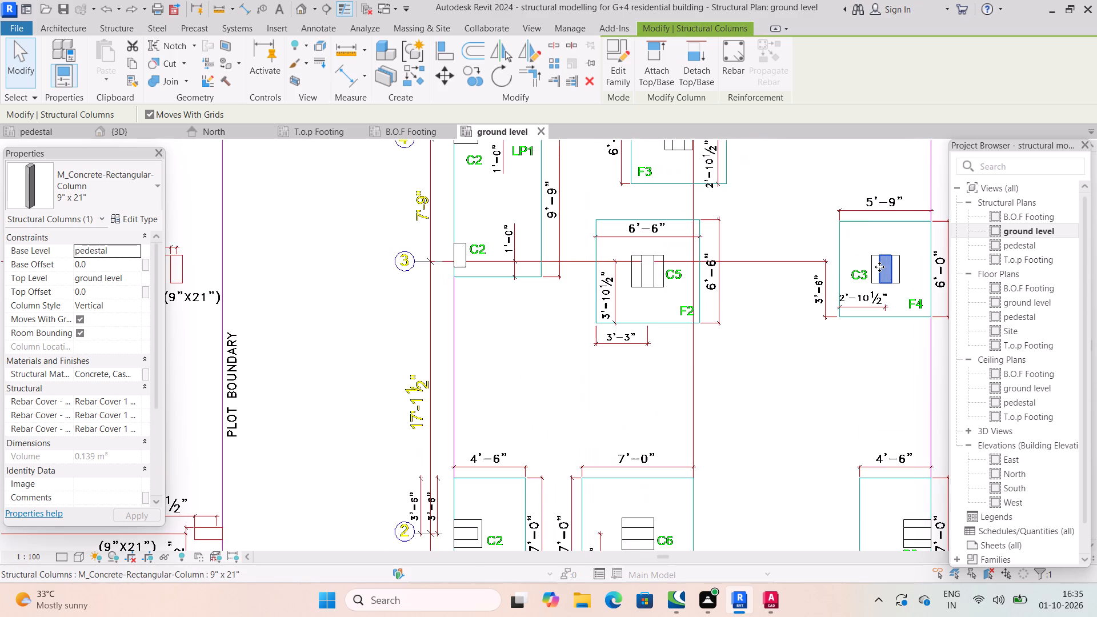
scroll(878, 267, "down", 3)
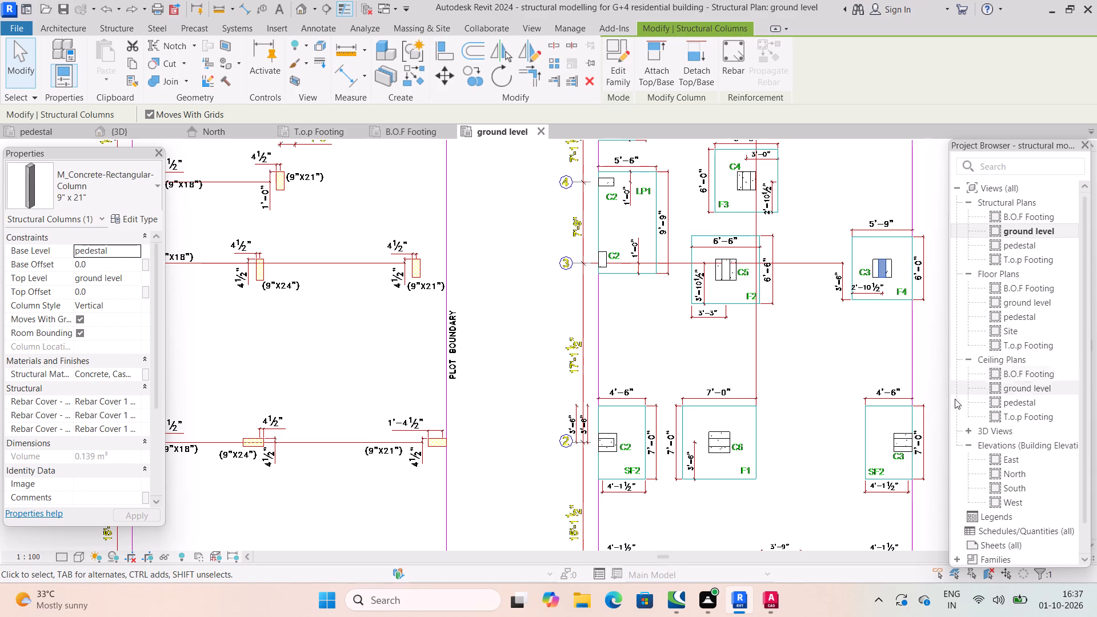
scroll(884, 462, "up", 3)
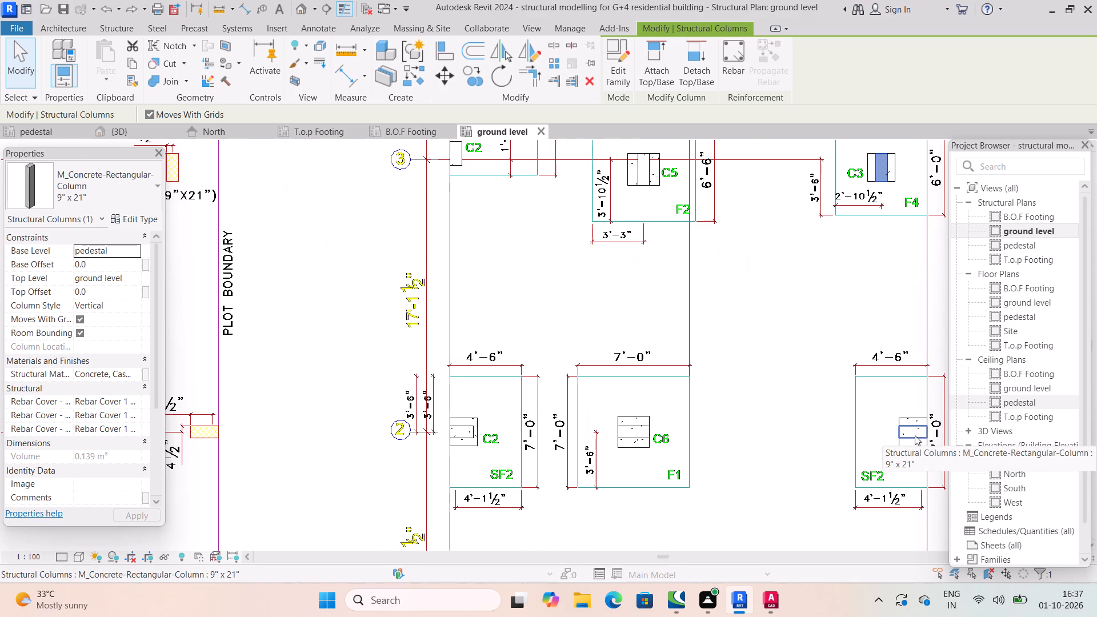
scroll(943, 433, "up", 1)
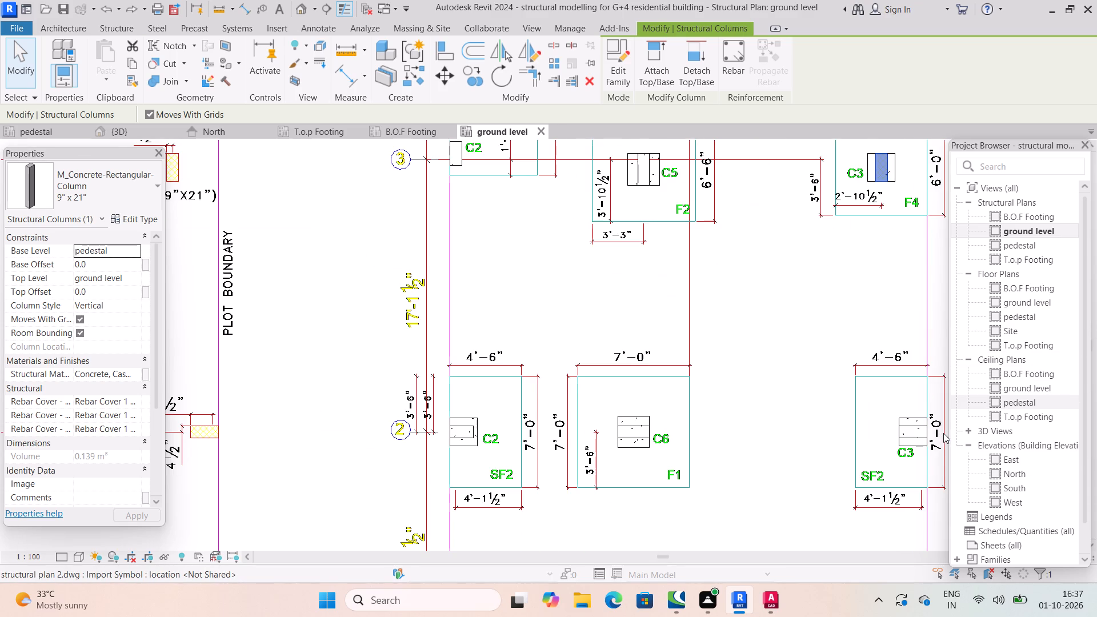
scroll(943, 433, "up", 1)
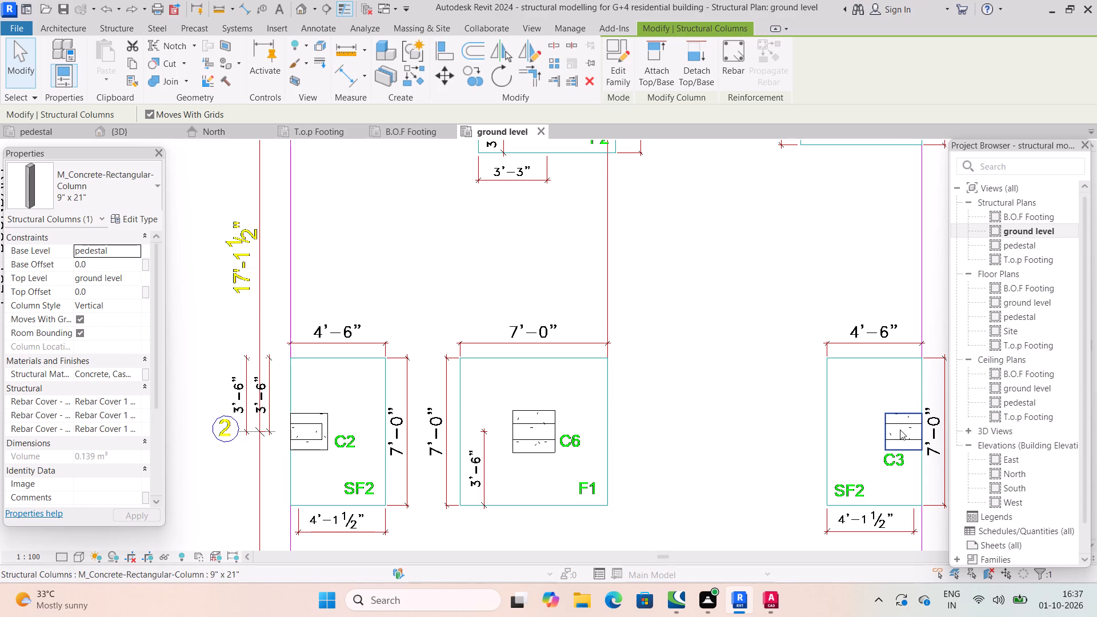
left_click(914, 423)
scroll(848, 250, "down", 5)
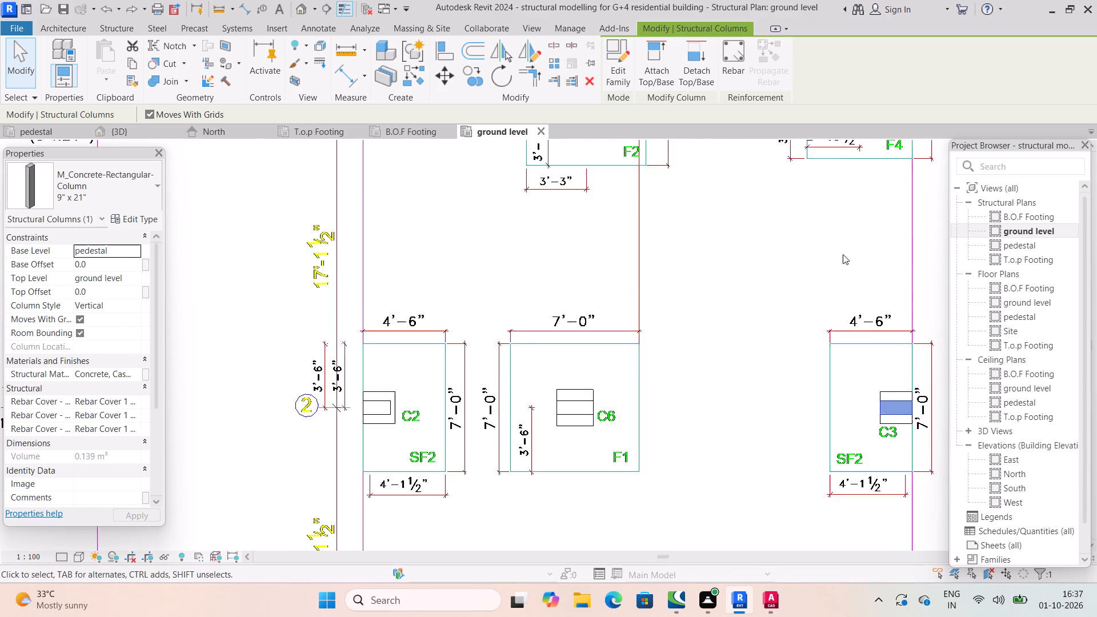
Examine the columns between grids 5 and 1 on the footing layout and compare them with the column layout.
scroll(766, 263, "down", 4)
middle_click_drag(766, 263, 786, 281)
middle_click_drag(743, 175, 756, 228)
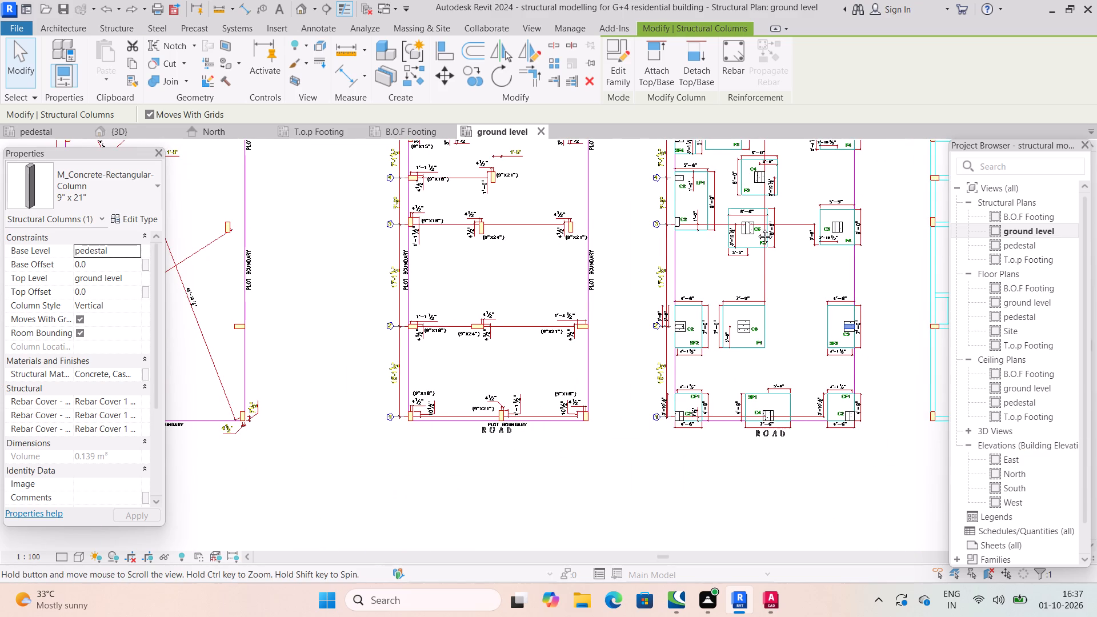
middle_click_drag(756, 228, 766, 259)
scroll(684, 191, "up", 2)
scroll(725, 246, "up", 7)
scroll(634, 200, "up", 3)
middle_click_drag(890, 327, 610, 238)
scroll(881, 324, "down", 3)
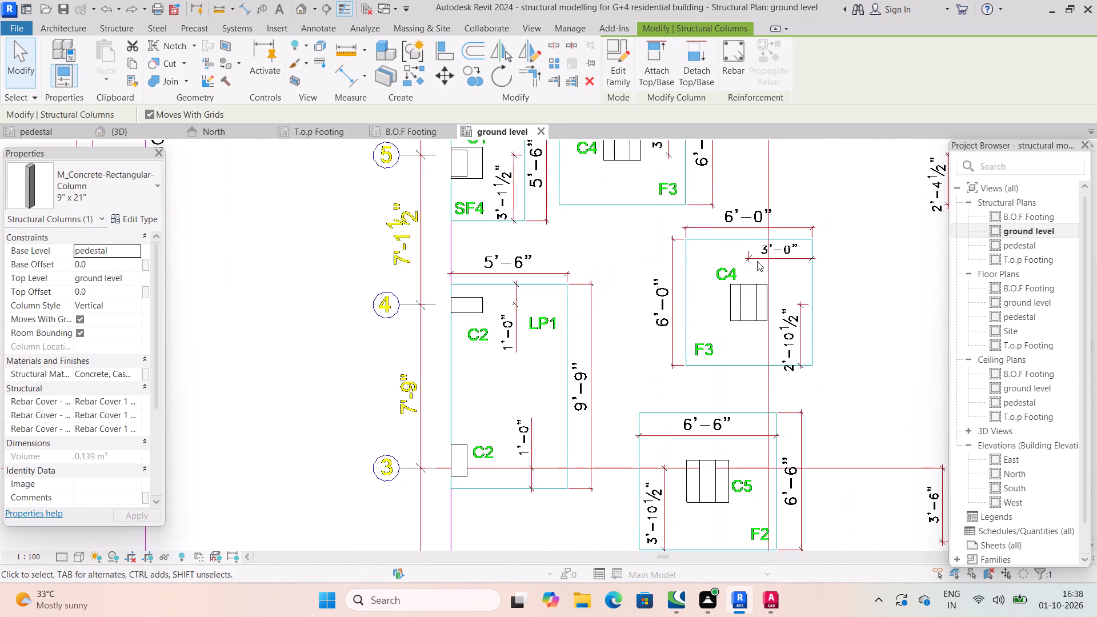
scroll(830, 294, "down", 6)
middle_click_drag(886, 376, 770, 222)
scroll(886, 376, "down", 1)
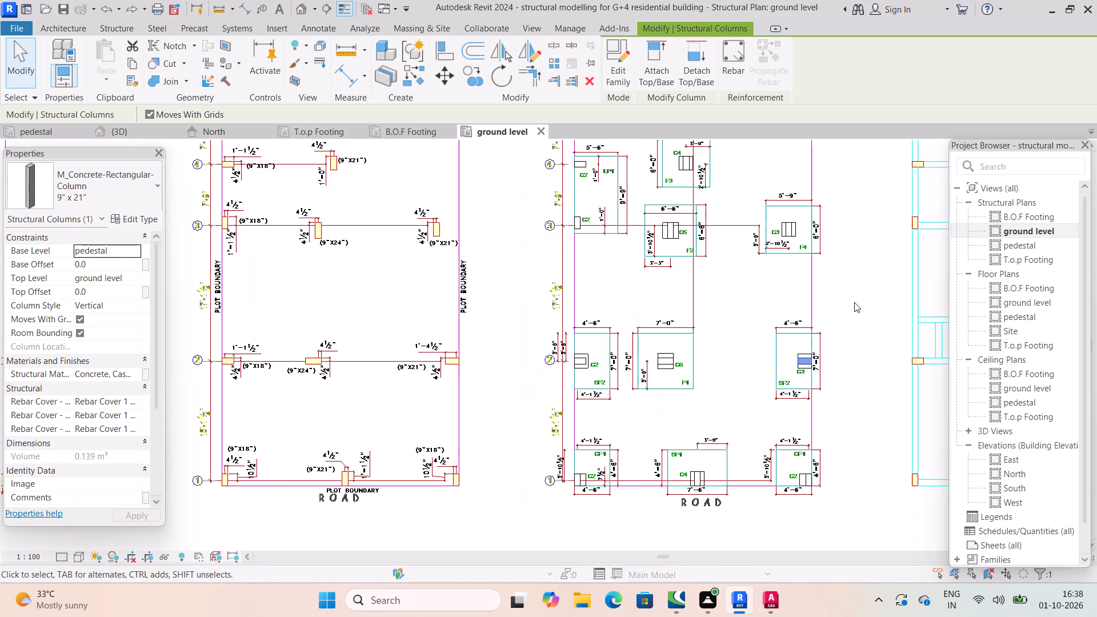
scroll(773, 484, "up", 3)
scroll(822, 478, "up", 3)
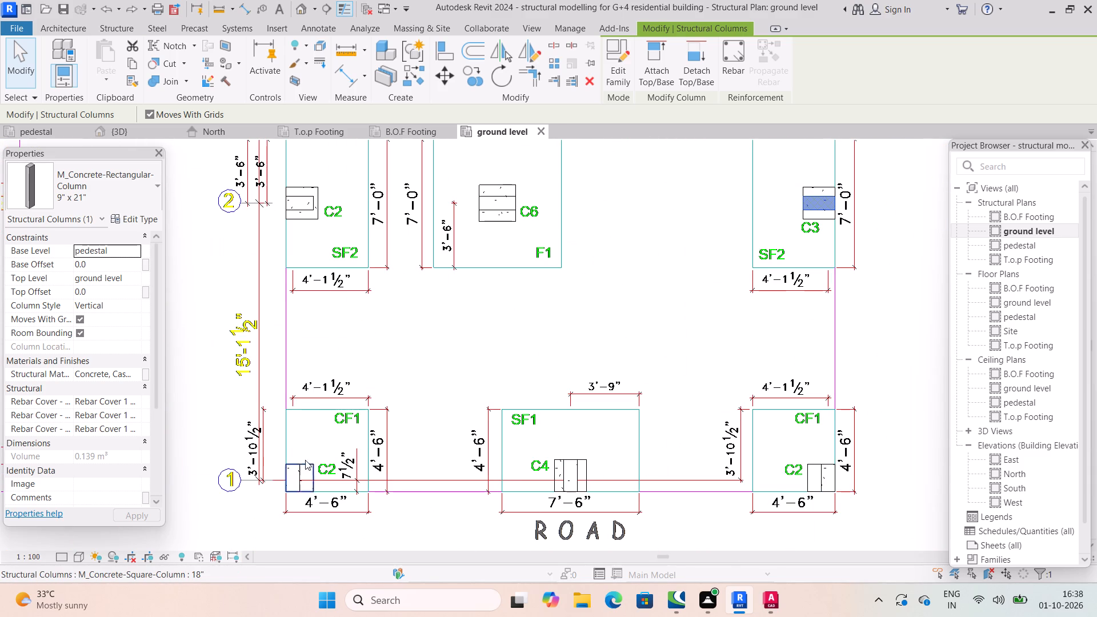
scroll(698, 330, "down", 4)
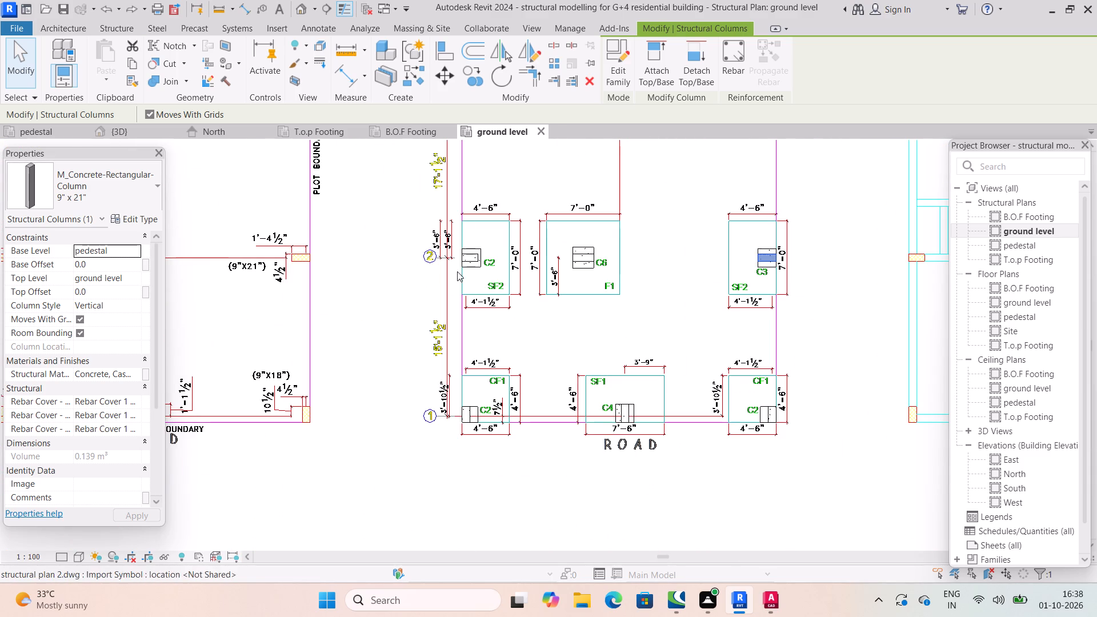
scroll(675, 222, "down", 2)
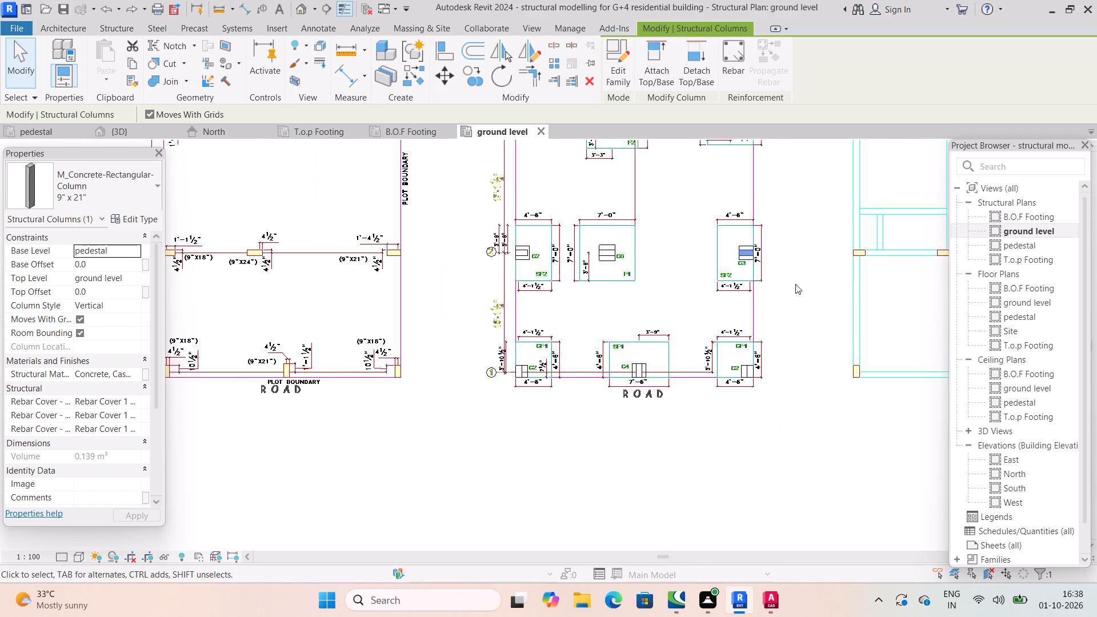
middle_click_drag(799, 227, 819, 305)
scroll(799, 227, "down", 1)
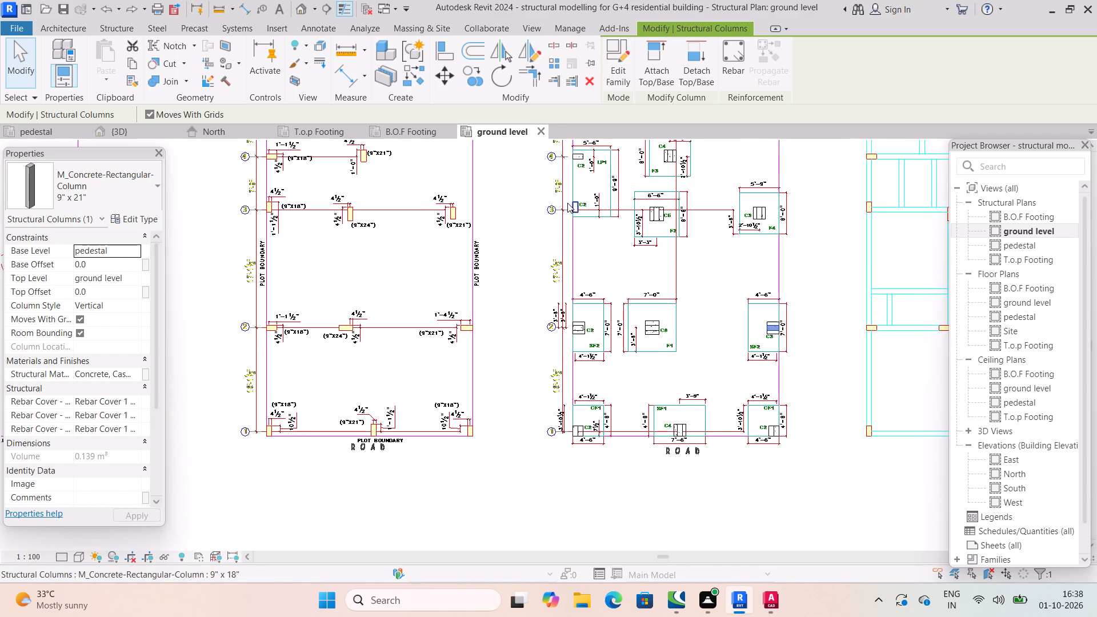
Check the types of the two C2 columns on footing LP1 at grids 3 and 4.
scroll(567, 203, "up", 4)
left_click(586, 201)
middle_click_drag(624, 190, 639, 302)
scroll(624, 190, "down", 1)
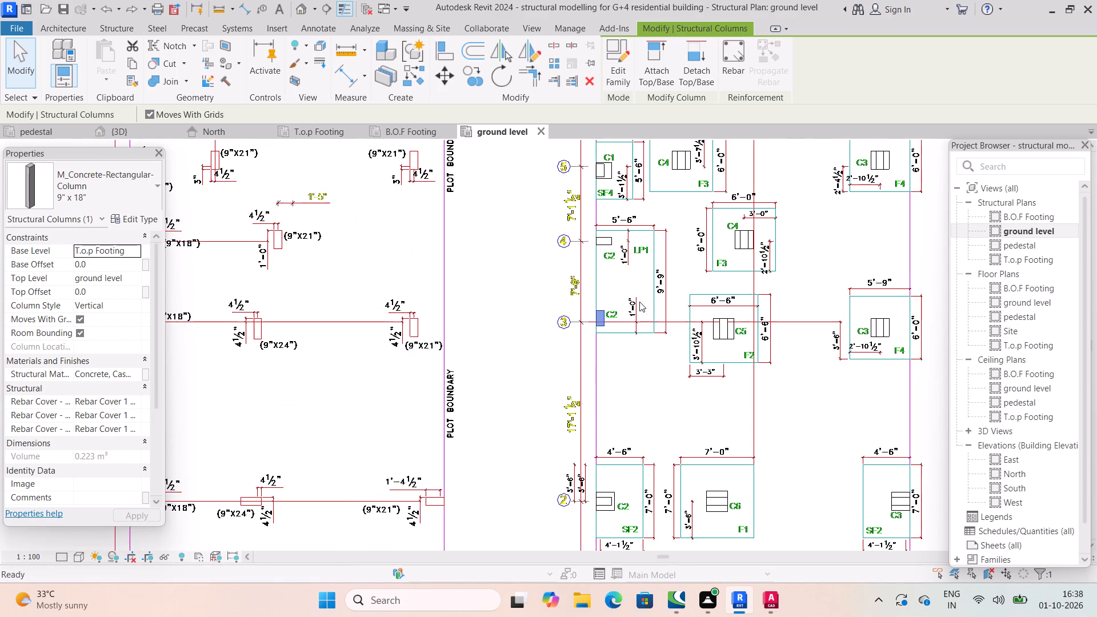
scroll(616, 258, "up", 3)
left_click(612, 239)
left_click(890, 222)
Examine the columns on the footings from grid 7 down to grid 1 beside the imported beam layout.
middle_click_drag(875, 231, 843, 294)
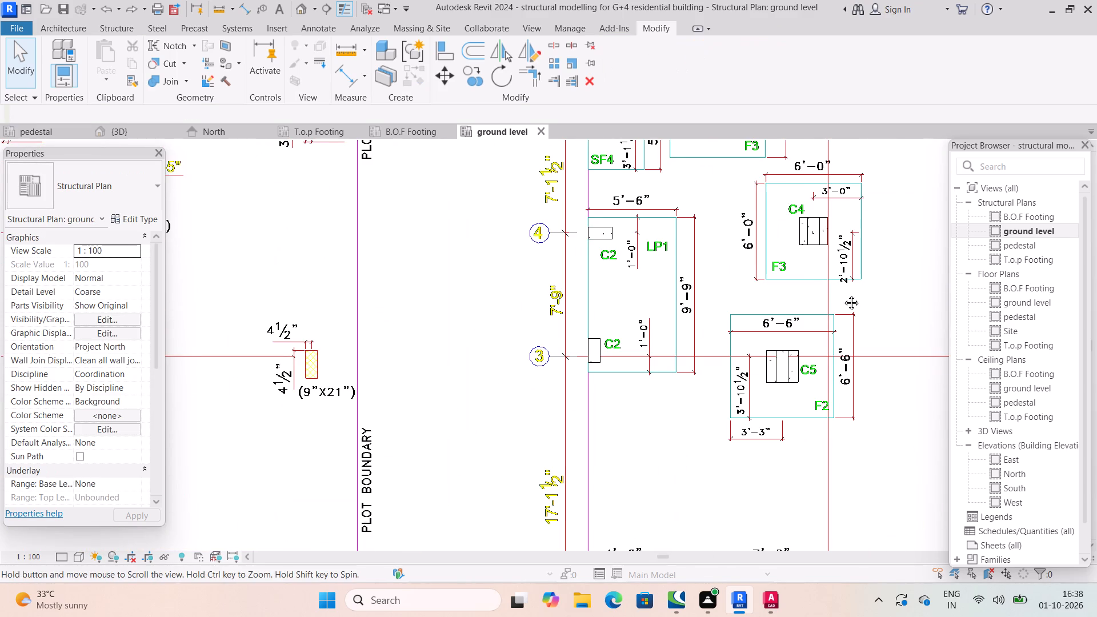
middle_click_drag(843, 294, 790, 434)
scroll(810, 374, "down", 1)
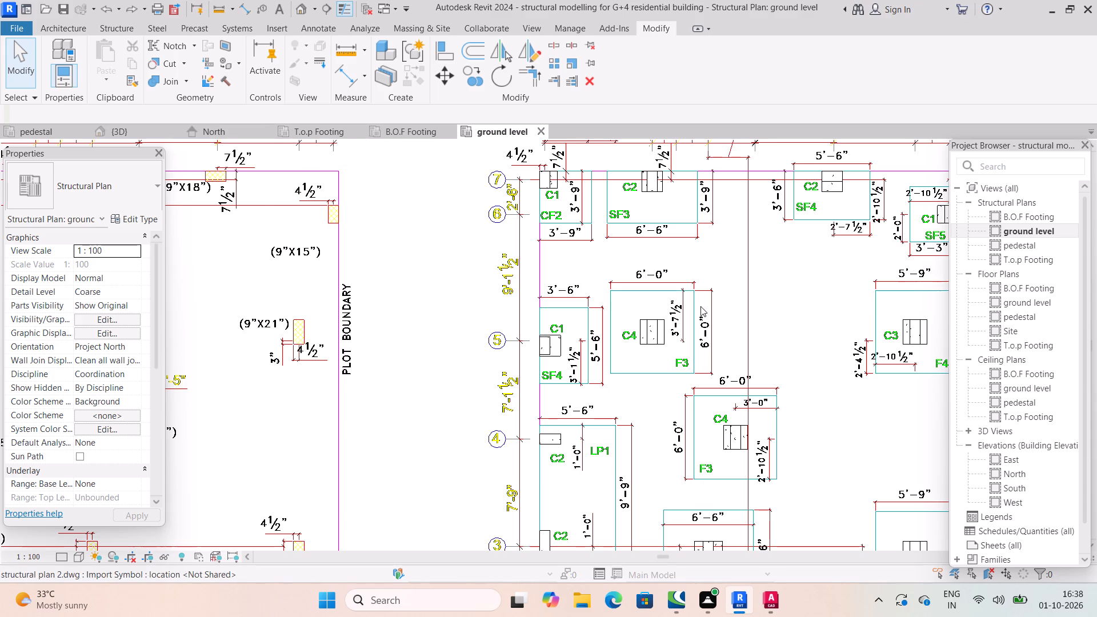
middle_click_drag(700, 306, 698, 313)
scroll(700, 306, "down", 1)
scroll(808, 293, "down", 3)
middle_click_drag(808, 293, 628, 211)
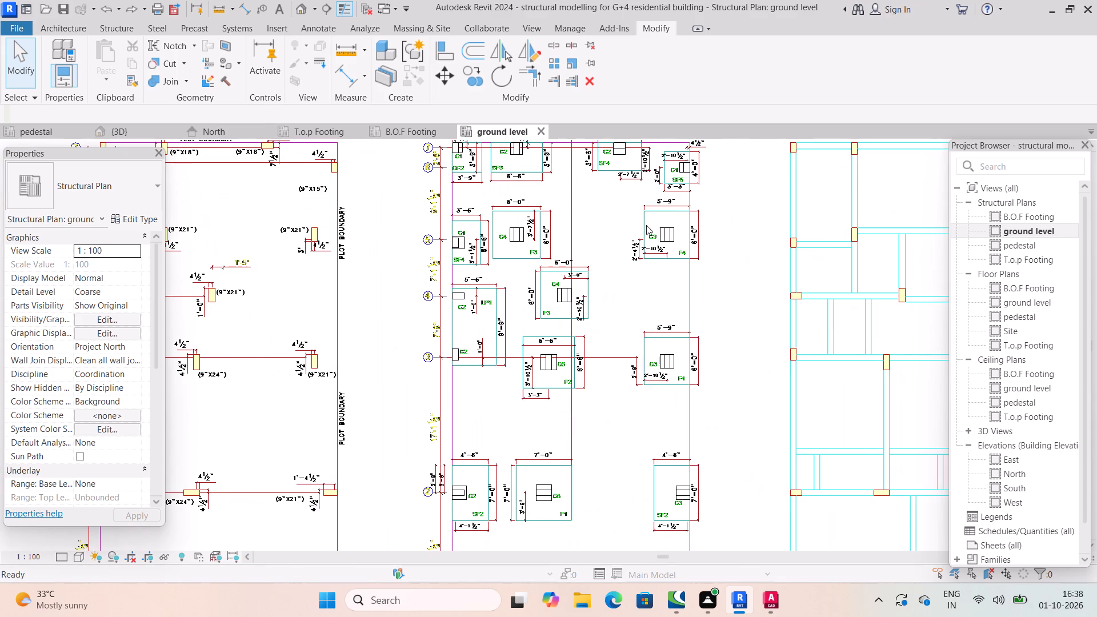
scroll(649, 230, "down", 4)
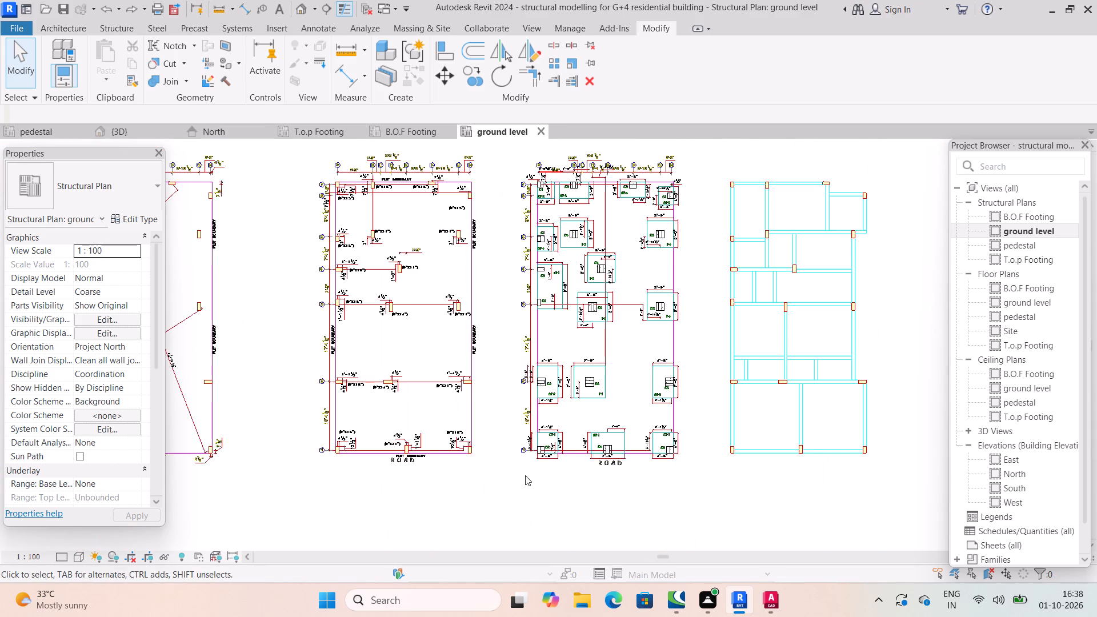
scroll(527, 471, "up", 11)
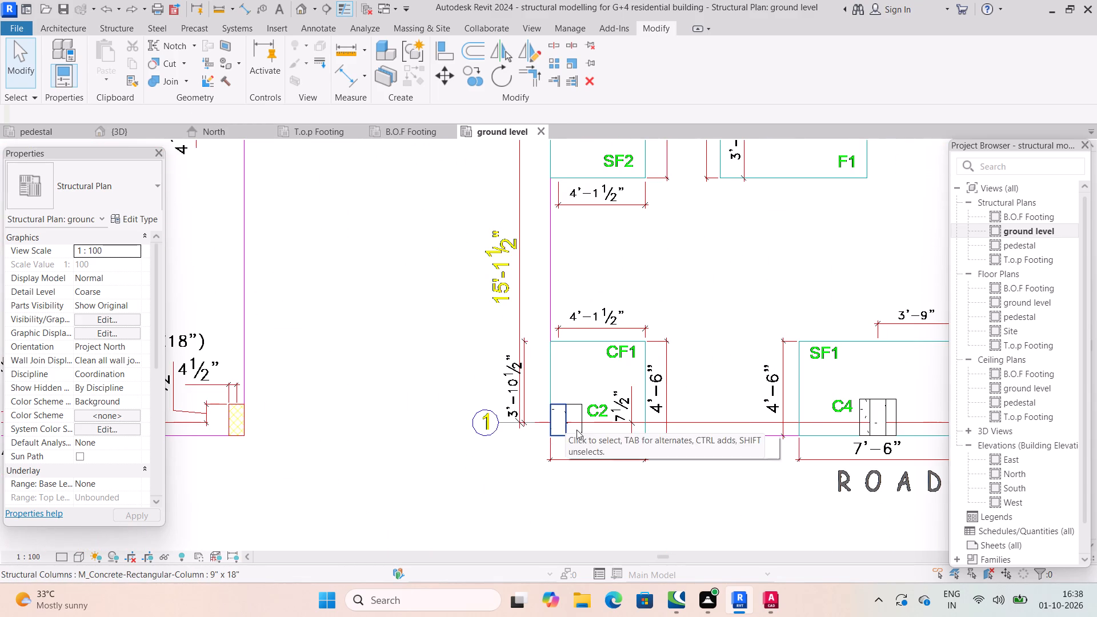
middle_click_drag(610, 438, 507, 413)
scroll(608, 438, "down", 2)
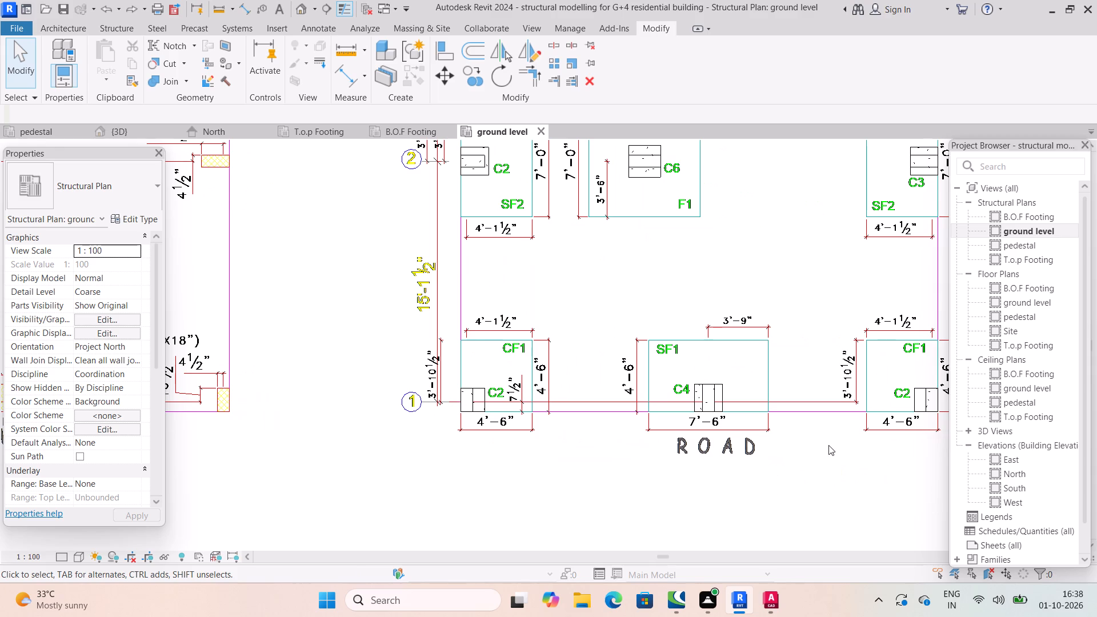
middle_click_drag(864, 437, 665, 382)
scroll(665, 382, "down", 6)
middle_click_drag(702, 418, 705, 436)
scroll(702, 418, "down", 1)
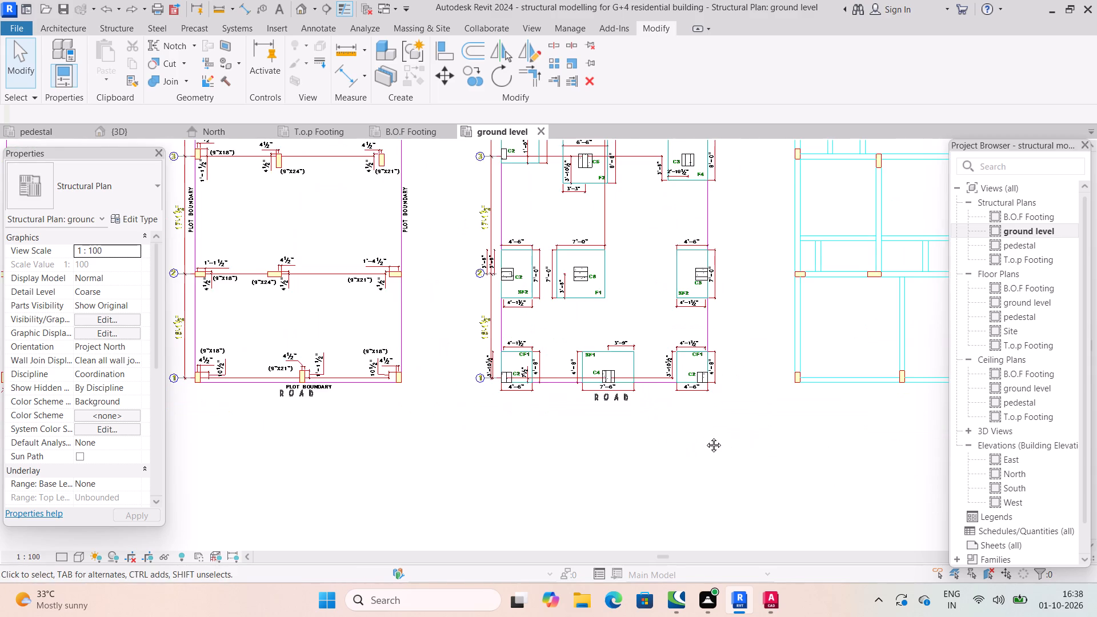
middle_click_drag(705, 436, 706, 438)
Move the imported structural plan 2.dwg from the beam layout's lower-left column corner to the outer corner of the CF1/C2 column at grid 1.
left_click(790, 343)
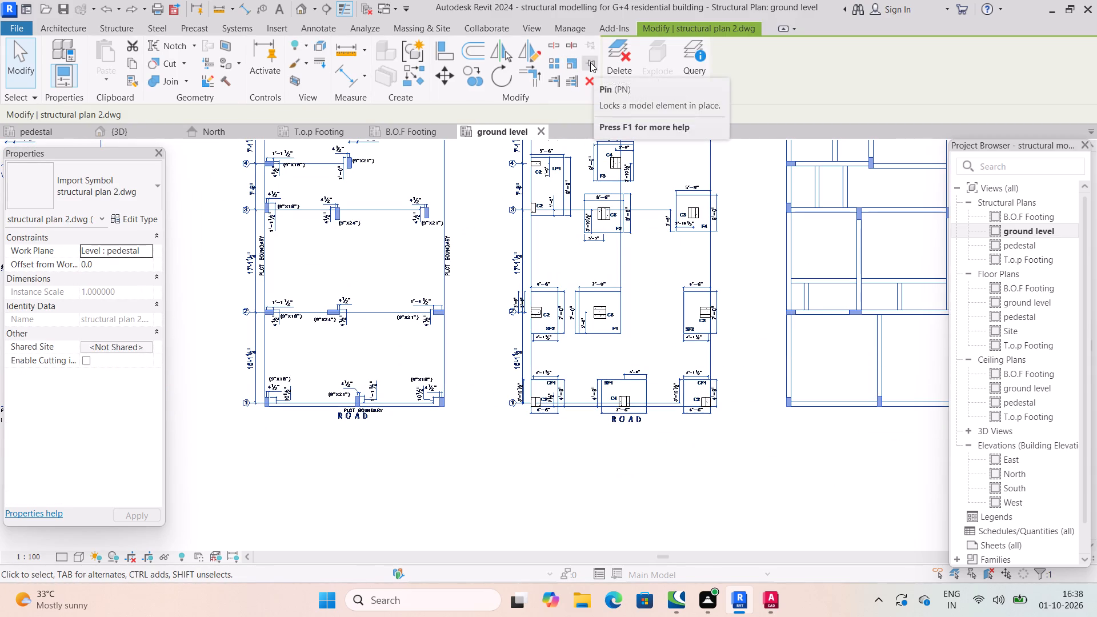
scroll(688, 365, "down", 1)
left_click(442, 78)
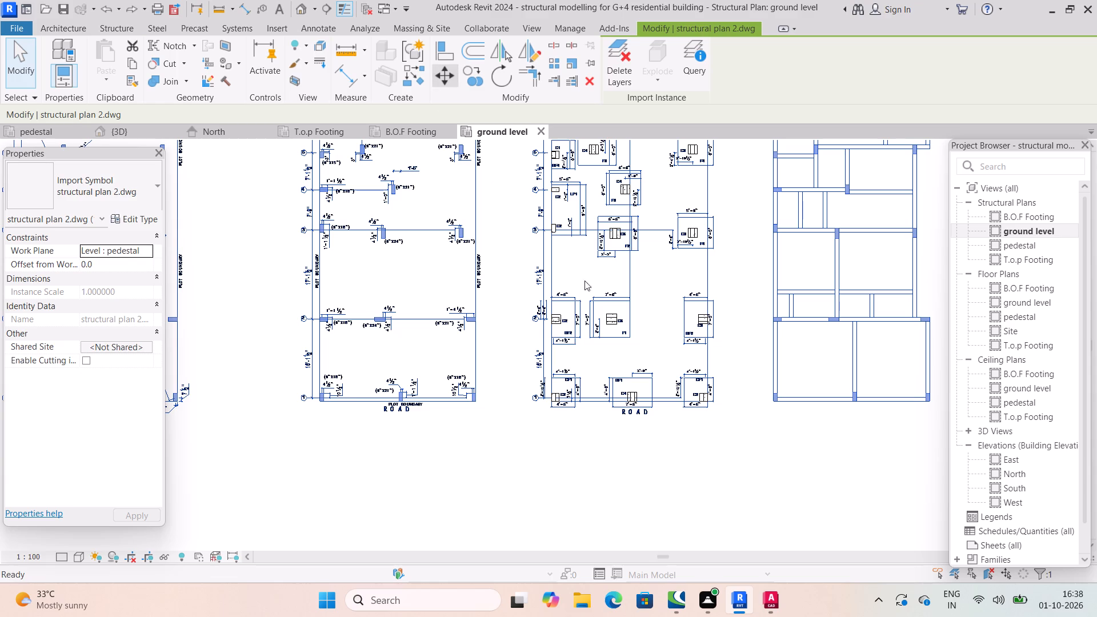
scroll(806, 411, "up", 10)
scroll(745, 399, "up", 4)
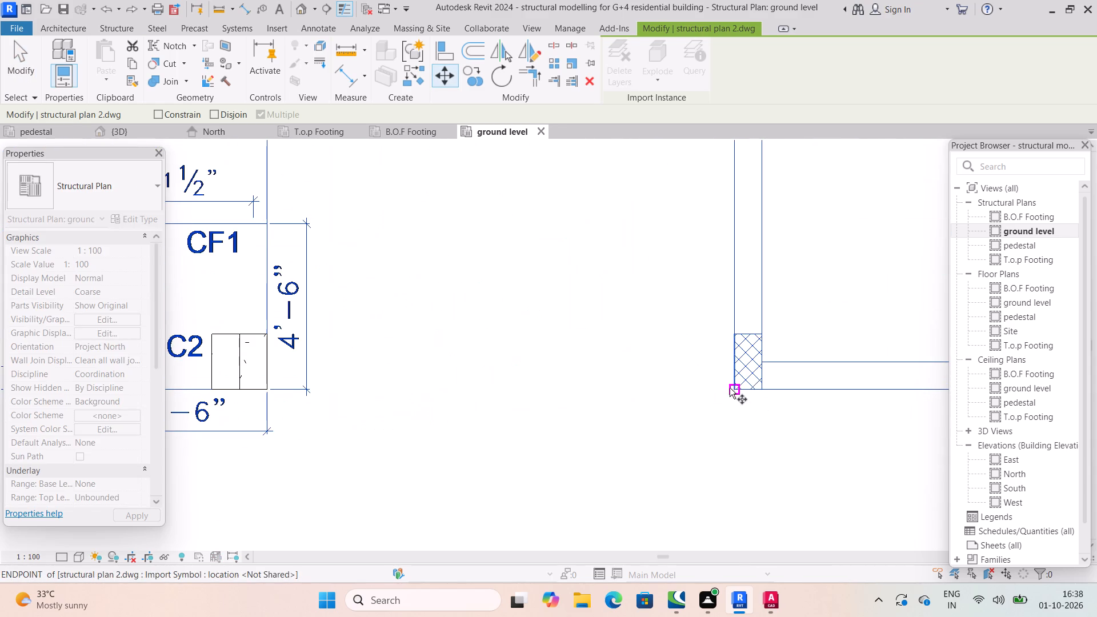
left_click(730, 388)
middle_click_drag(503, 442, 842, 428)
scroll(503, 442, "down", 1)
middle_click_drag(505, 411, 934, 414)
scroll(934, 414, "down", 1)
middle_click_drag(479, 362, 804, 362)
scroll(532, 372, "up", 3)
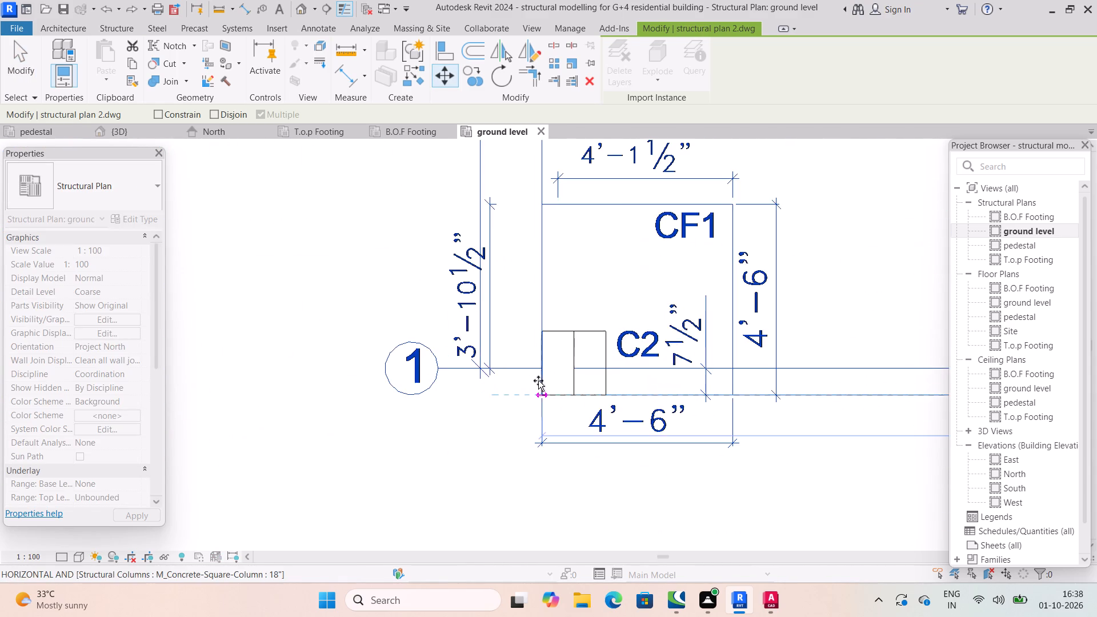
scroll(541, 385, "up", 2)
left_click(539, 400)
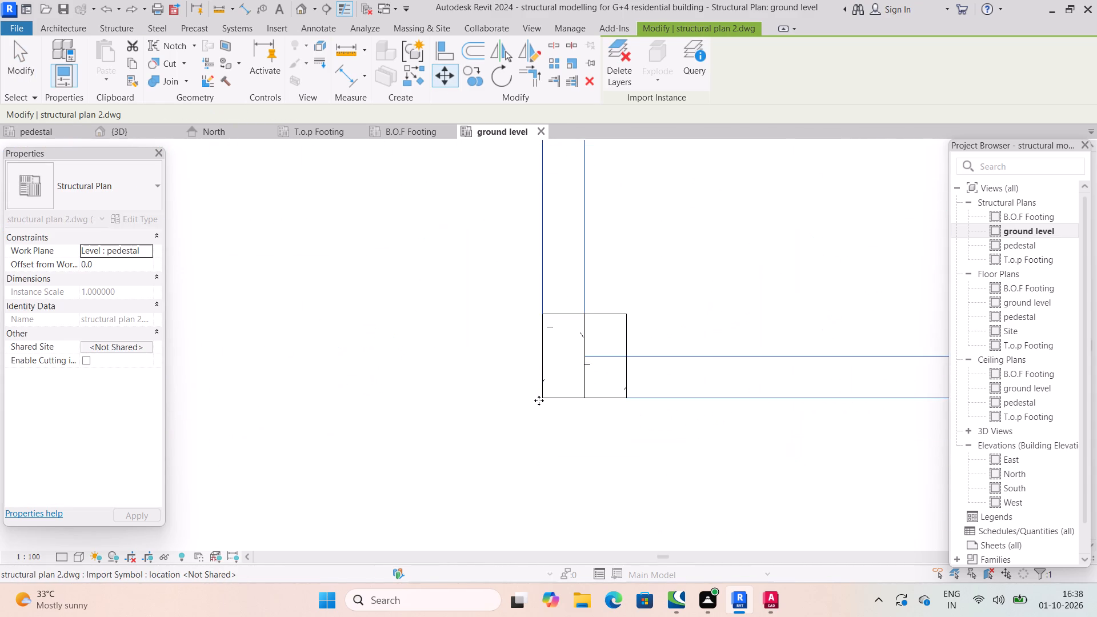
Check the modelled columns against the column positions and beam lines of the beam layout.
scroll(597, 390, "down", 16)
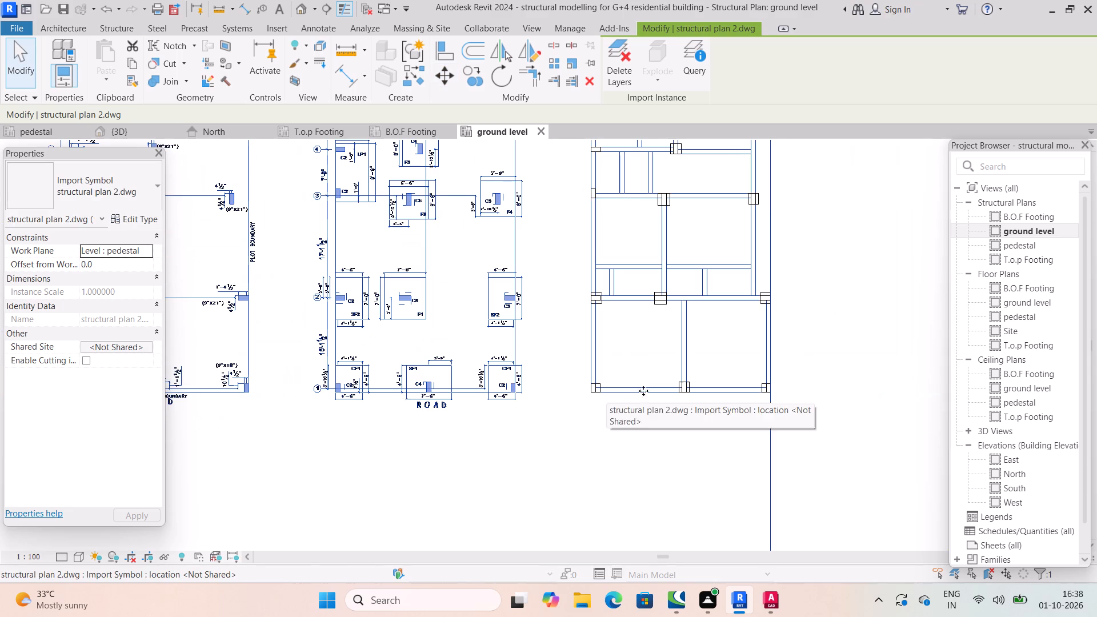
scroll(664, 309, "up", 7)
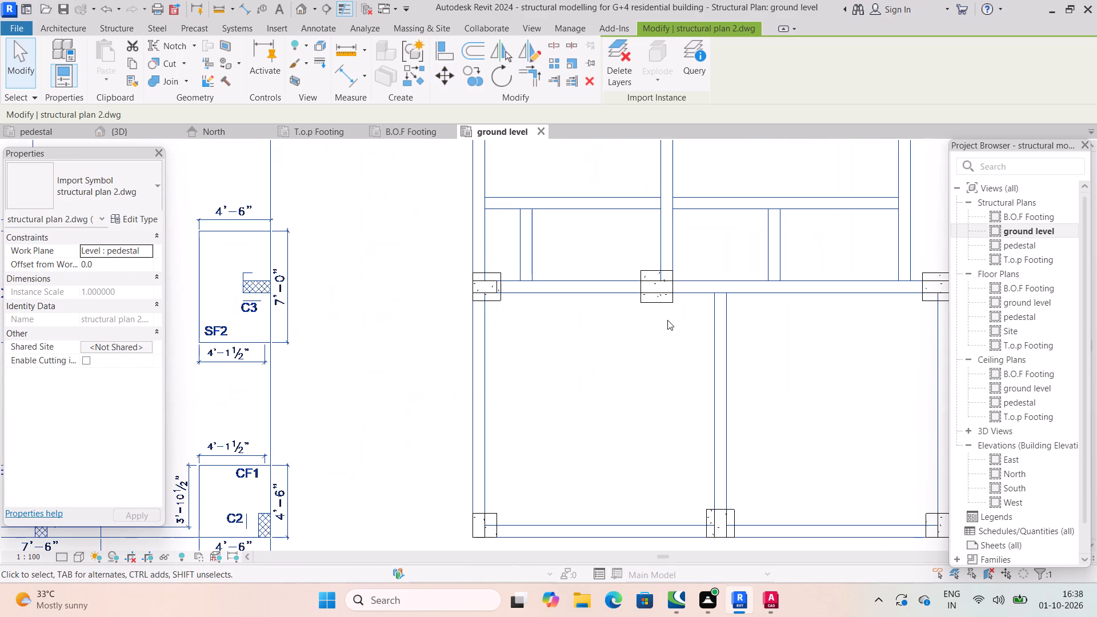
scroll(668, 322, "down", 4)
middle_click_drag(670, 323, 676, 403)
scroll(670, 331, "down", 1)
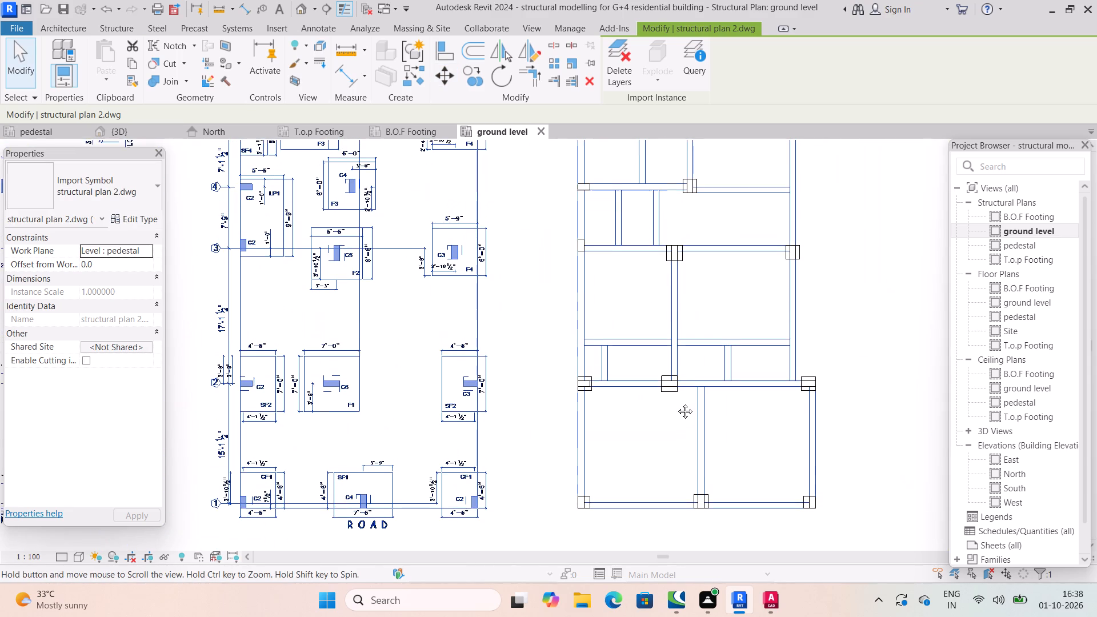
middle_click_drag(676, 403, 676, 405)
scroll(624, 419, "down", 4)
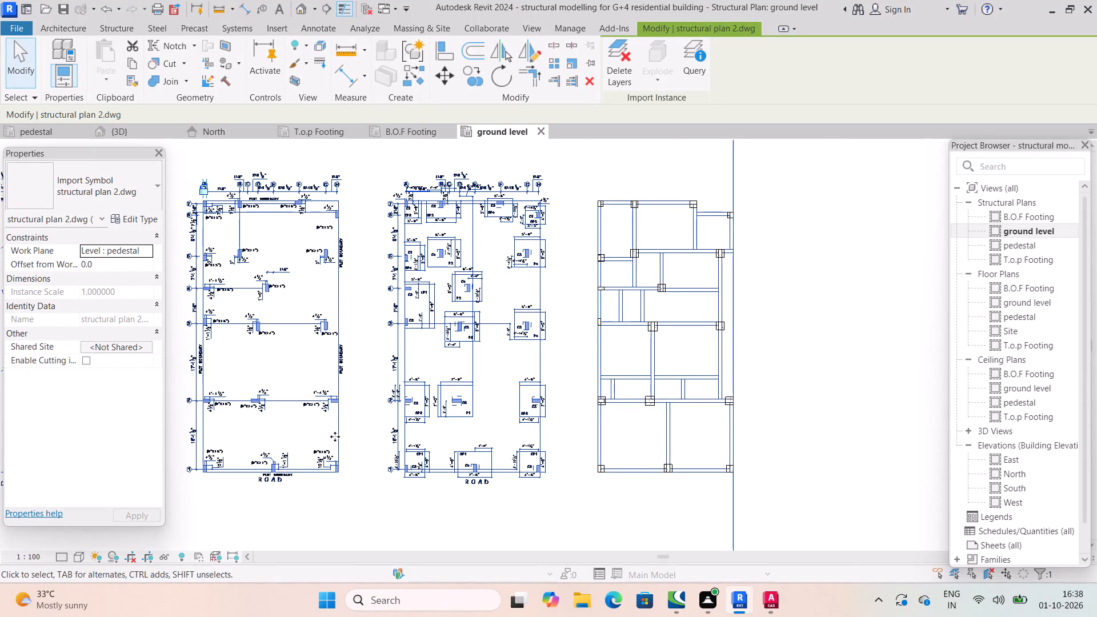
Look over the other layouts in the imported drawing and examine the footing layout around grids 6 and 7, A to H.
middle_click_drag(335, 436, 541, 414)
scroll(541, 414, "down", 1)
scroll(481, 451, "down", 1)
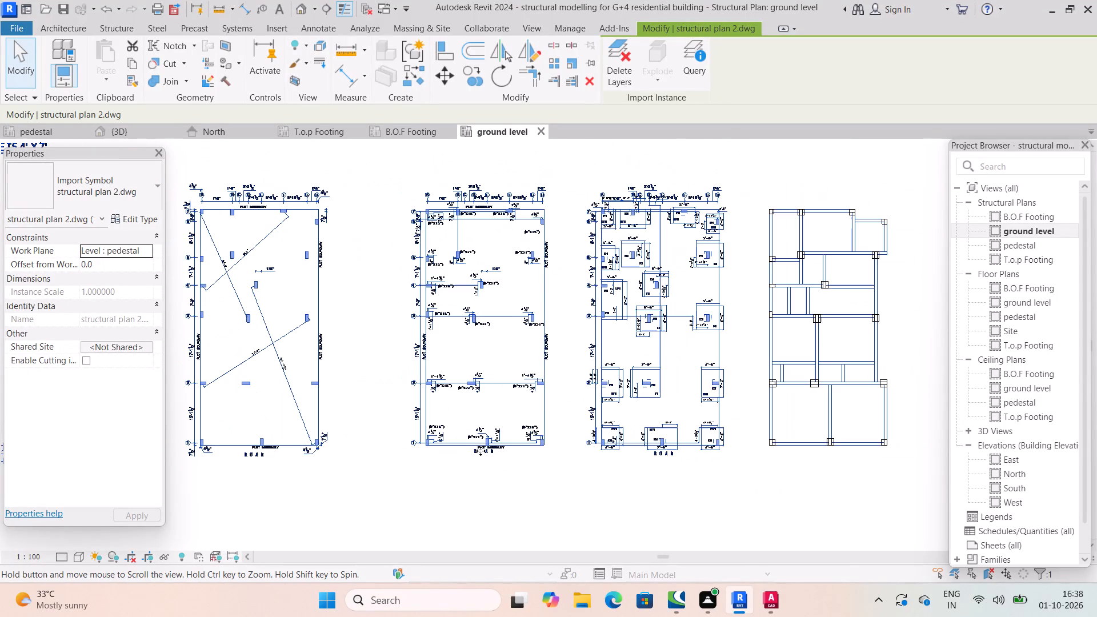
scroll(481, 451, "down", 1)
scroll(564, 414, "down", 4)
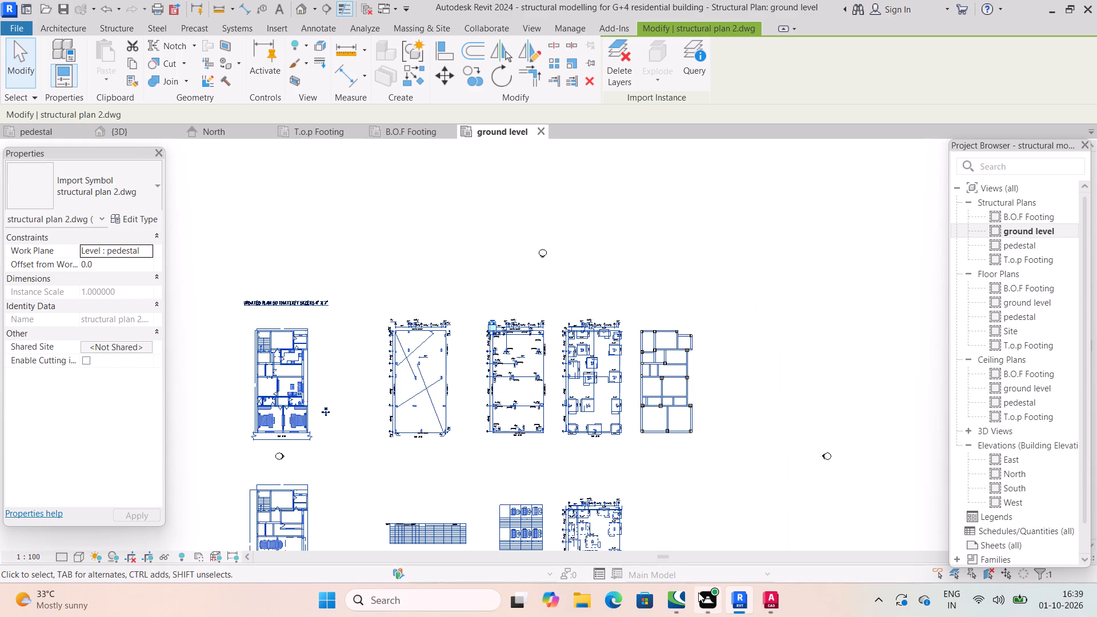
scroll(532, 510, "up", 2)
scroll(626, 551, "up", 3)
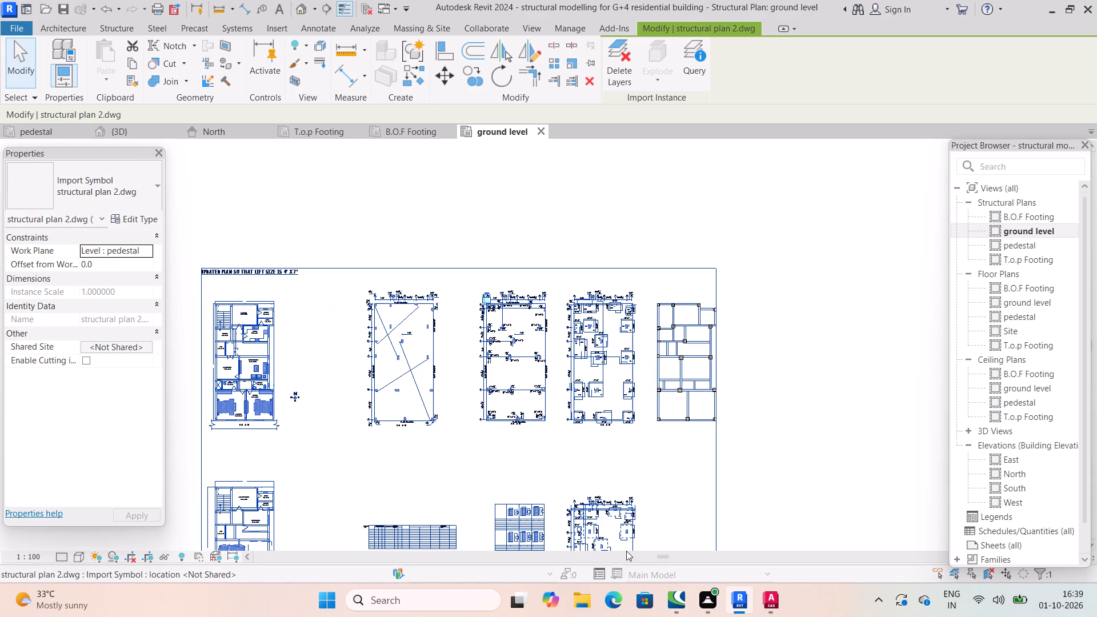
scroll(626, 551, "up", 11)
scroll(592, 488, "up", 6)
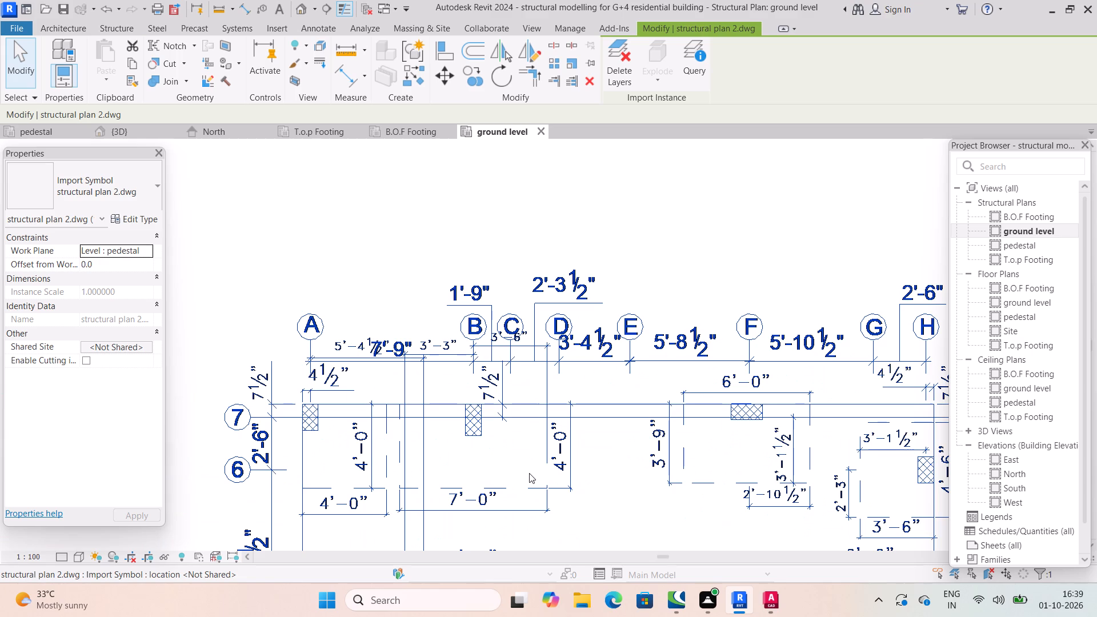
scroll(574, 460, "down", 3)
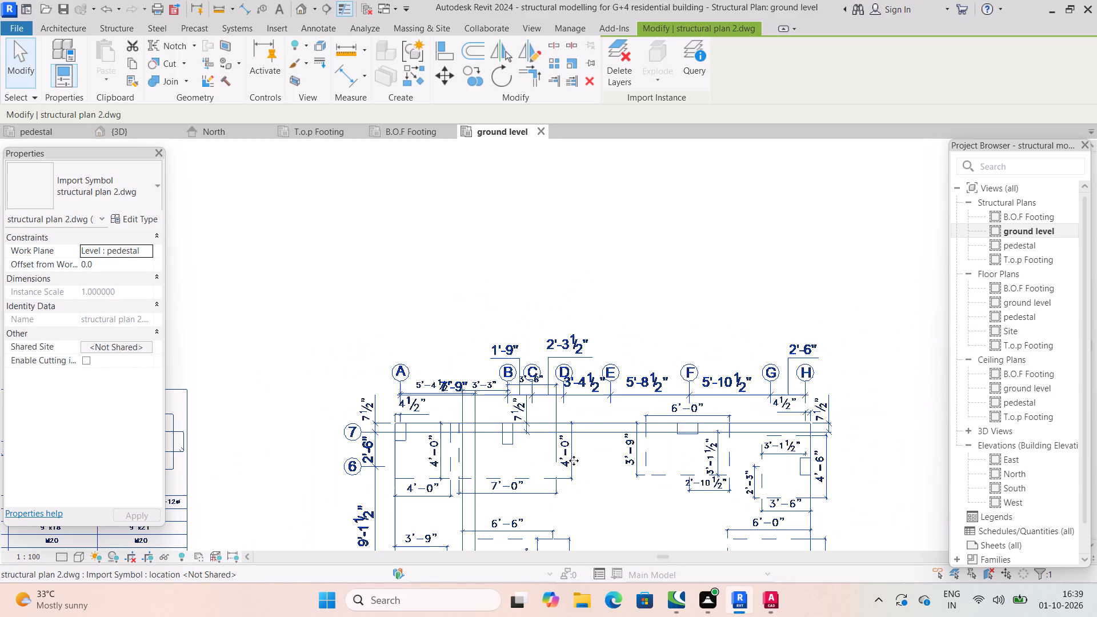
Examine the footing layout and the column details table with sizes C1 to C6 in the imported structural plan 2.dwg.
middle_click_drag(615, 503, 630, 303)
scroll(630, 299, "down", 1)
middle_click_drag(672, 499, 660, 320)
scroll(664, 414, "down", 1)
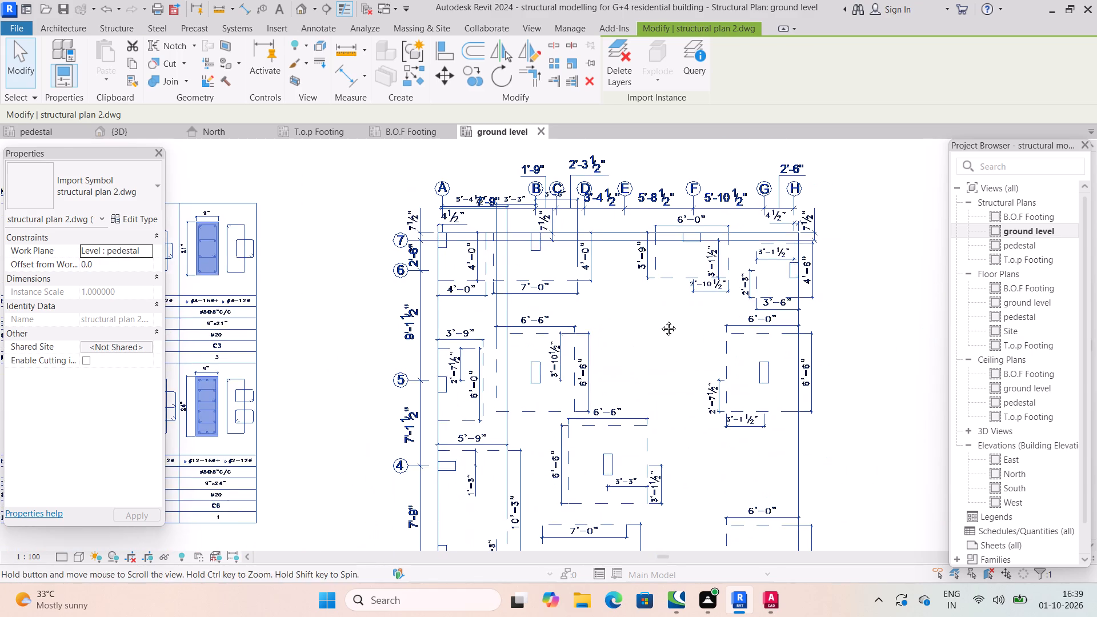
scroll(675, 442, "down", 8)
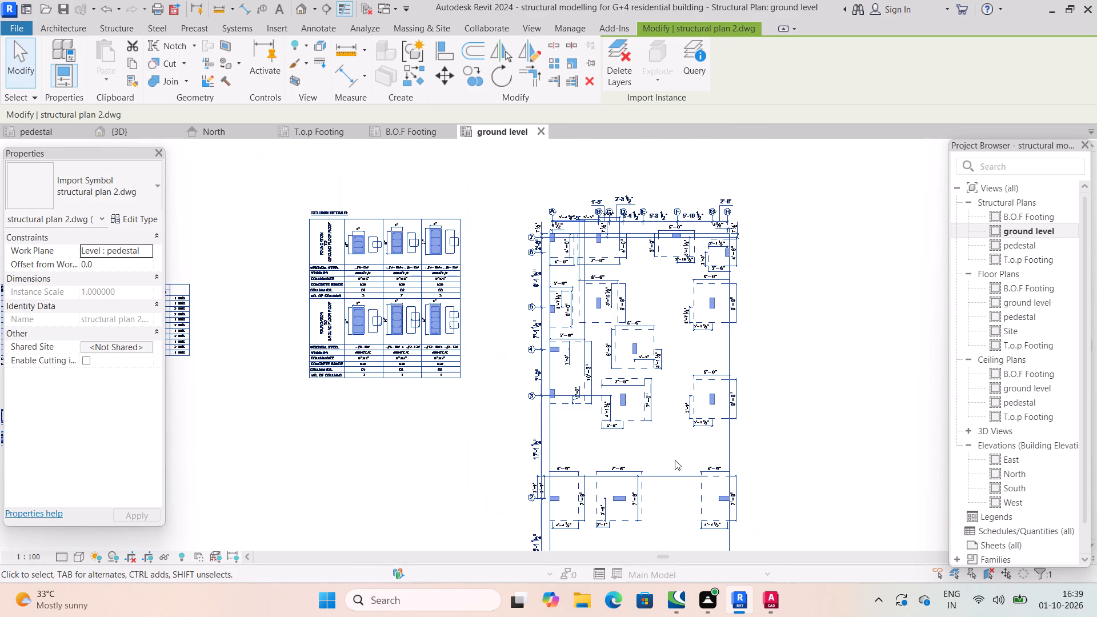
scroll(453, 352, "up", 2)
scroll(499, 362, "up", 7)
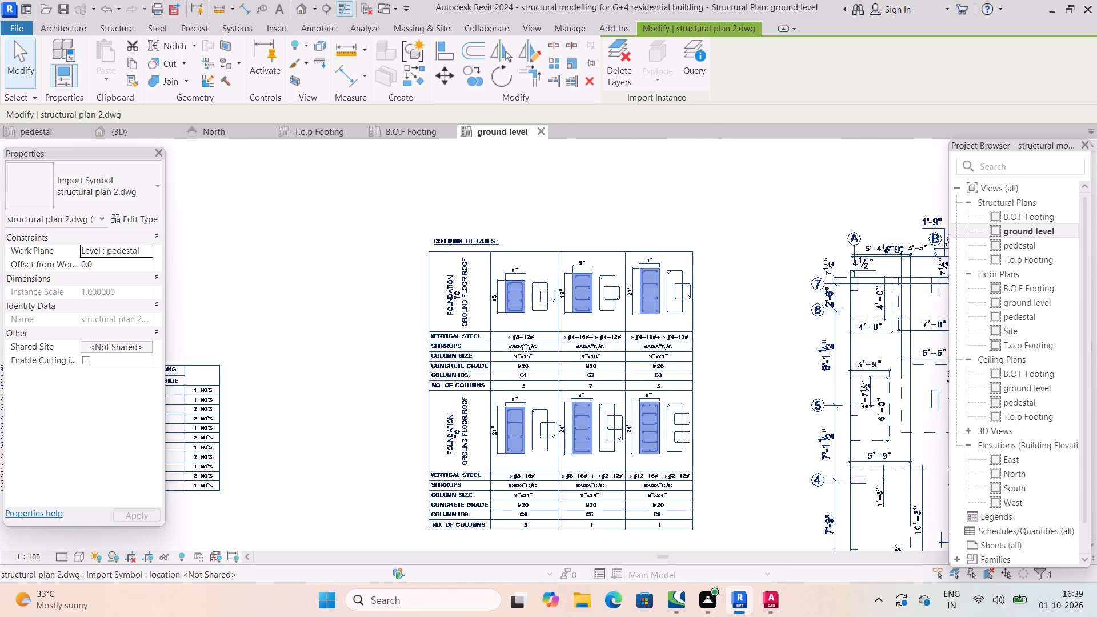
scroll(510, 304, "up", 2)
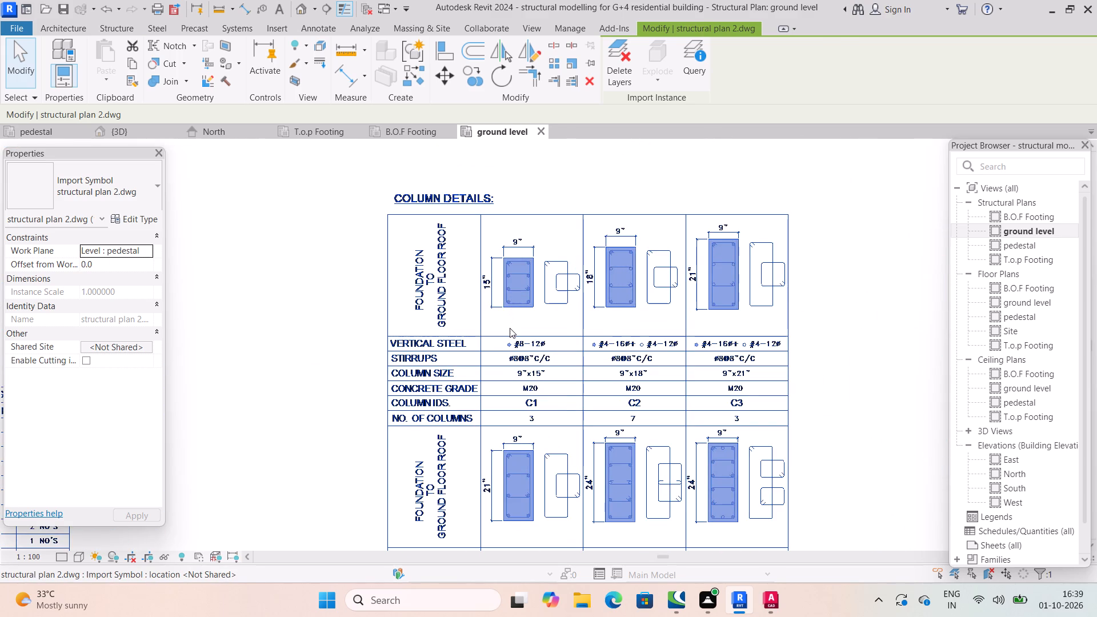
middle_click_drag(516, 332, 567, 250)
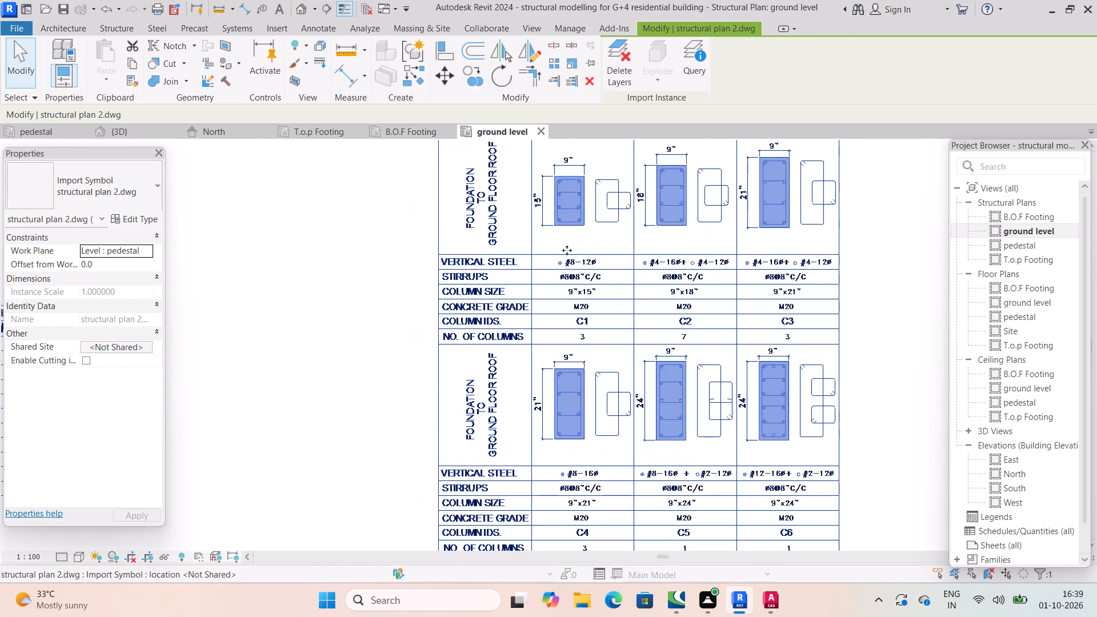
scroll(568, 307, "down", 4)
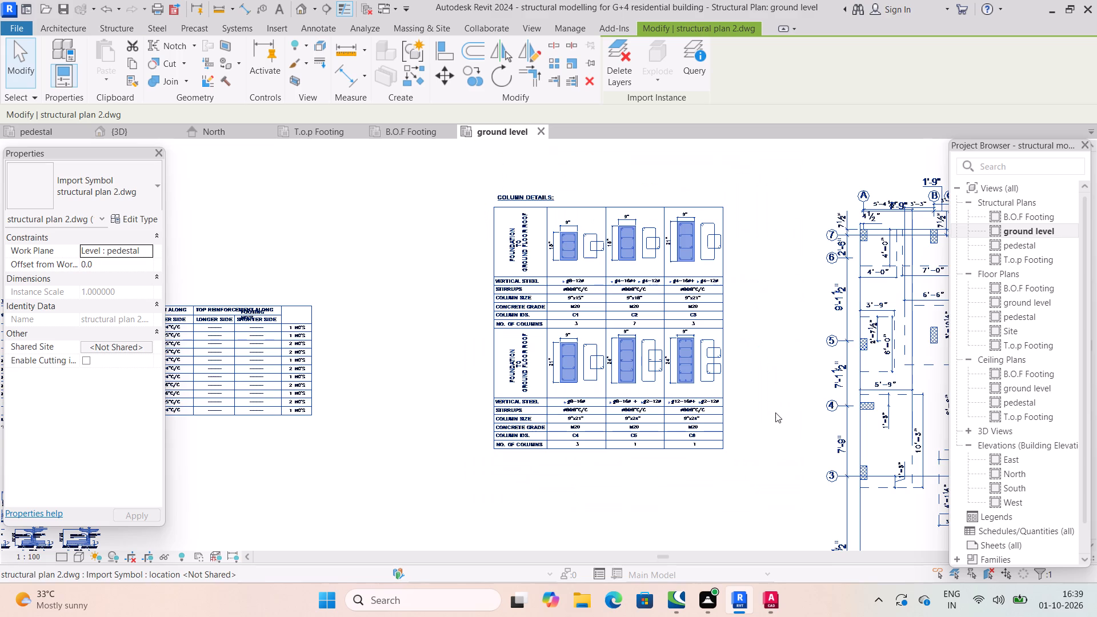
middle_click_drag(775, 412, 627, 381)
scroll(774, 411, "down", 1)
scroll(625, 383, "down", 4)
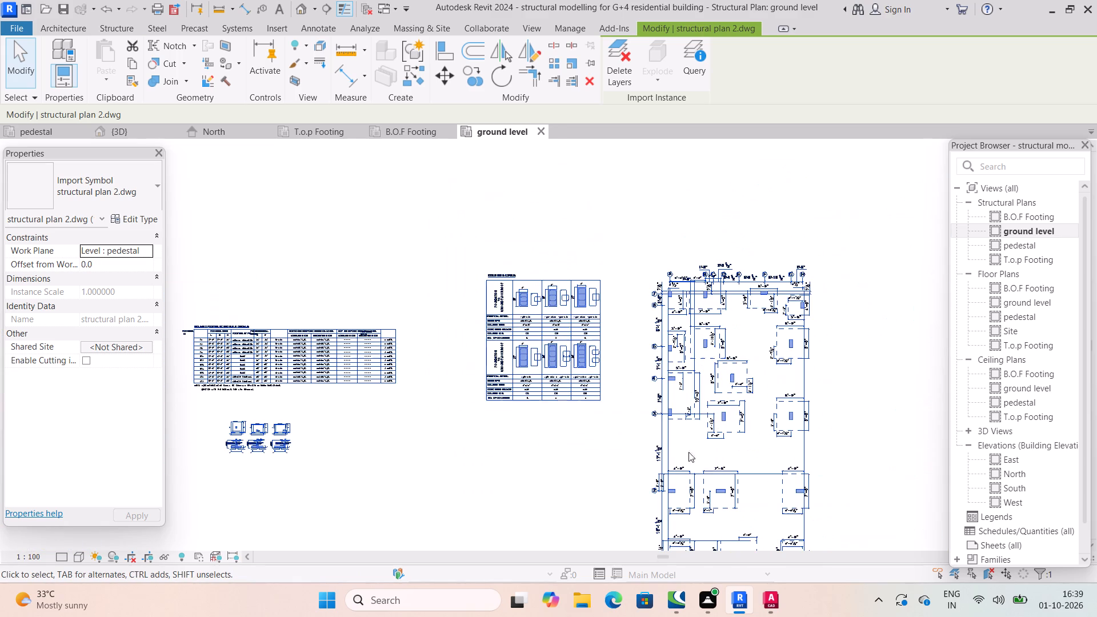
scroll(239, 427, "up", 7)
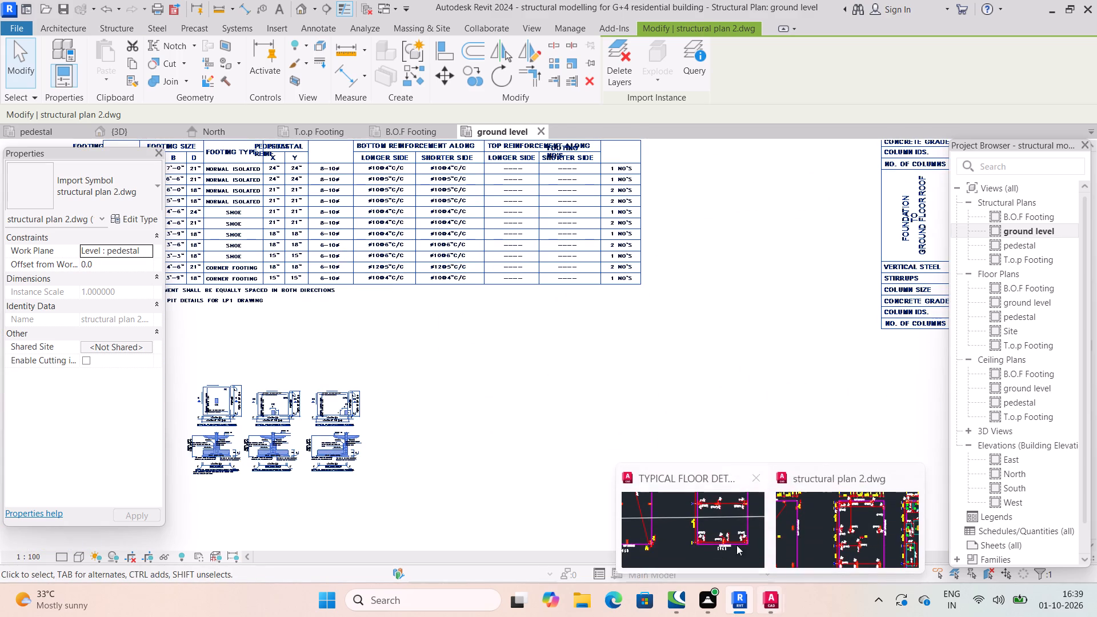
Switch to TYPICAL FLOOR DETAILS.dwg in AutoCAD and examine the beam sizes on the floor beam layout around the staircase, grids 5 to 7.
left_click(730, 538)
scroll(690, 324, "down", 3)
scroll(481, 333, "down", 3)
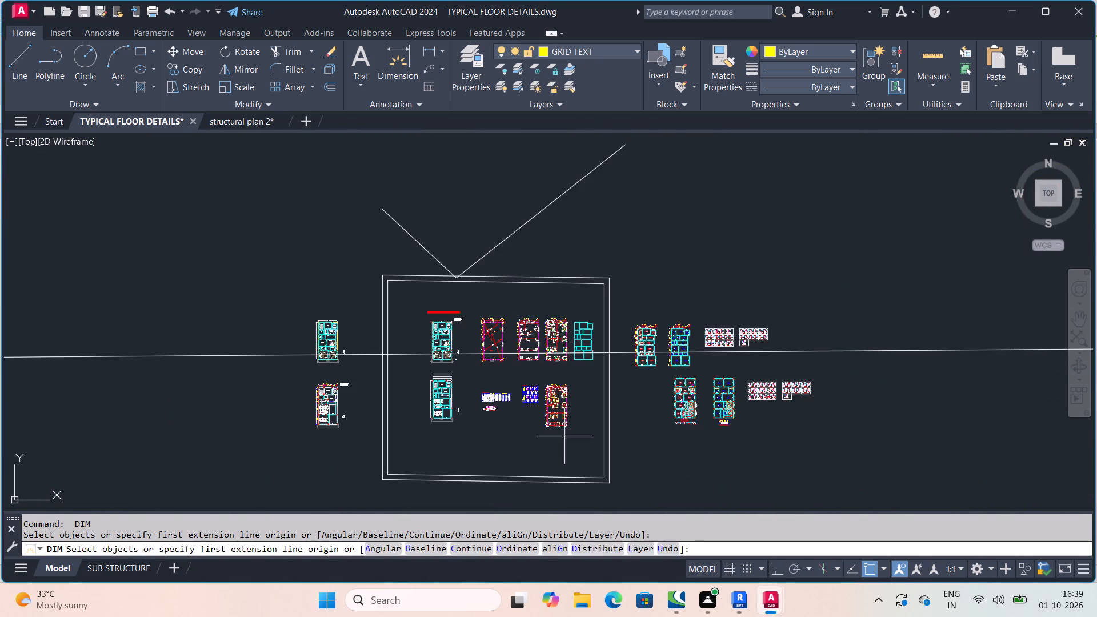
scroll(634, 444, "up", 3)
middle_click_drag(431, 395, 837, 450)
scroll(618, 316, "up", 2)
middle_click_drag(618, 316, 493, 534)
scroll(618, 316, "down", 1)
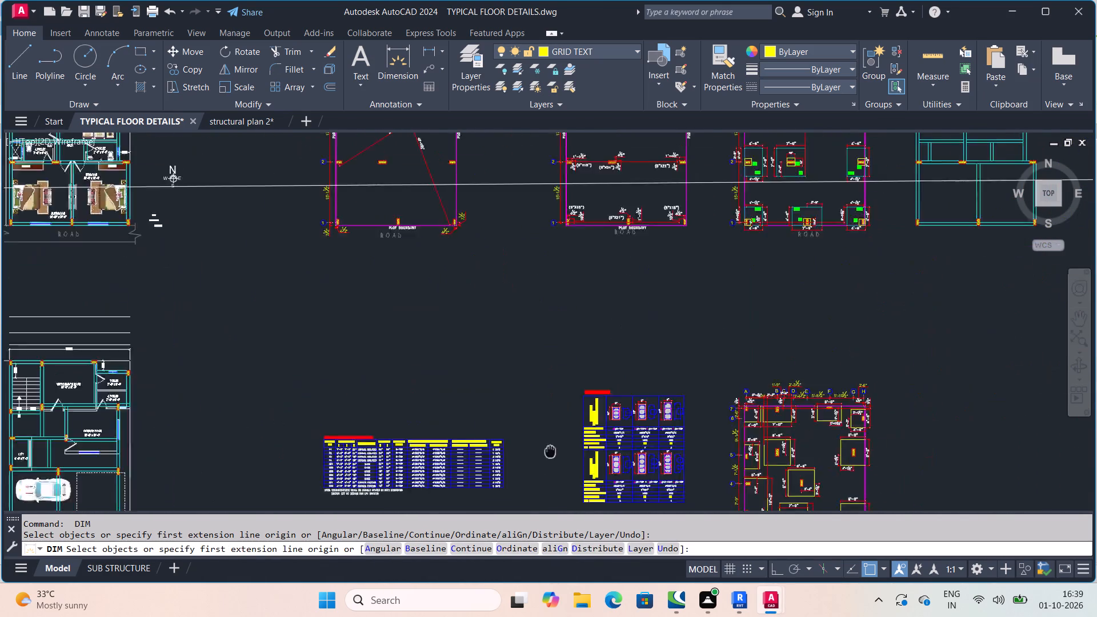
middle_click_drag(493, 534, 471, 555)
middle_click_drag(663, 350, 646, 460)
scroll(663, 350, "down", 1)
scroll(812, 307, "up", 3)
middle_click_drag(546, 354, 727, 263)
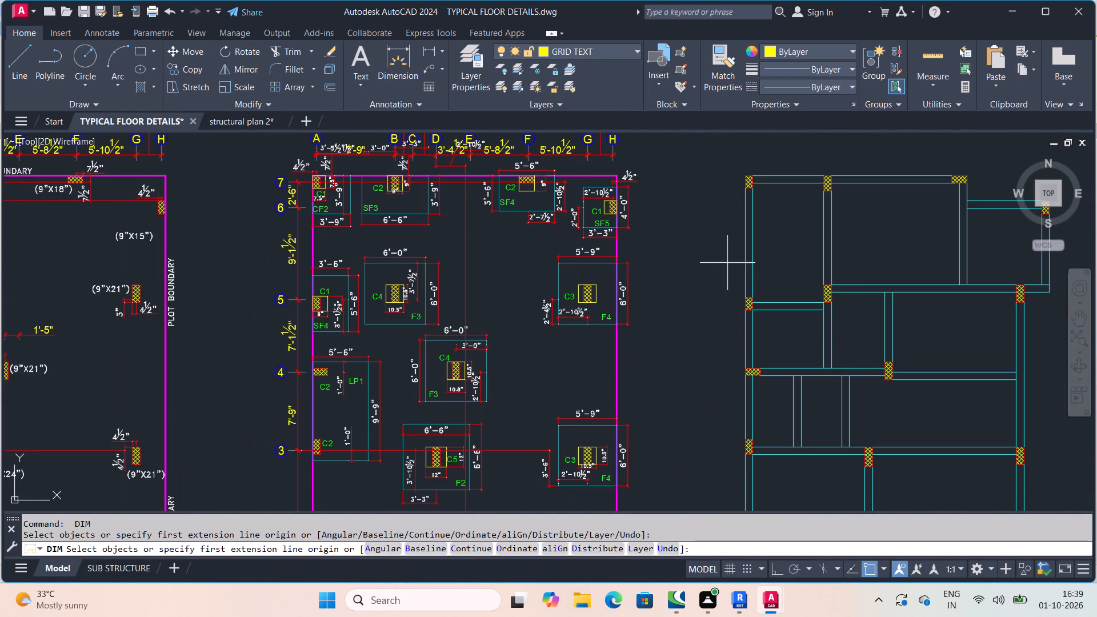
scroll(731, 366, "down", 5)
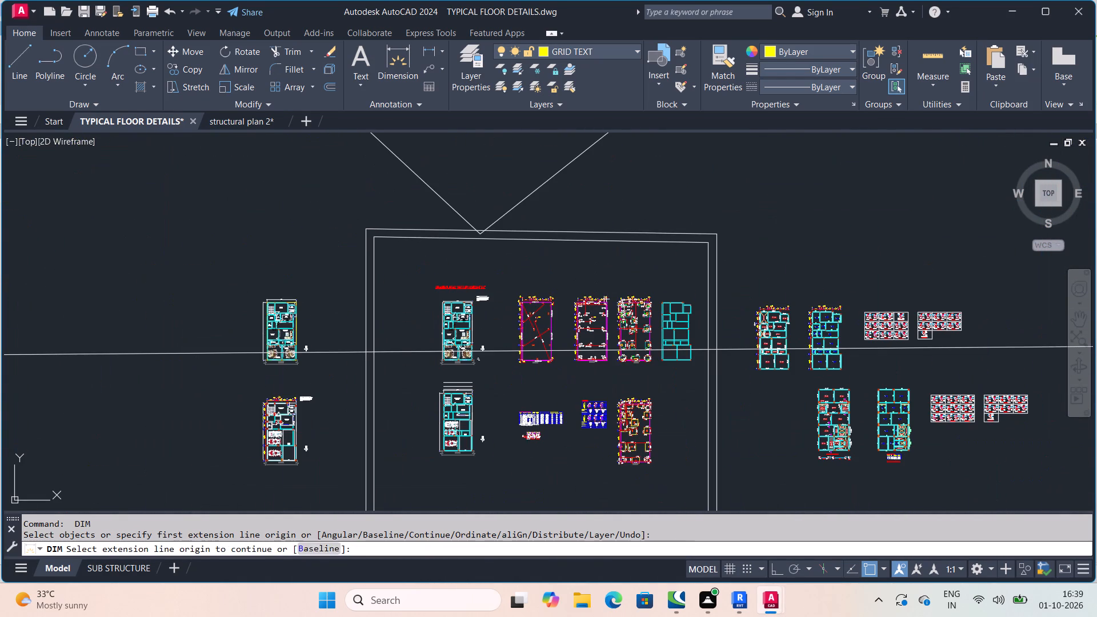
scroll(875, 446, "up", 4)
middle_click_drag(895, 334, 854, 399)
scroll(895, 334, "down", 1)
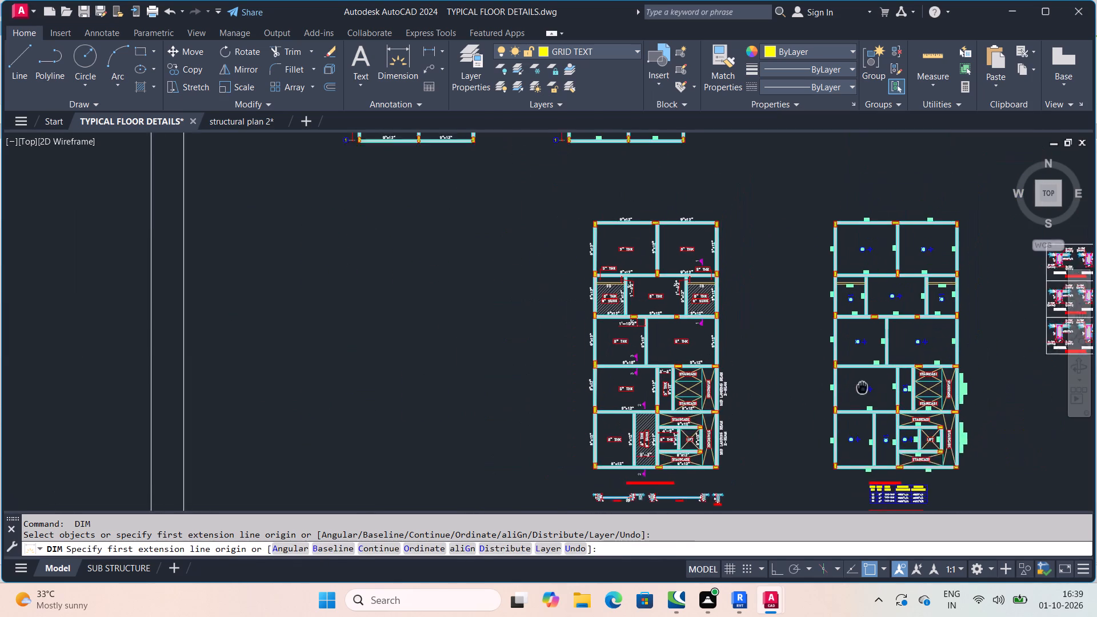
middle_click_drag(854, 399, 851, 403)
scroll(898, 316, "up", 1)
middle_click_drag(891, 274, 888, 392)
middle_click_drag(558, 197, 723, 430)
scroll(558, 197, "down", 1)
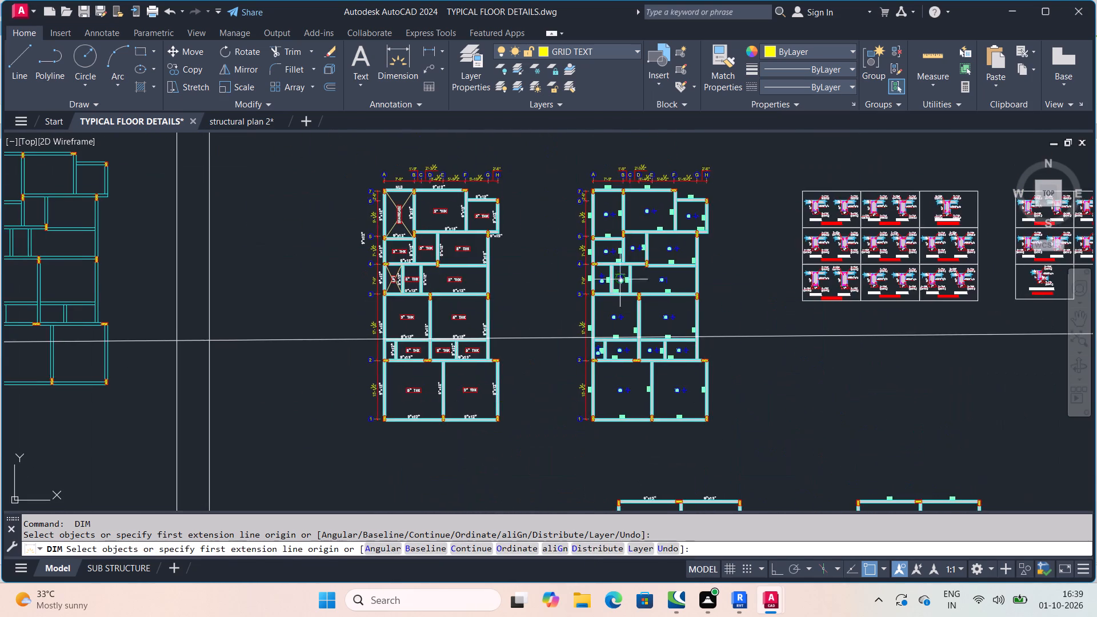
scroll(553, 225, "up", 1)
middle_click_drag(462, 211, 581, 342)
scroll(446, 344, "up", 3)
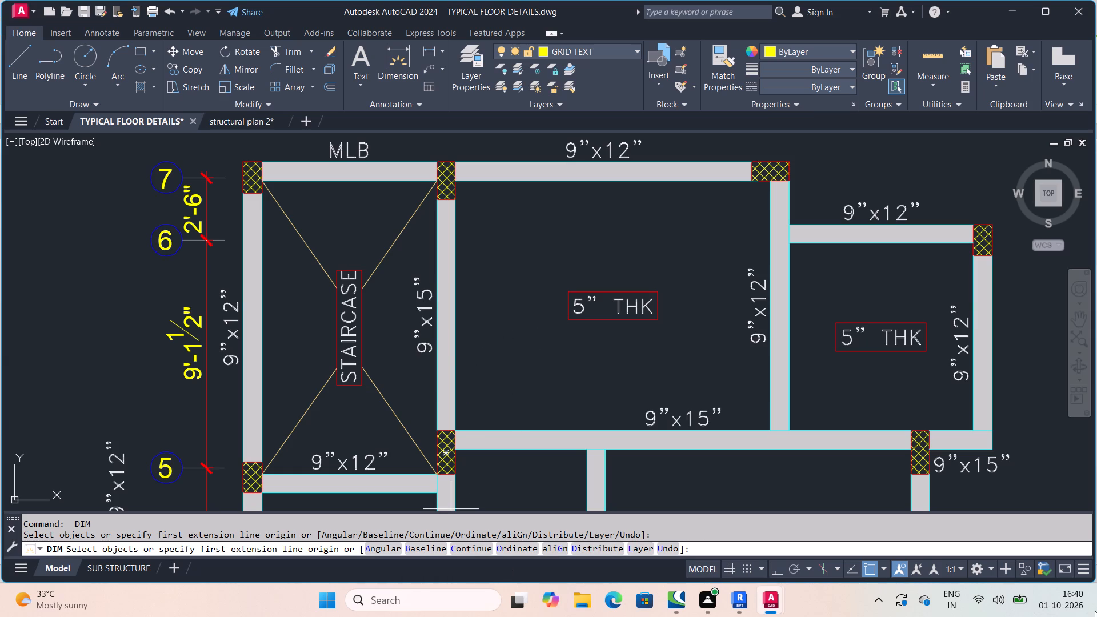
Examine the beam cross-section details beside the floor layouts, starting with section B01 (9"x12") at midspan and support.
scroll(980, 616, "down", 3)
scroll(744, 517, "down", 3)
scroll(792, 343, "down", 4)
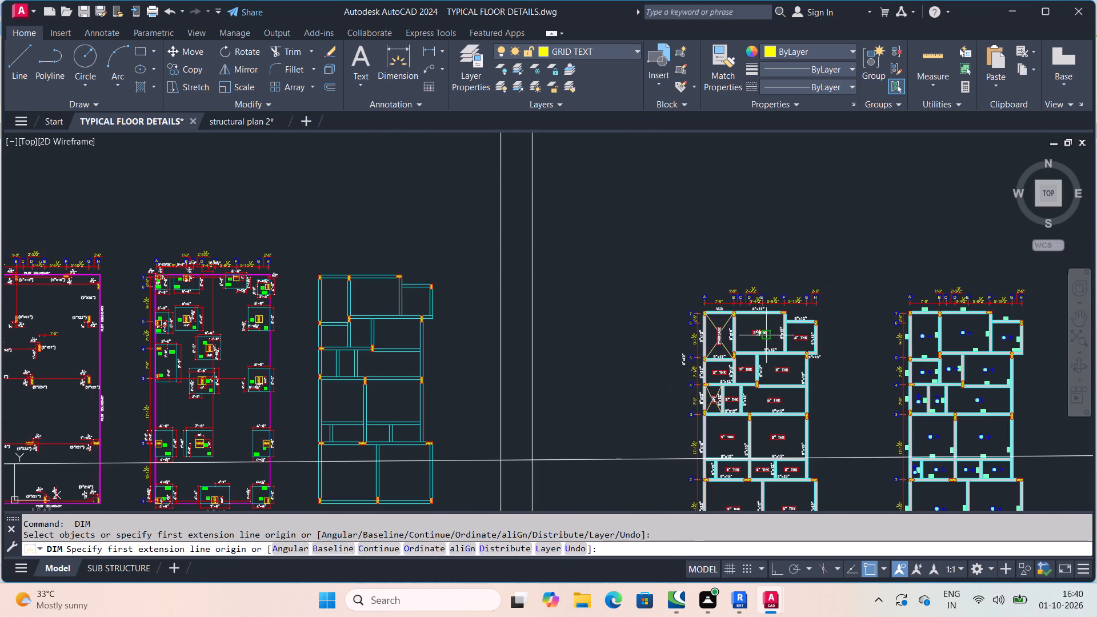
scroll(948, 343, "up", 4)
scroll(980, 345, "down", 4)
scroll(858, 365, "down", 4)
middle_click_drag(955, 345, 704, 343)
scroll(695, 364, "up", 4)
scroll(632, 238, "up", 4)
scroll(706, 400, "up", 2)
middle_click_drag(706, 400, 661, 261)
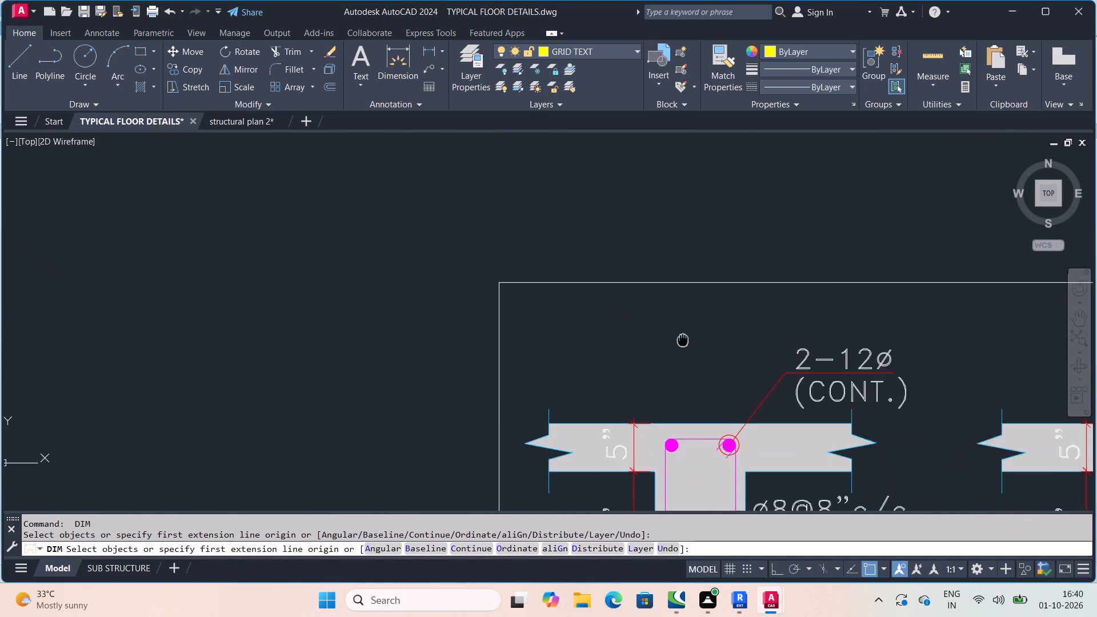
middle_click_drag(661, 261, 638, 154)
scroll(689, 242, "down", 3)
scroll(727, 286, "up", 3)
scroll(732, 242, "down", 1)
middle_click_drag(732, 245, 764, 314)
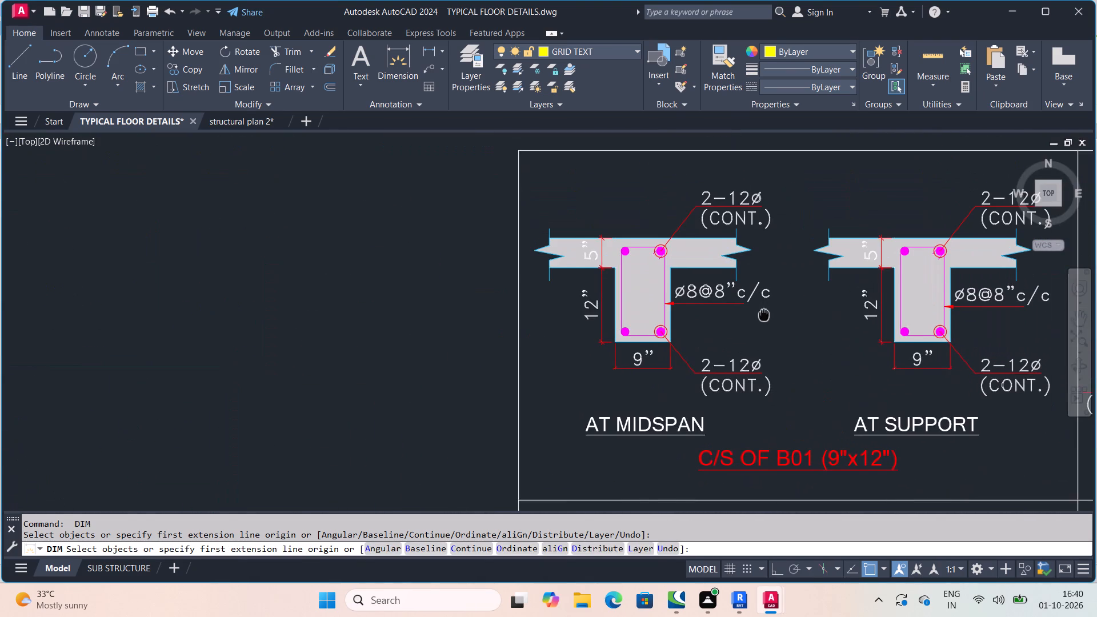
middle_click_drag(764, 314, 768, 318)
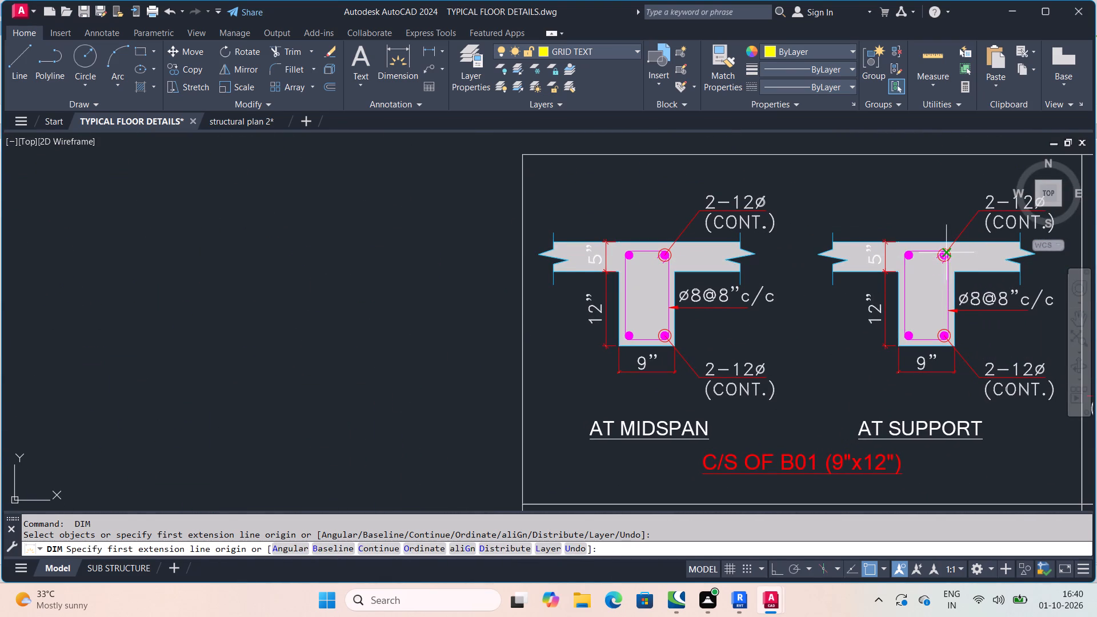
scroll(947, 249, "up", 3)
scroll(947, 255, "down", 4)
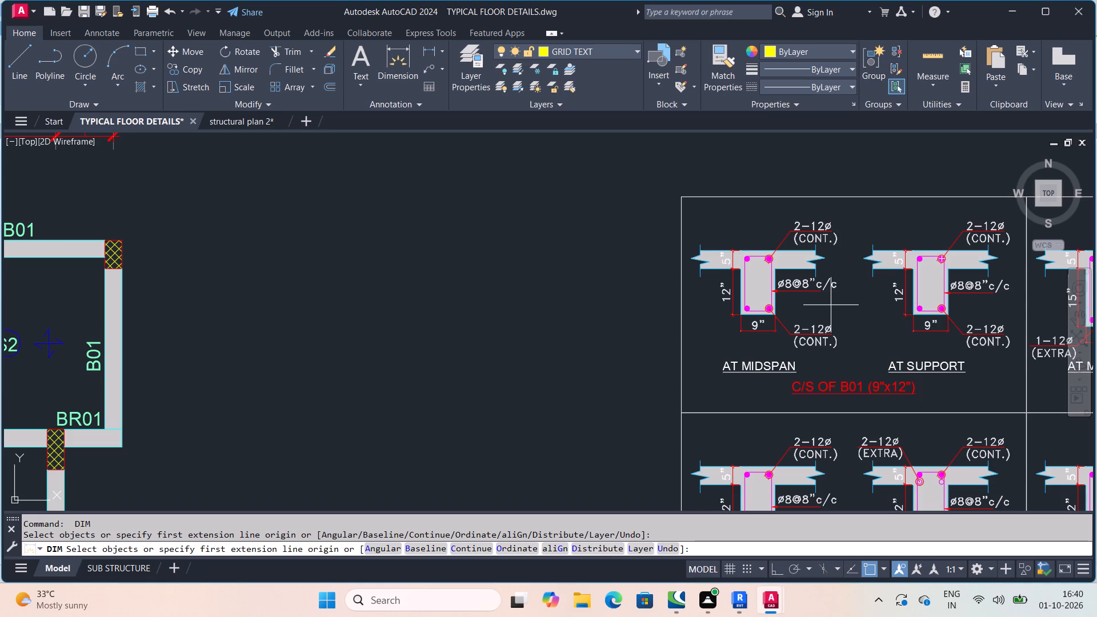
Examine the remaining sections of the first beam detail table, including B07 (9"x18"), for their widths, depths and reinforcement.
scroll(846, 307, "down", 4)
scroll(954, 368, "up", 3)
scroll(871, 375, "up", 5)
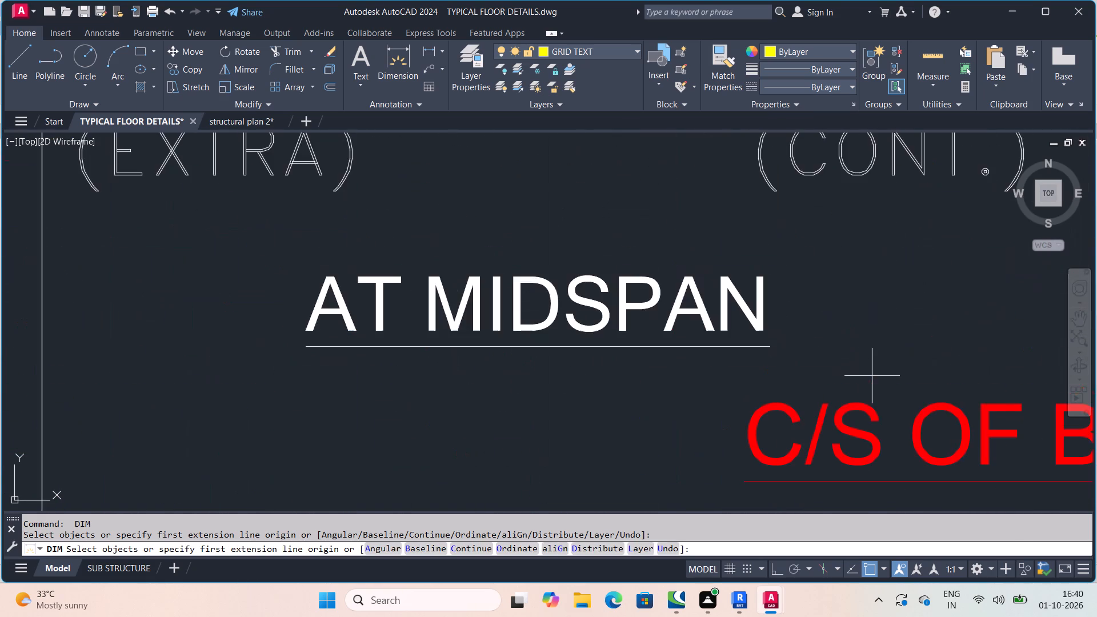
scroll(826, 354, "down", 4)
scroll(783, 370, "up", 3)
scroll(783, 367, "down", 3)
scroll(848, 333, "down", 2)
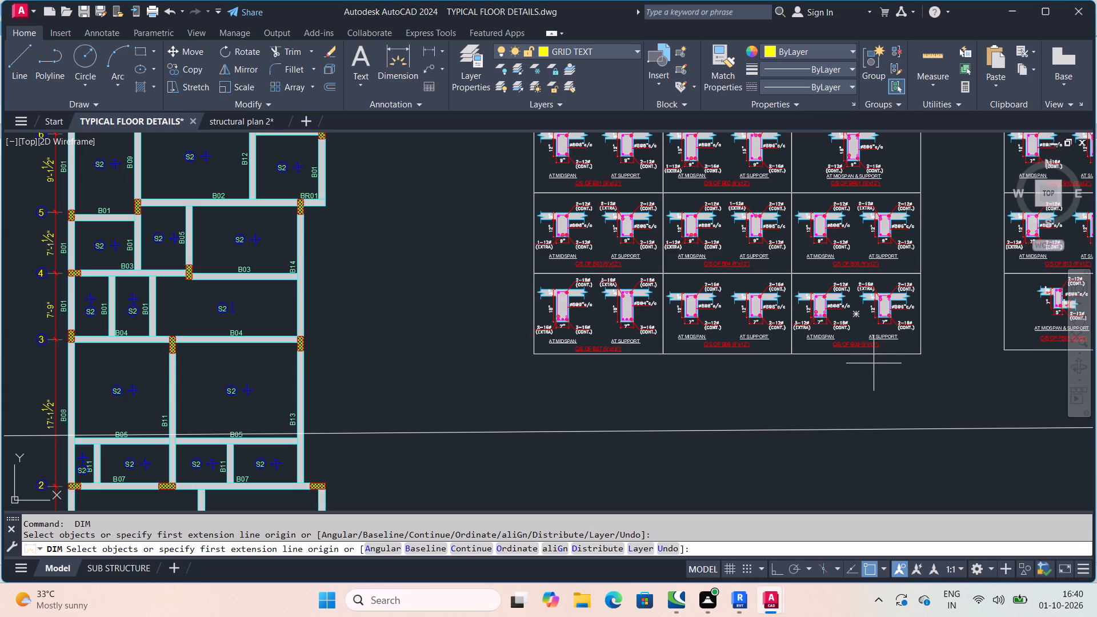
scroll(844, 343, "up", 2)
scroll(1047, 285, "up", 3)
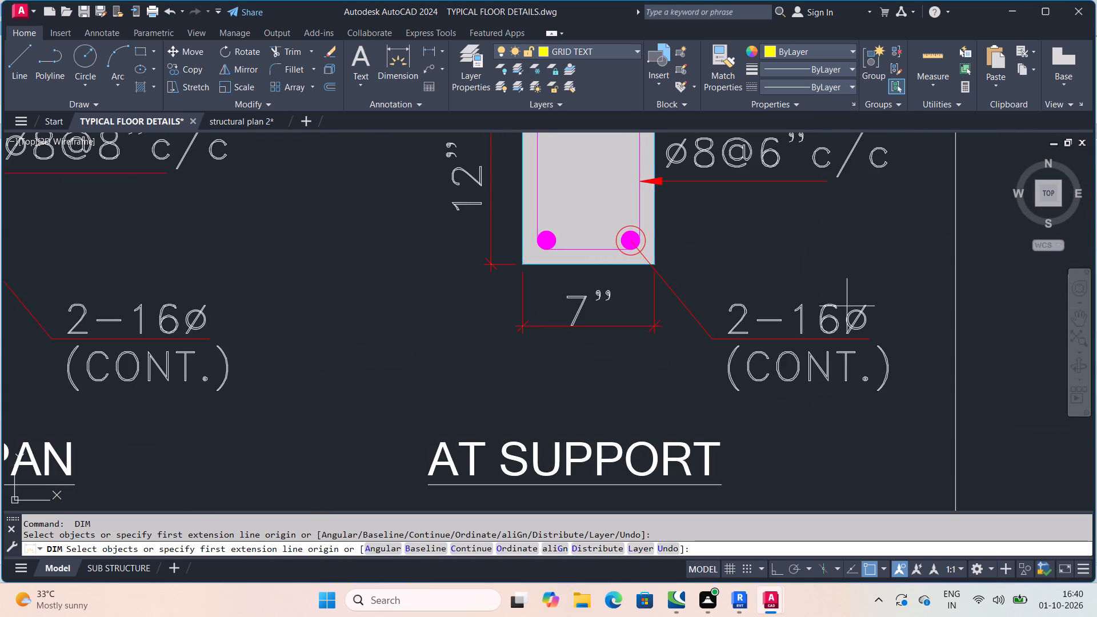
scroll(838, 305, "up", 1)
middle_click_drag(838, 305, 889, 326)
scroll(838, 305, "down", 3)
scroll(781, 318, "down", 2)
middle_click_drag(887, 314, 958, 296)
middle_click_drag(513, 357, 854, 455)
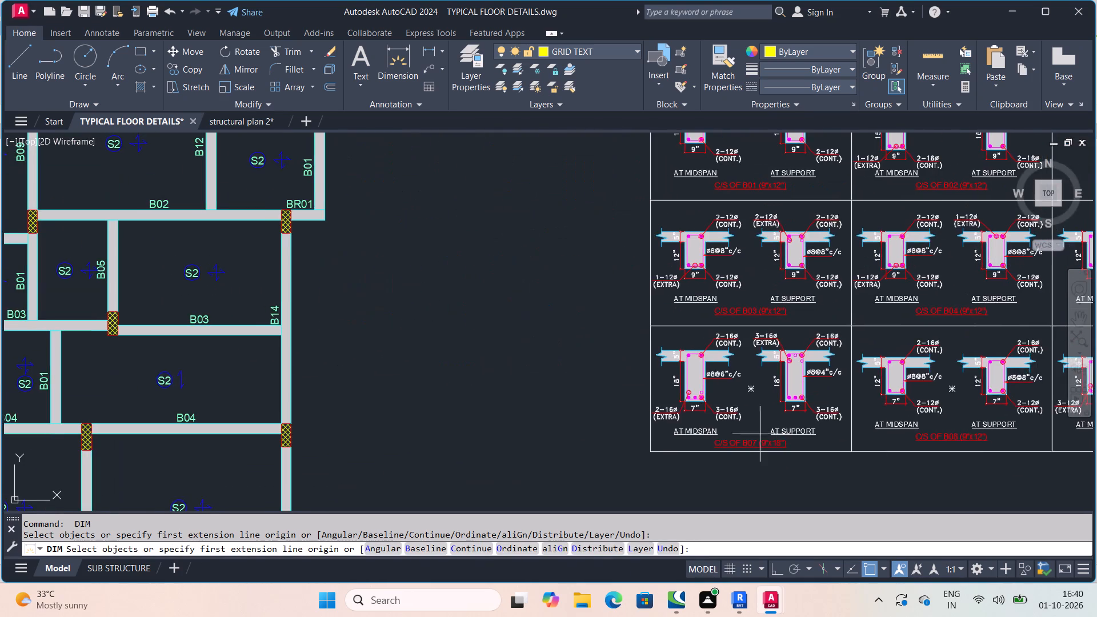
scroll(694, 434, "up", 3)
middle_click_drag(672, 377, 778, 461)
scroll(768, 455, "down", 1)
scroll(756, 407, "up", 2)
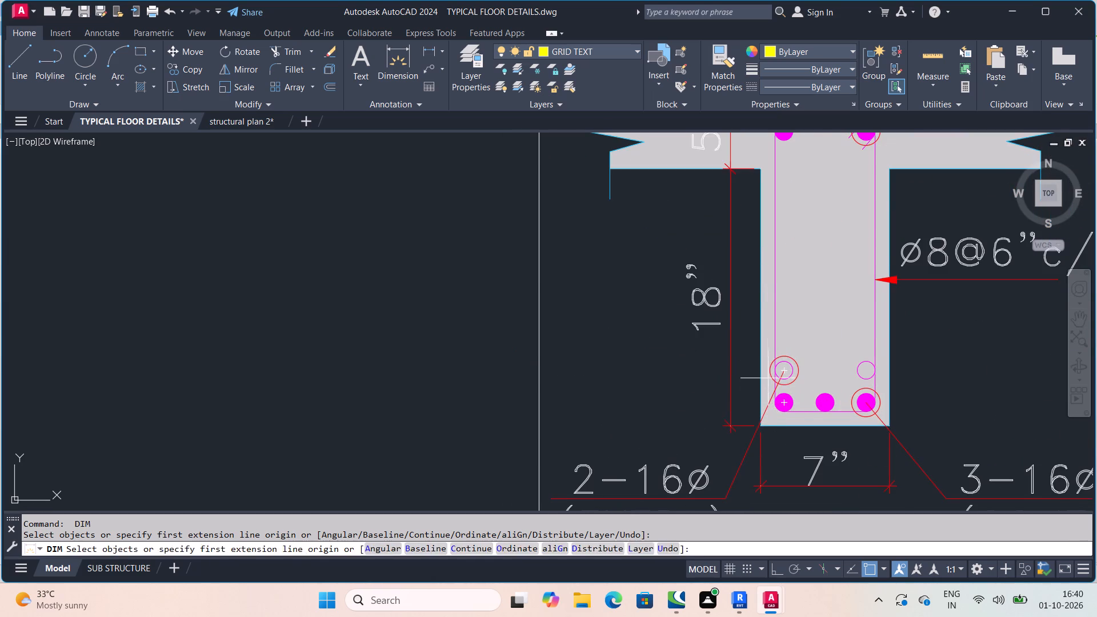
scroll(772, 390, "down", 2)
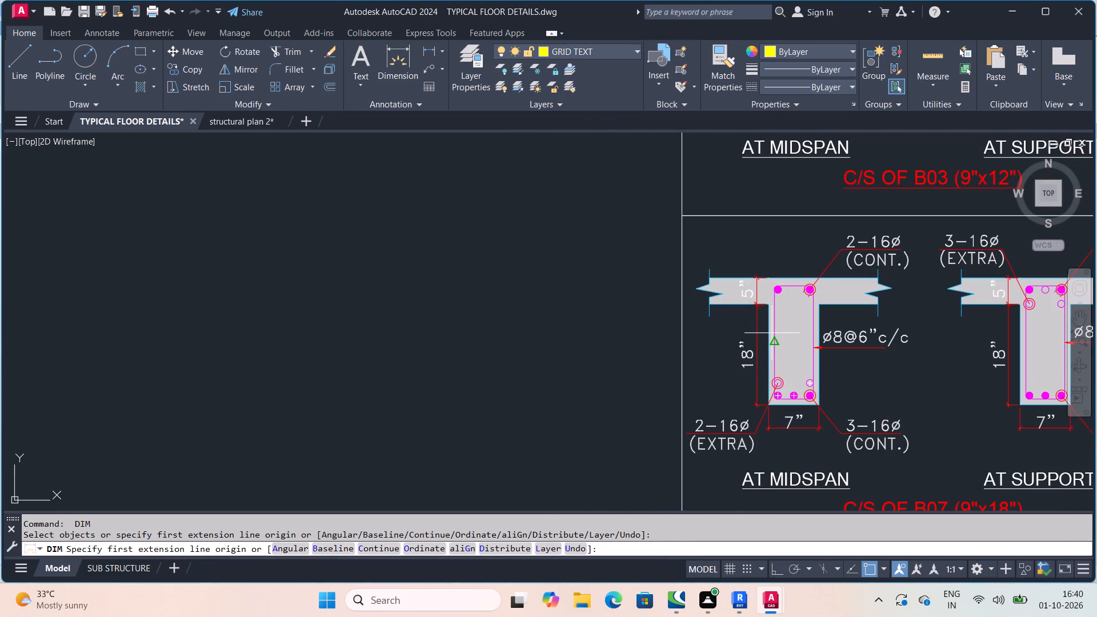
middle_click_drag(799, 338, 783, 439)
scroll(799, 338, "down", 6)
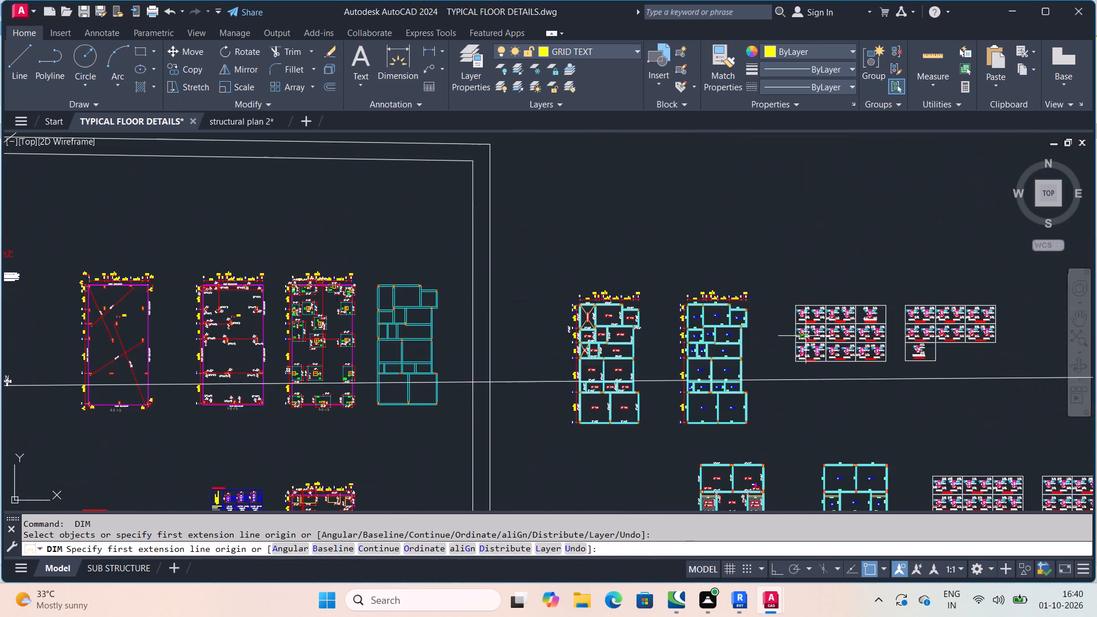
Review the beam sizes and slab thicknesses on the floor beam layout between grids 3 and 7.
scroll(693, 346, "up", 3)
middle_click_drag(684, 354, 894, 349)
scroll(698, 355, "down", 3)
scroll(645, 312, "up", 3)
middle_click_drag(903, 354, 666, 339)
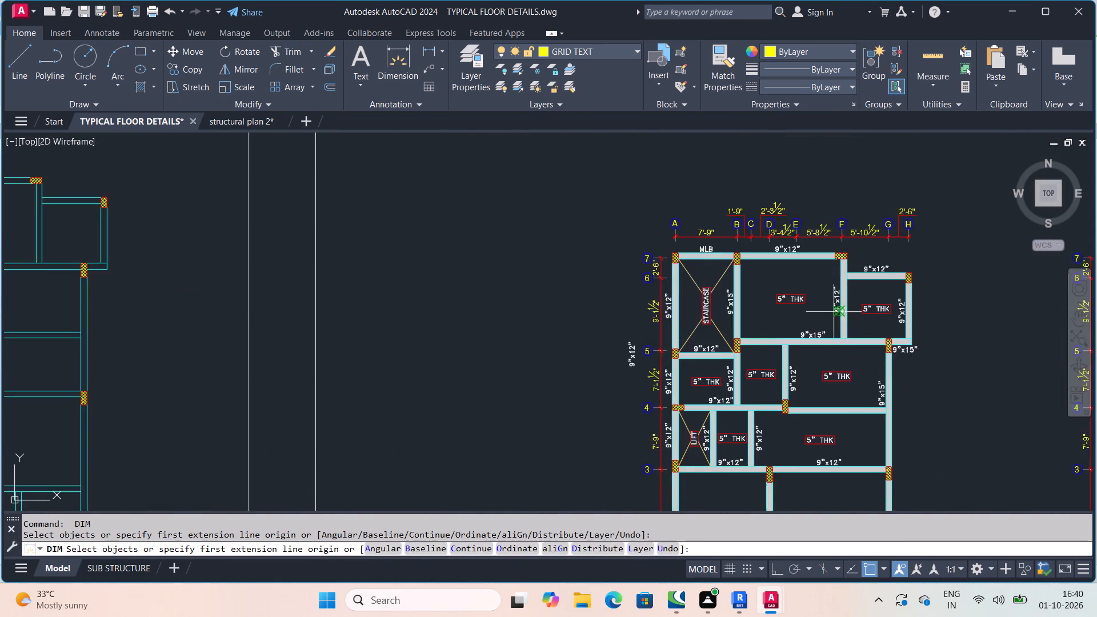
scroll(832, 312, "up", 3)
scroll(819, 318, "down", 4)
scroll(803, 352, "up", 4)
middle_click_drag(669, 323, 668, 302)
scroll(668, 312, "down", 1)
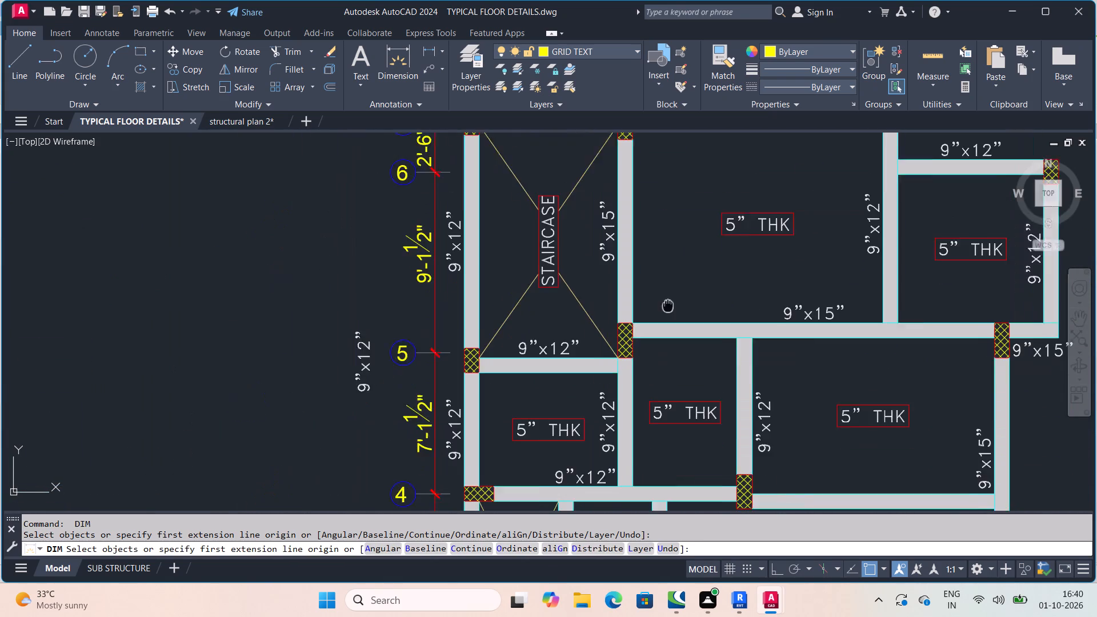
middle_click_drag(668, 302, 678, 259)
middle_click(678, 259)
scroll(678, 259, "down", 2)
middle_click_drag(678, 259, 682, 275)
scroll(685, 314, "up", 1)
scroll(841, 327, "up", 2)
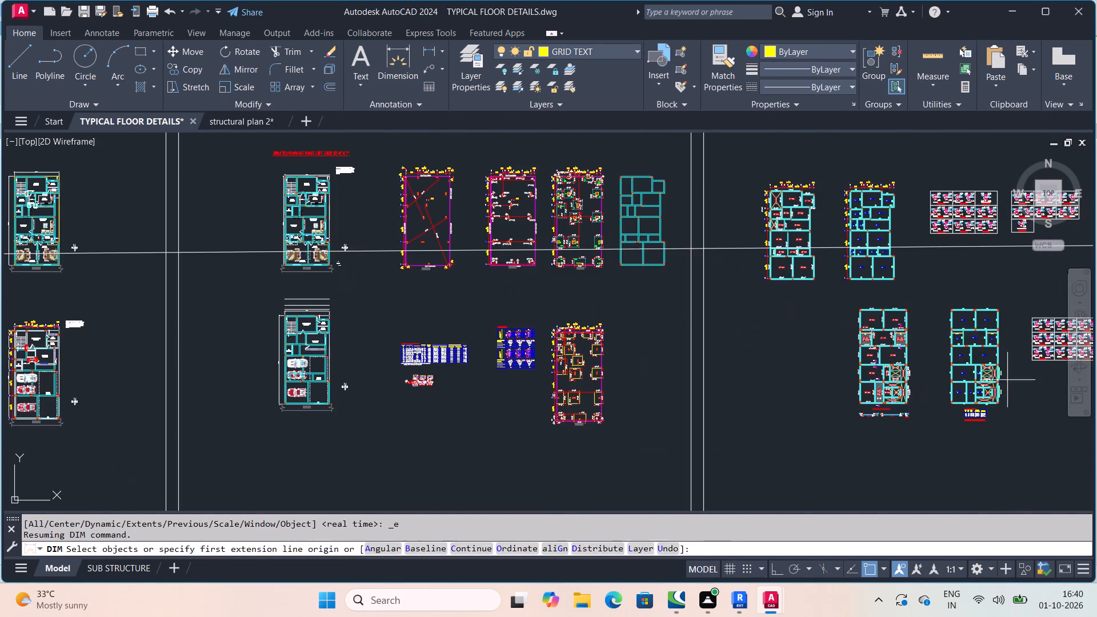
Look over the lower floor layouts and the second beam detail table, examining section FB01 (6"x9").
scroll(876, 311, "up", 3)
middle_click_drag(887, 323, 500, 388)
middle_click_drag(796, 305, 471, 412)
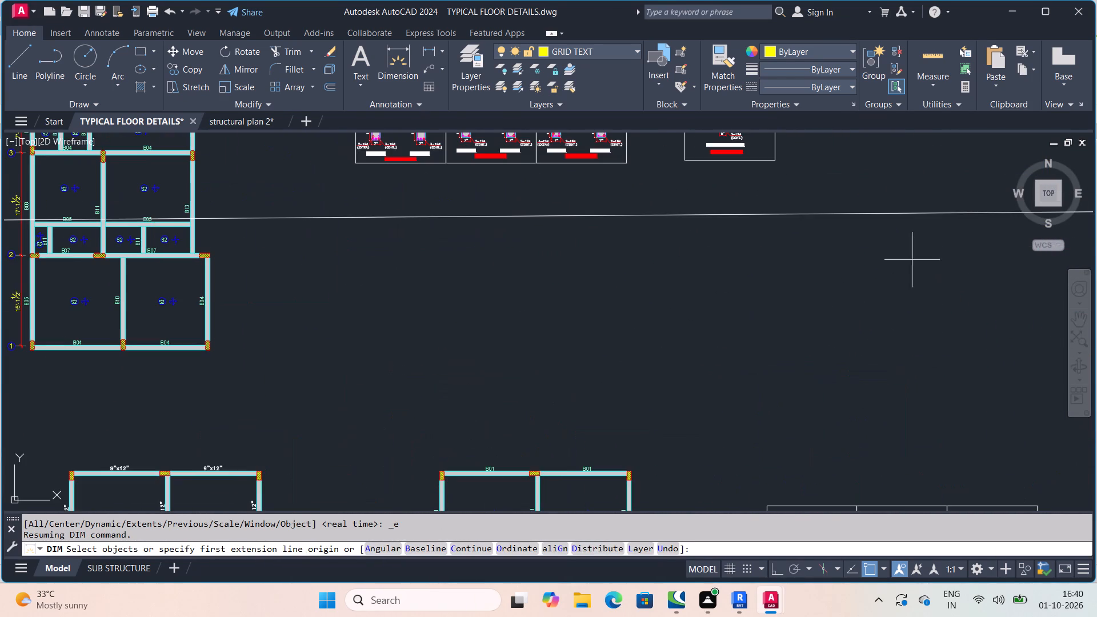
middle_click_drag(827, 208, 899, 390)
scroll(832, 253, "down", 1)
scroll(838, 297, "up", 2)
middle_click_drag(578, 282, 873, 289)
middle_click_drag(989, 375, 816, 316)
scroll(996, 356, "up", 3)
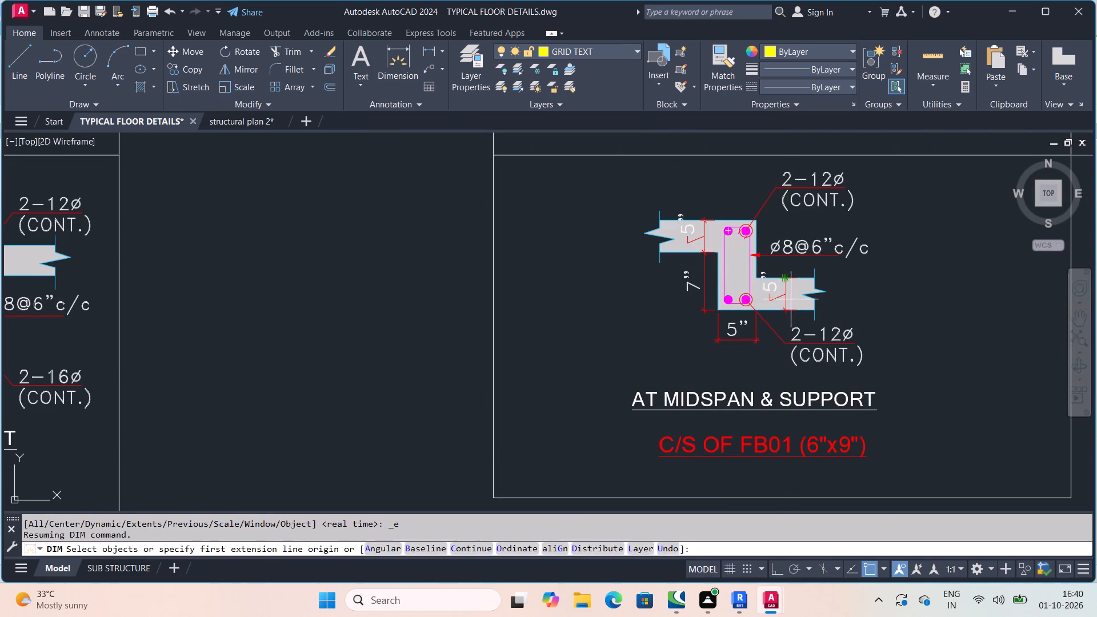
scroll(797, 312, "down", 3)
middle_click_drag(754, 225, 758, 237)
scroll(755, 230, "down", 1)
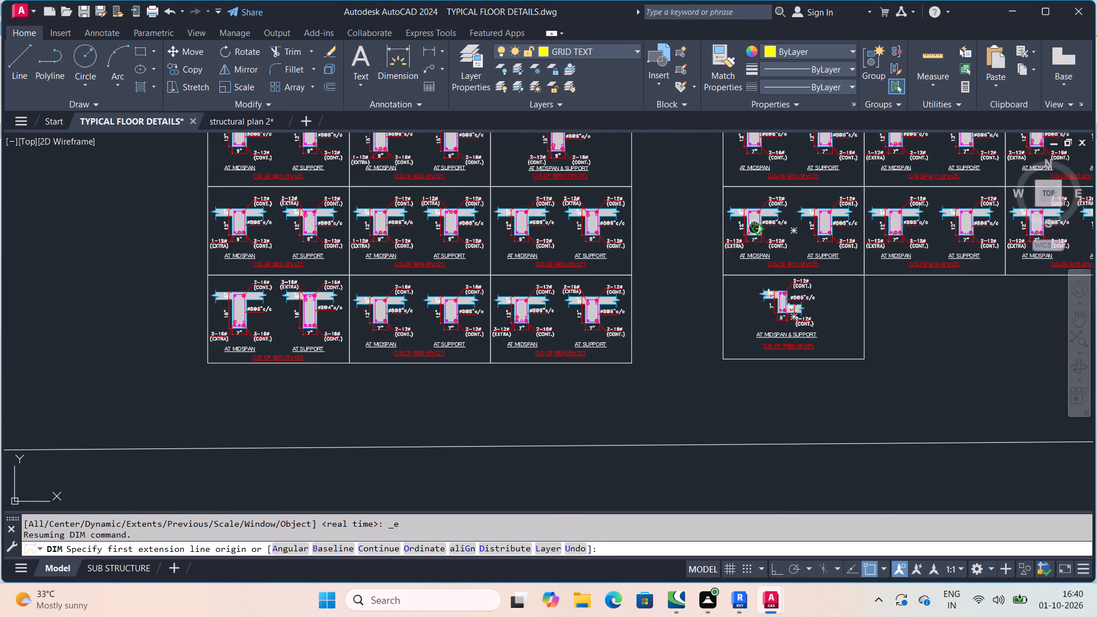
middle_click_drag(758, 237, 823, 365)
scroll(512, 322, "up", 1)
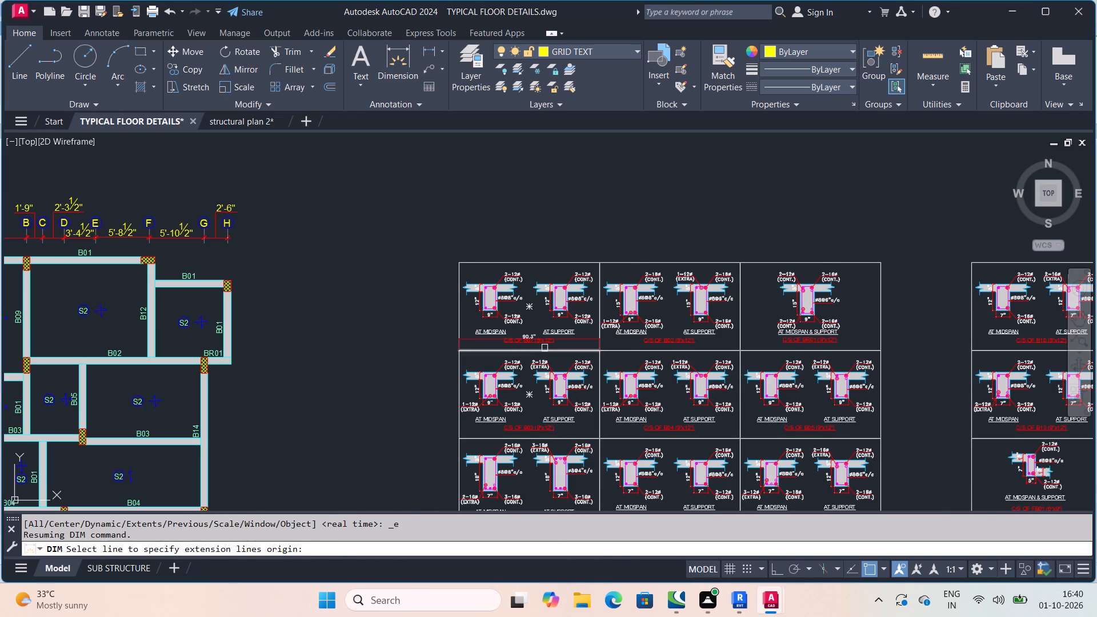
Compare the beam labels on the labelled floor layout with the beam sizes on the adjacent layout and the section details.
scroll(545, 348, "up", 4)
middle_click_drag(549, 338, 736, 337)
scroll(614, 320, "down", 1)
scroll(732, 298, "down", 2)
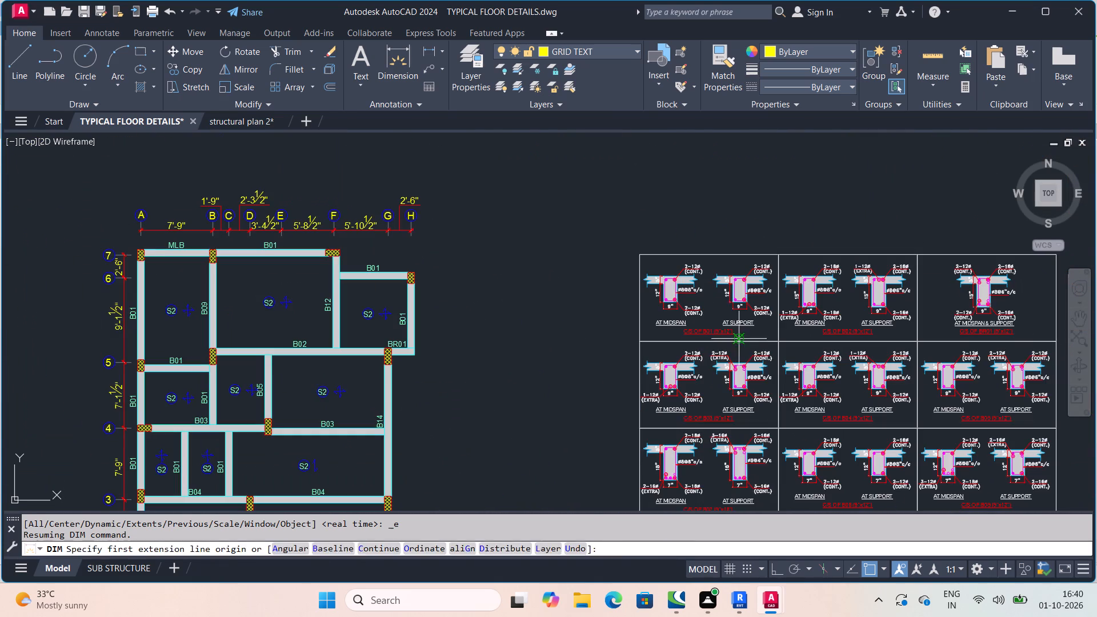
scroll(694, 301, "up", 2)
scroll(694, 301, "down", 3)
middle_click_drag(498, 336, 668, 253)
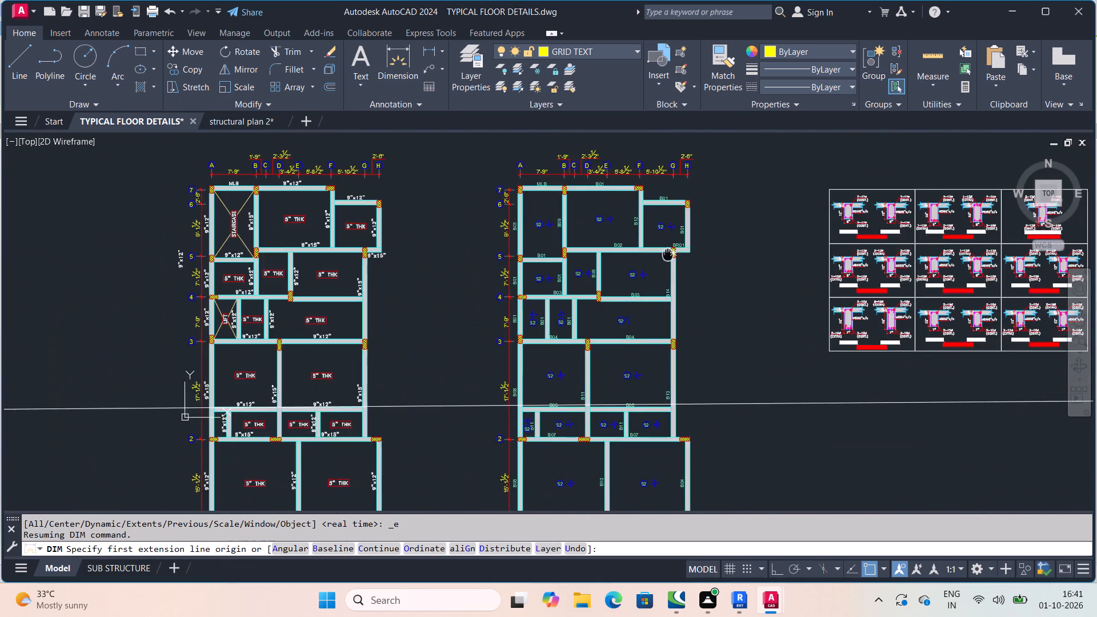
scroll(603, 253, "up", 3)
middle_click_drag(639, 270, 676, 326)
scroll(655, 298, "down", 2)
scroll(590, 236, "up", 2)
middle_click_drag(590, 236, 751, 299)
scroll(751, 299, "down", 1)
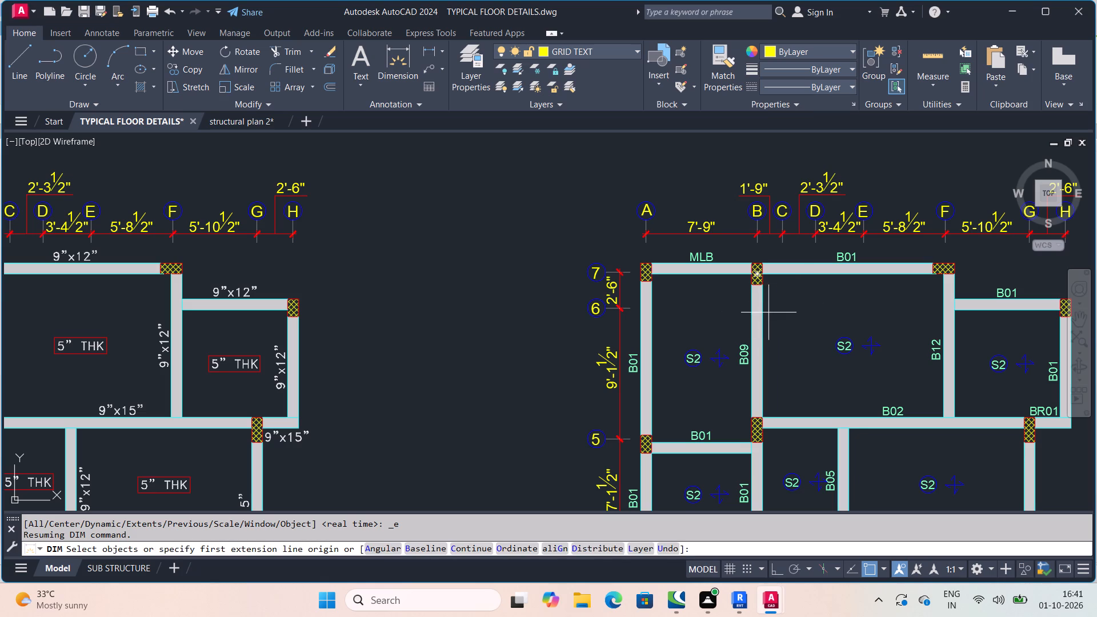
scroll(772, 310, "down", 4)
scroll(665, 331, "up", 3)
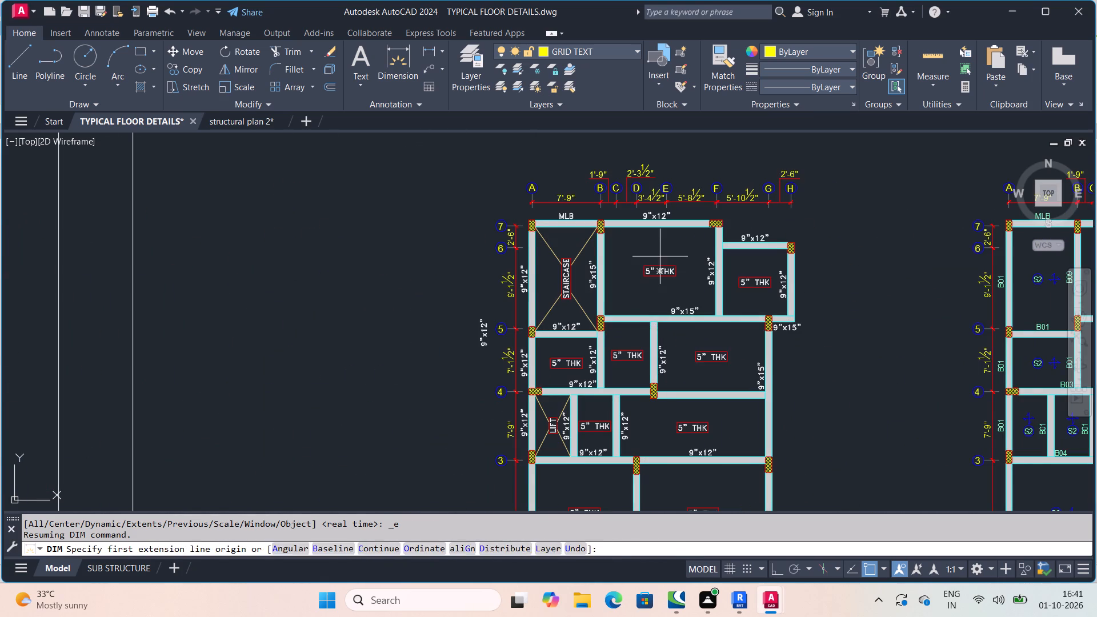
middle_click_drag(660, 256, 703, 282)
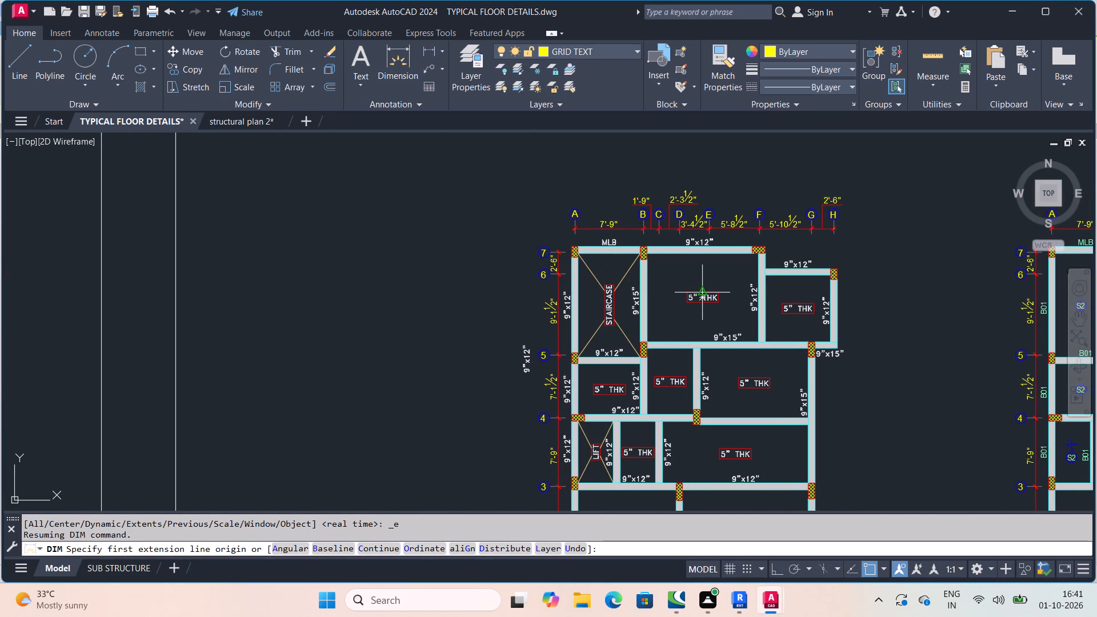
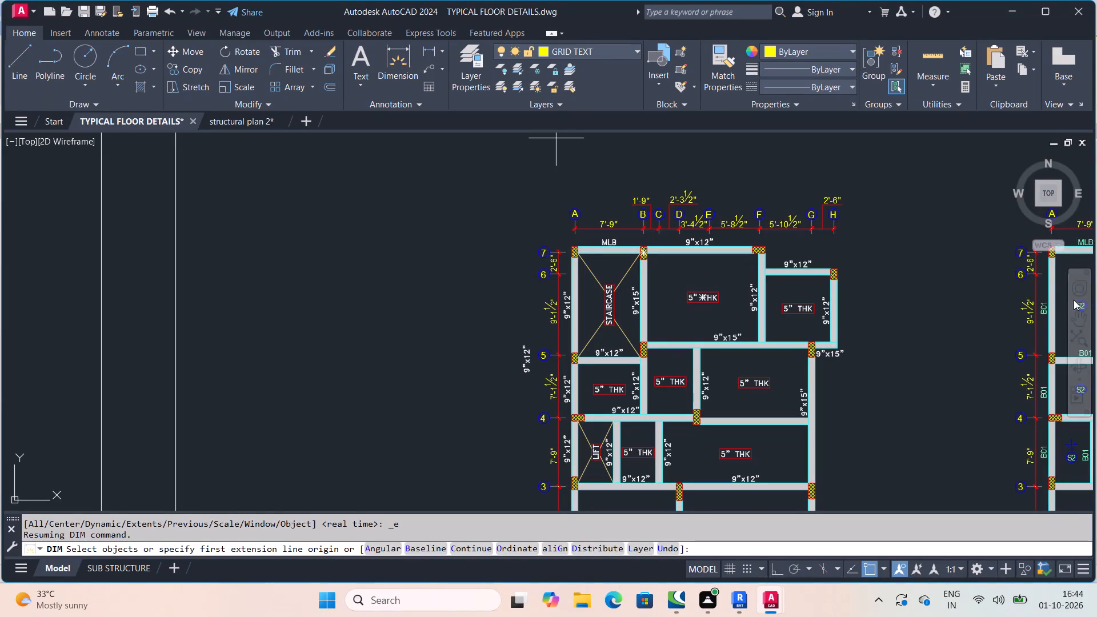
Compare the beam sizes on the upper floor beam layout with the adjacent layout's beam labels around grids 5 to 7.
scroll(838, 399, "up", 3)
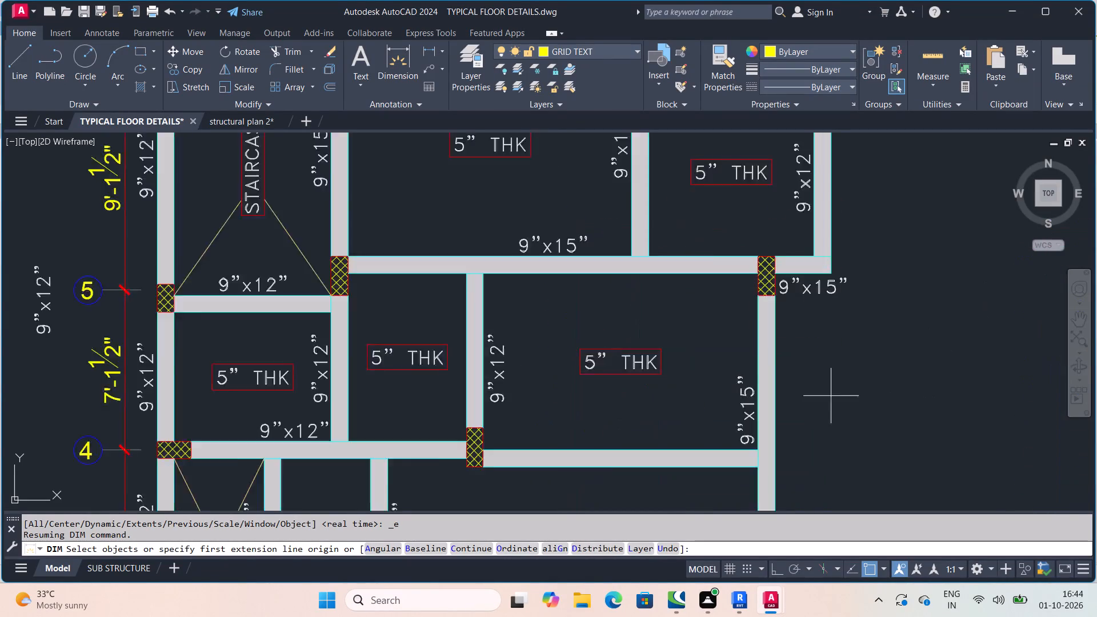
scroll(817, 367, "down", 4)
scroll(742, 279, "up", 3)
middle_click(754, 269)
scroll(754, 269, "down", 3)
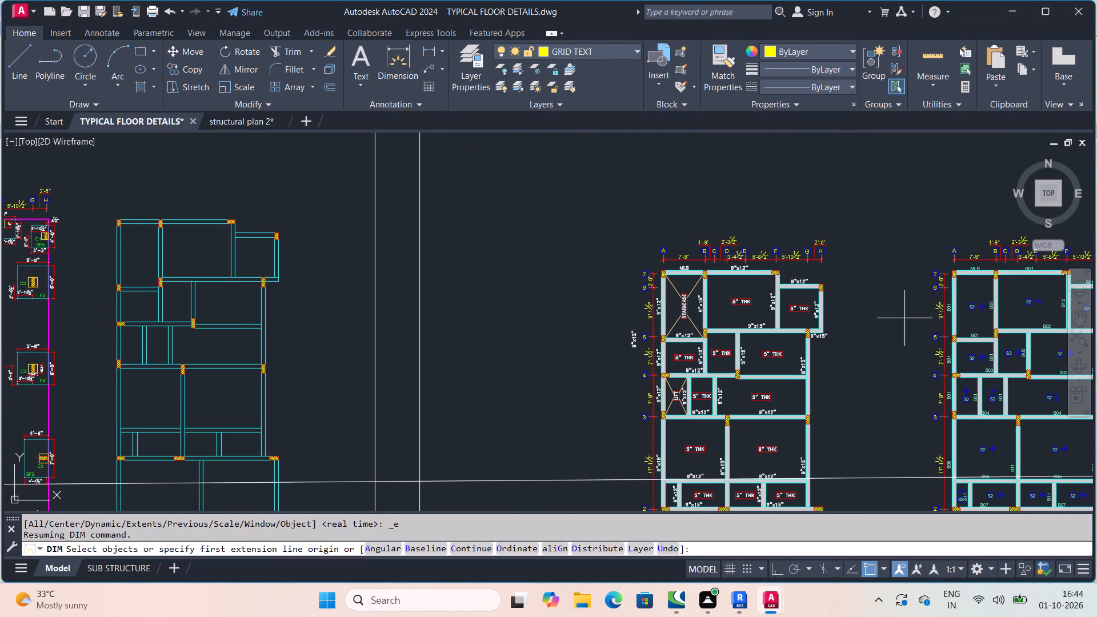
middle_click_drag(898, 283, 765, 254)
scroll(878, 258, "up", 2)
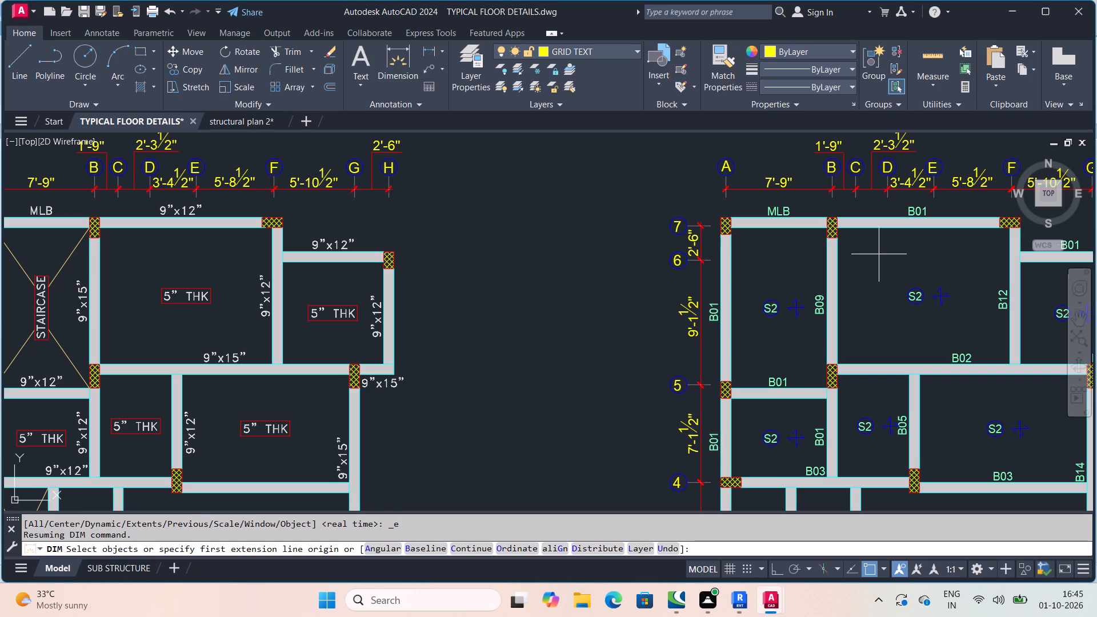
scroll(876, 362, "down", 4)
middle_click_drag(823, 362, 770, 358)
scroll(814, 360, "up", 4)
middle_click_drag(814, 308, 679, 289)
scroll(807, 308, "up", 1)
middle_click_drag(860, 264, 792, 279)
scroll(850, 242, "up", 2)
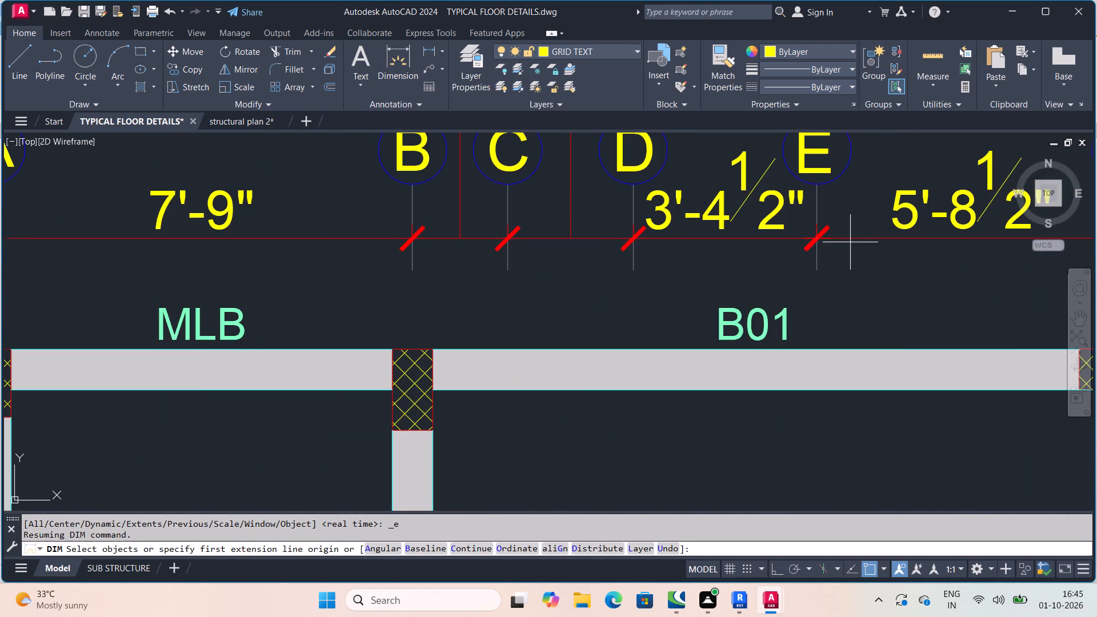
scroll(839, 250, "down", 3)
scroll(642, 287, "up", 2)
middle_click_drag(724, 263, 720, 285)
scroll(725, 275, "down", 1)
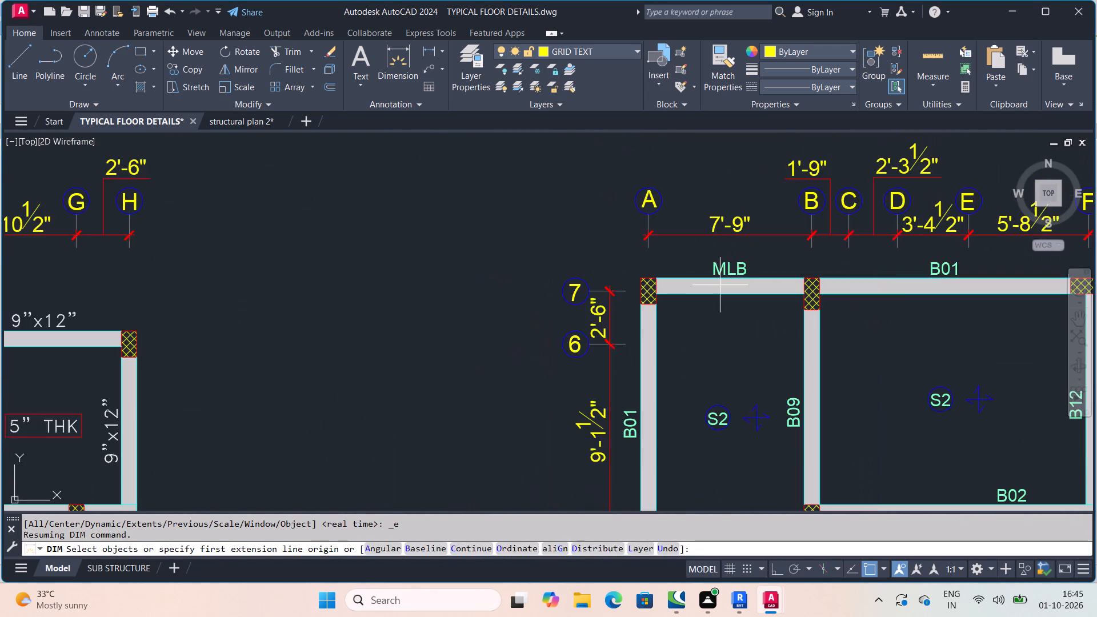
scroll(668, 286, "up", 2)
scroll(755, 269, "down", 4)
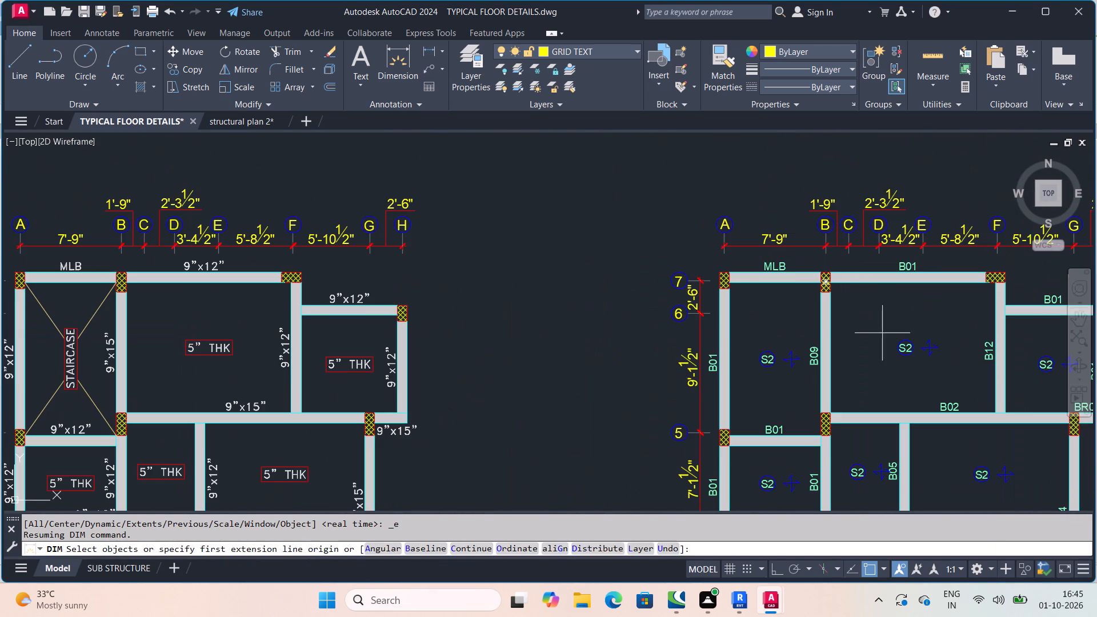
scroll(895, 344, "down", 4)
middle_click_drag(890, 344, 751, 243)
scroll(754, 246, "up", 1)
middle_click_drag(855, 305, 696, 159)
Check the lower labelled floor layout's beams against the section details B01 to B09 in the adjacent beam table.
scroll(763, 221, "down", 1)
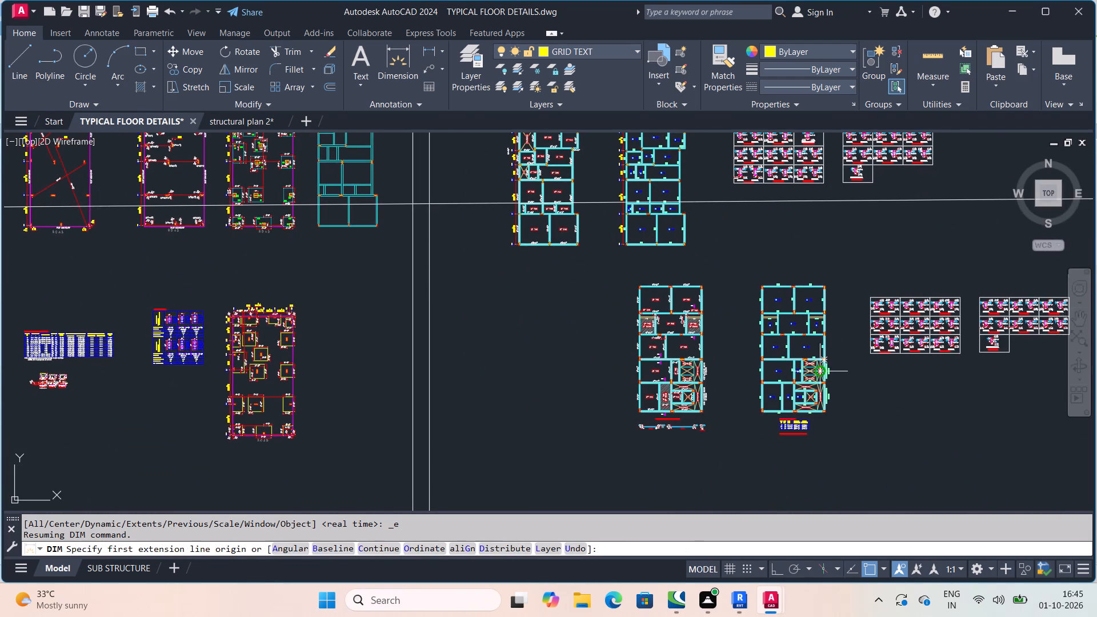
scroll(827, 381, "up", 3)
middle_click_drag(892, 360, 647, 368)
scroll(888, 360, "down", 1)
scroll(759, 295, "up", 3)
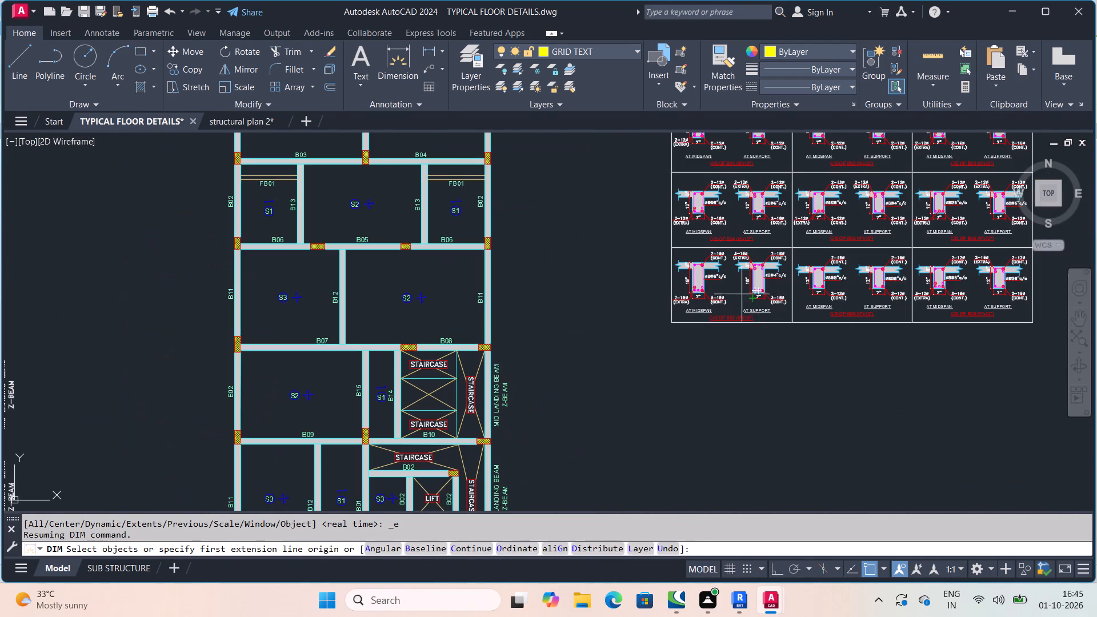
scroll(737, 302, "up", 3)
middle_click_drag(738, 294, 738, 401)
scroll(738, 294, "down", 1)
middle_click_drag(724, 270, 723, 352)
middle_click_drag(710, 283, 696, 336)
scroll(710, 283, "down", 1)
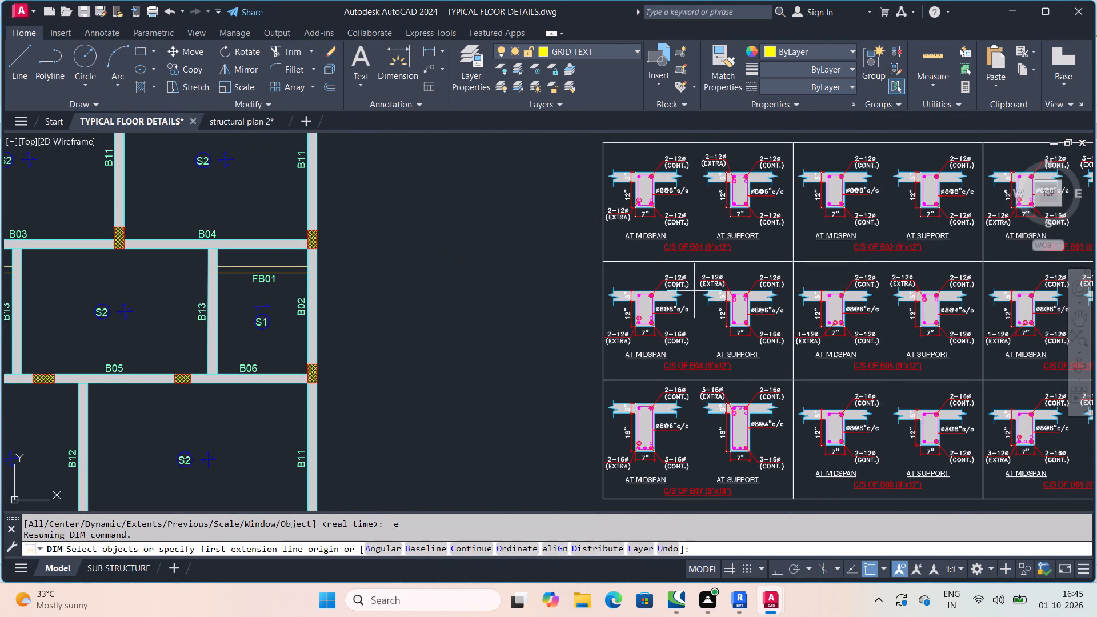
scroll(694, 291, "down", 1)
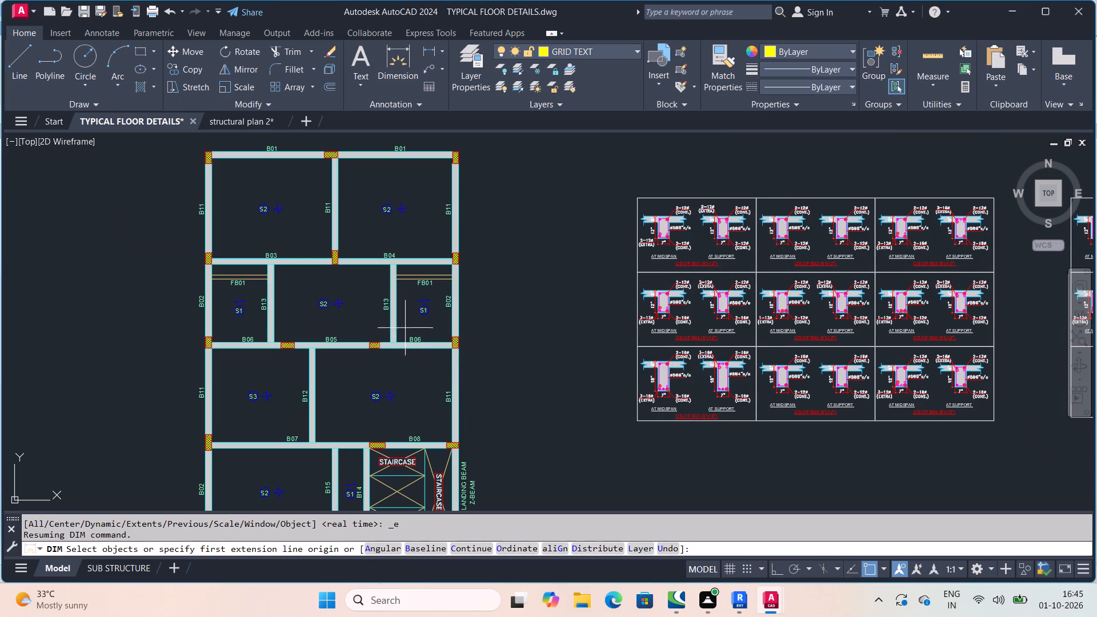
scroll(728, 245, "up", 2)
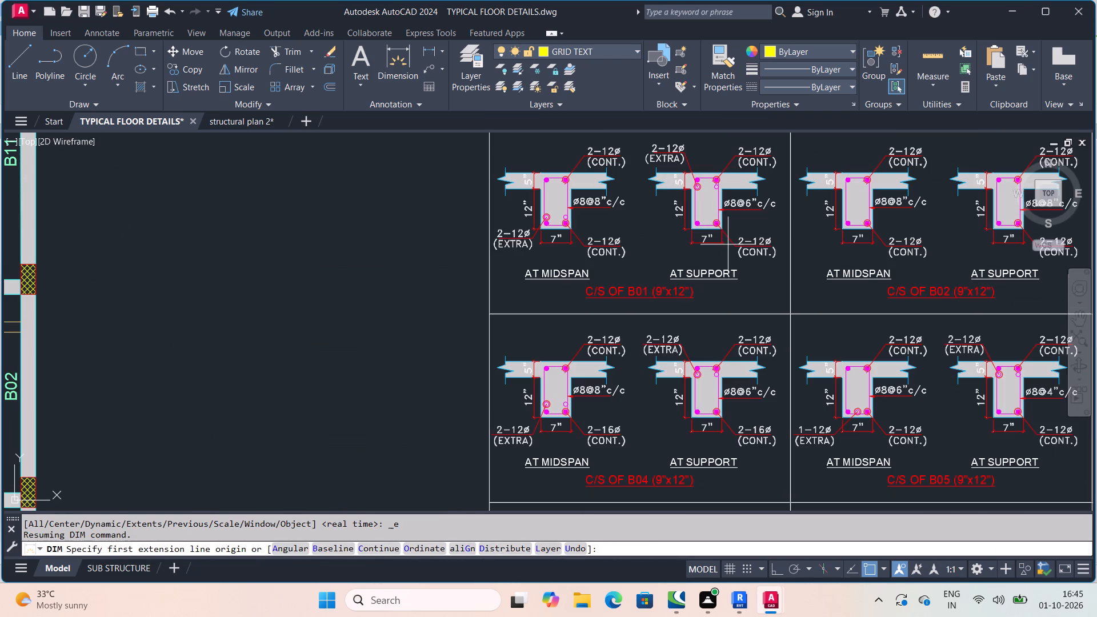
scroll(707, 262, "down", 2)
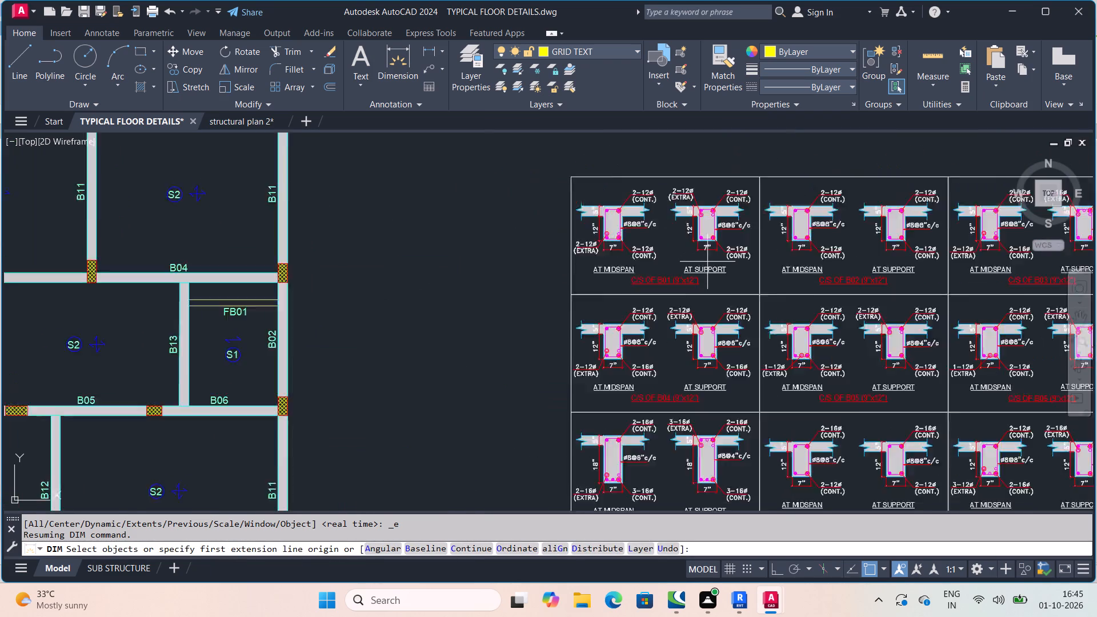
scroll(707, 262, "down", 1)
scroll(472, 280, "up", 2)
scroll(472, 280, "down", 3)
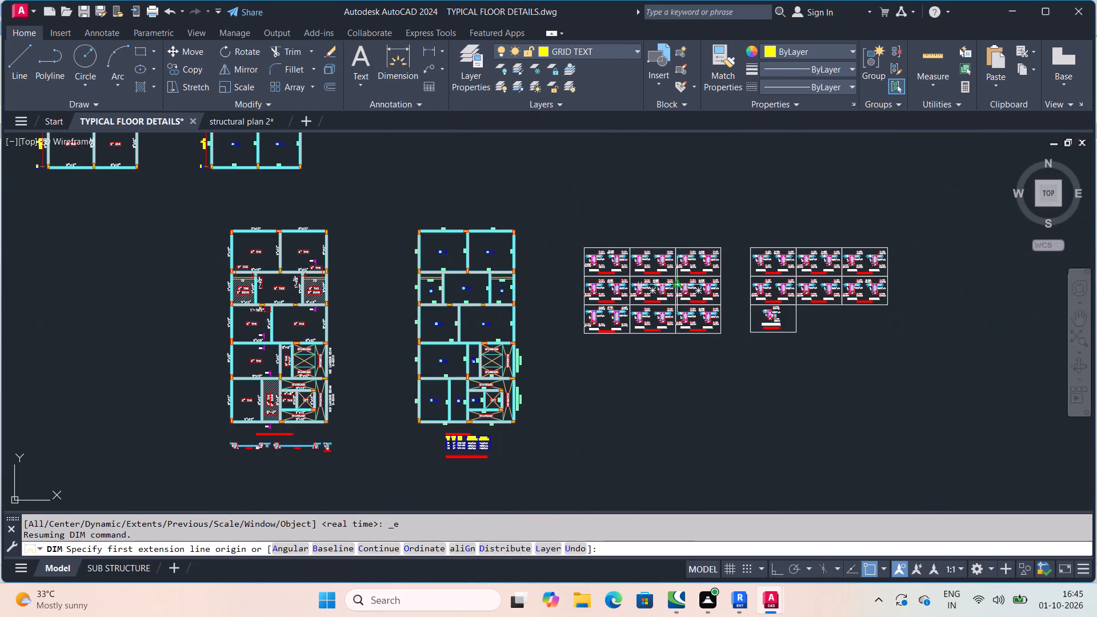
scroll(678, 284, "up", 3)
scroll(512, 288, "up", 2)
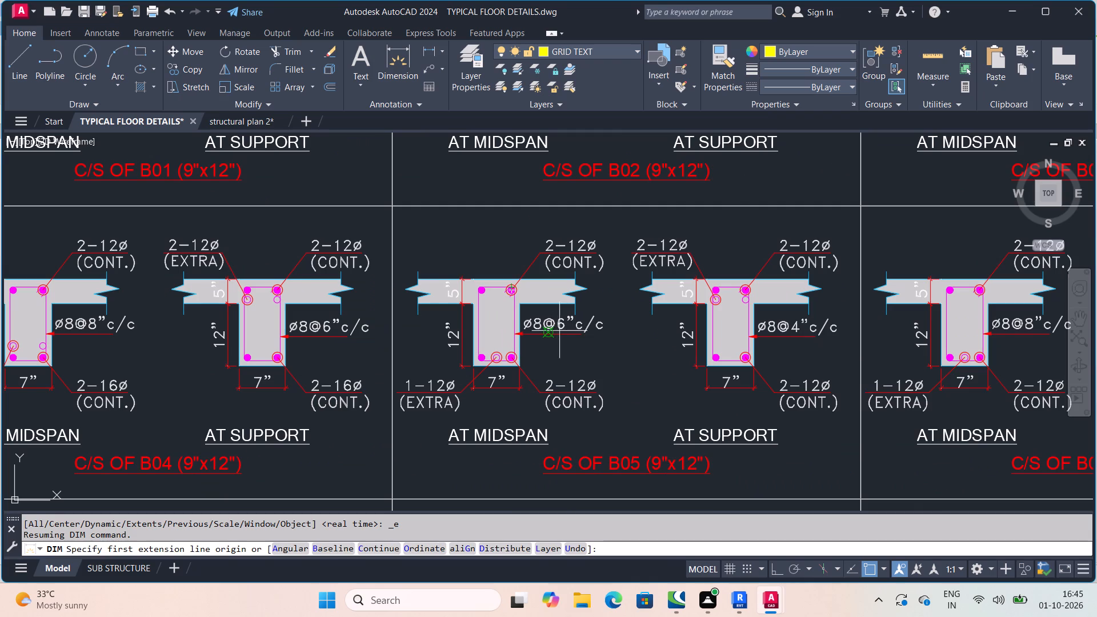
scroll(575, 328, "down", 1)
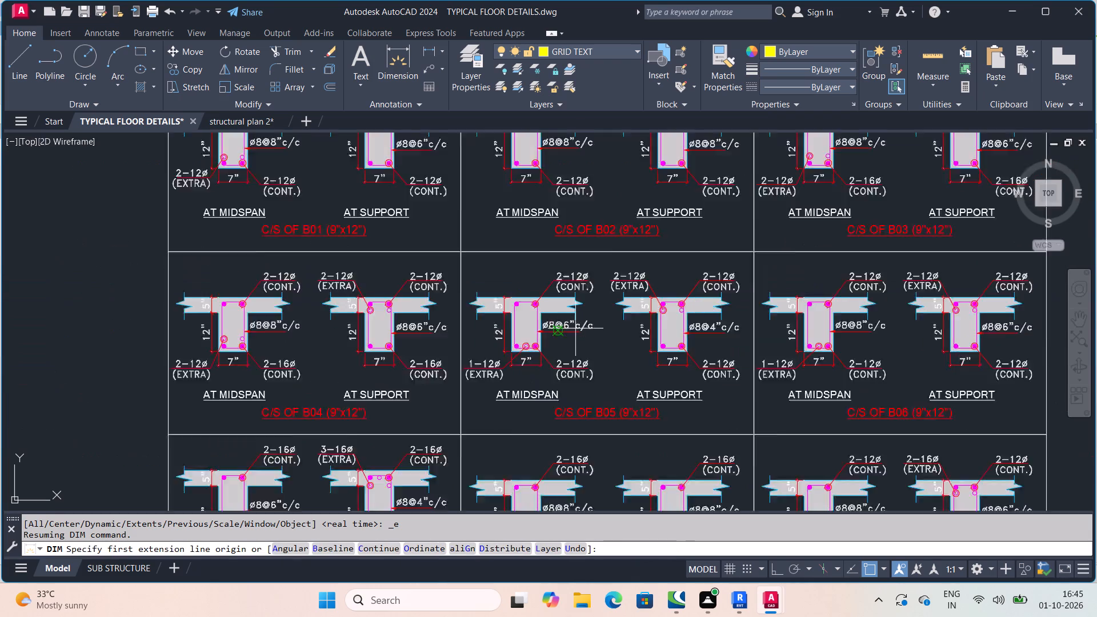
scroll(575, 328, "down", 1)
middle_click_drag(564, 356, 654, 203)
scroll(573, 321, "down", 2)
scroll(660, 255, "down", 3)
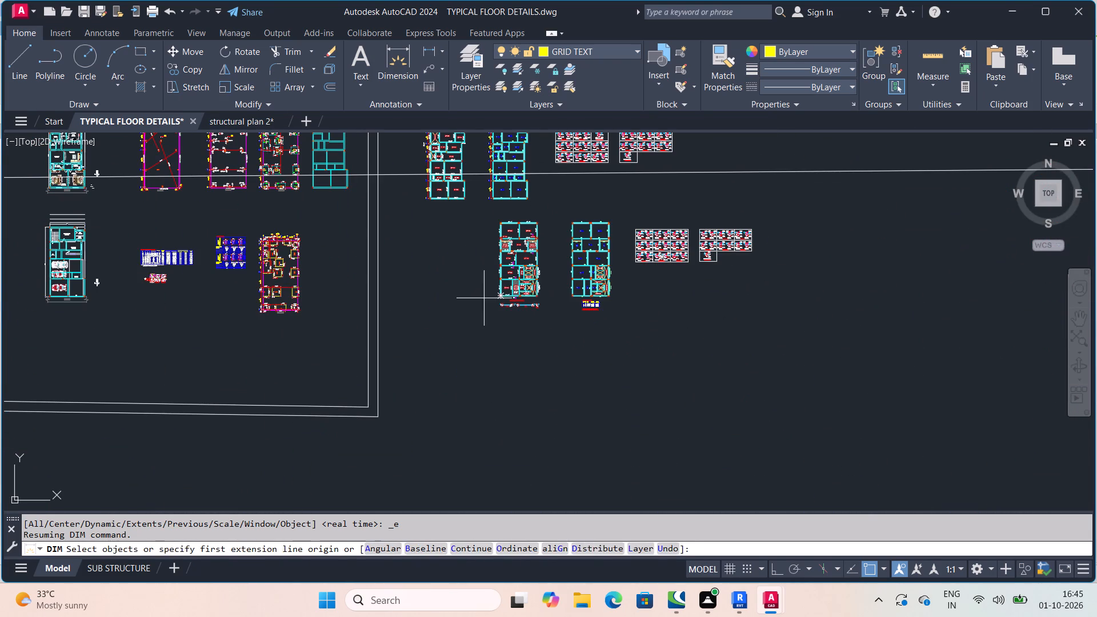
Review the isolated footing schedule for footing sizes, pedestal sizes and reinforcement of F1 to CF2.
scroll(205, 261, "up", 2)
middle_click_drag(268, 254, 454, 289)
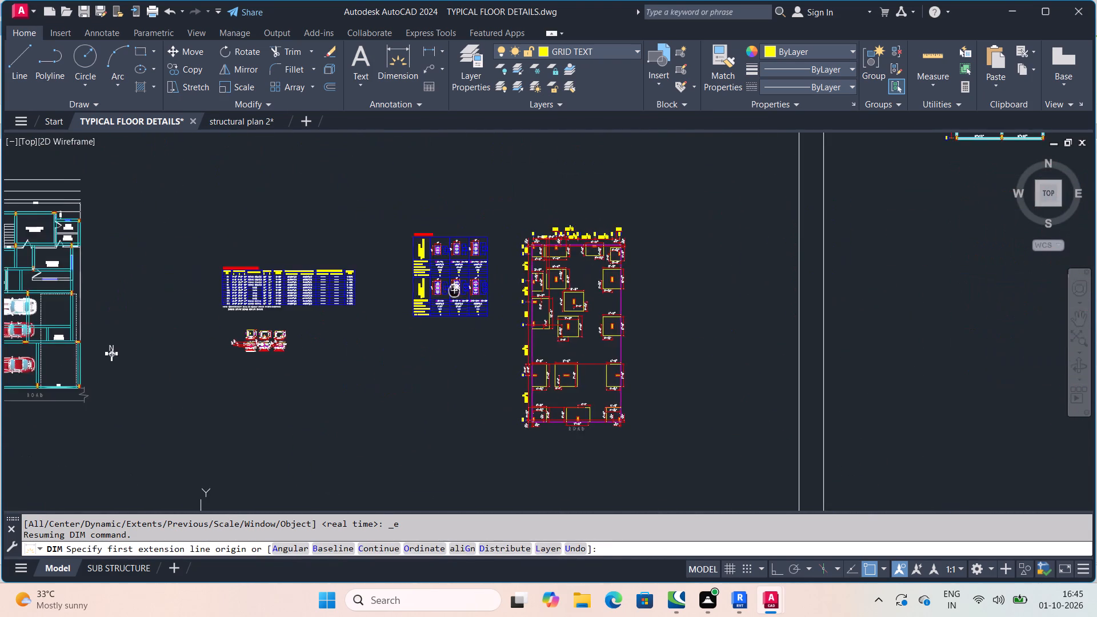
scroll(238, 311, "up", 3)
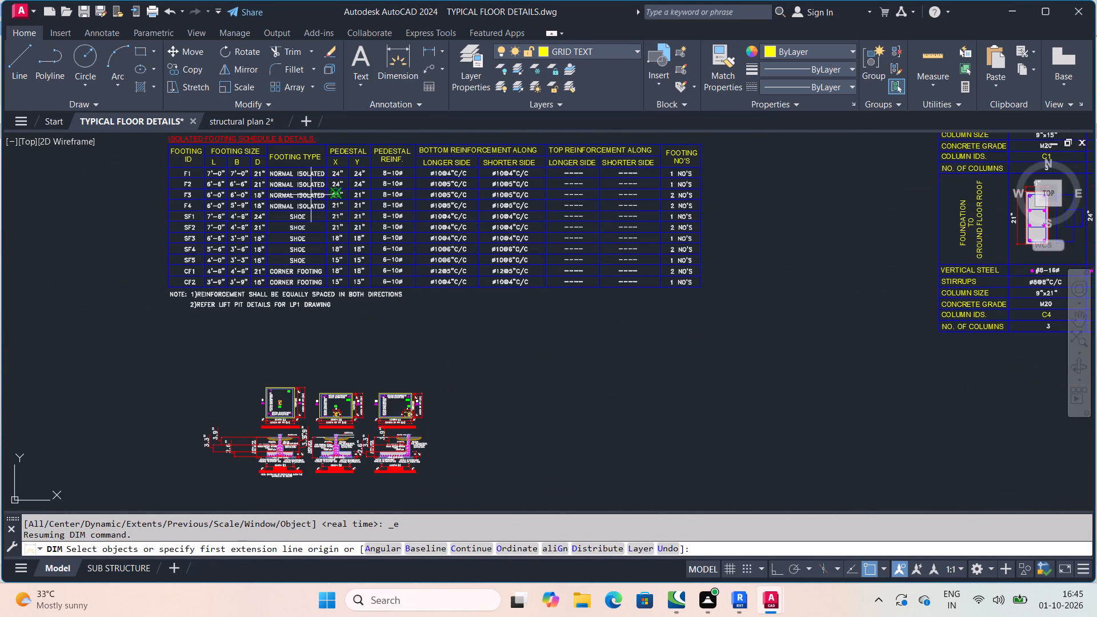
scroll(275, 266, "up", 1)
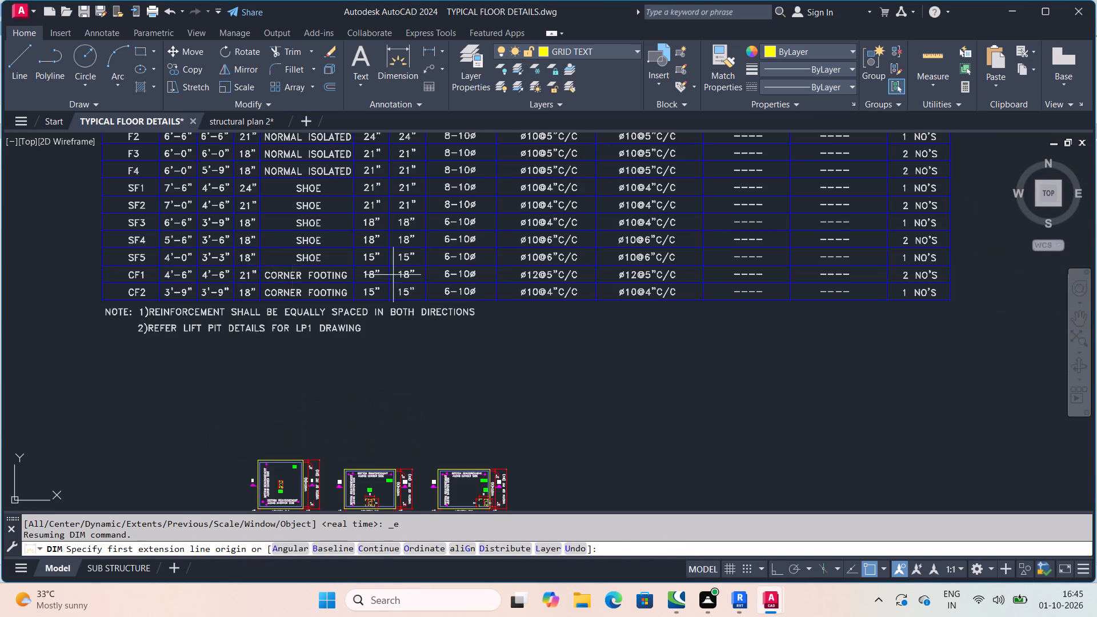
scroll(406, 281, "down", 2)
middle_click_drag(406, 289, 391, 358)
scroll(388, 273, "up", 2)
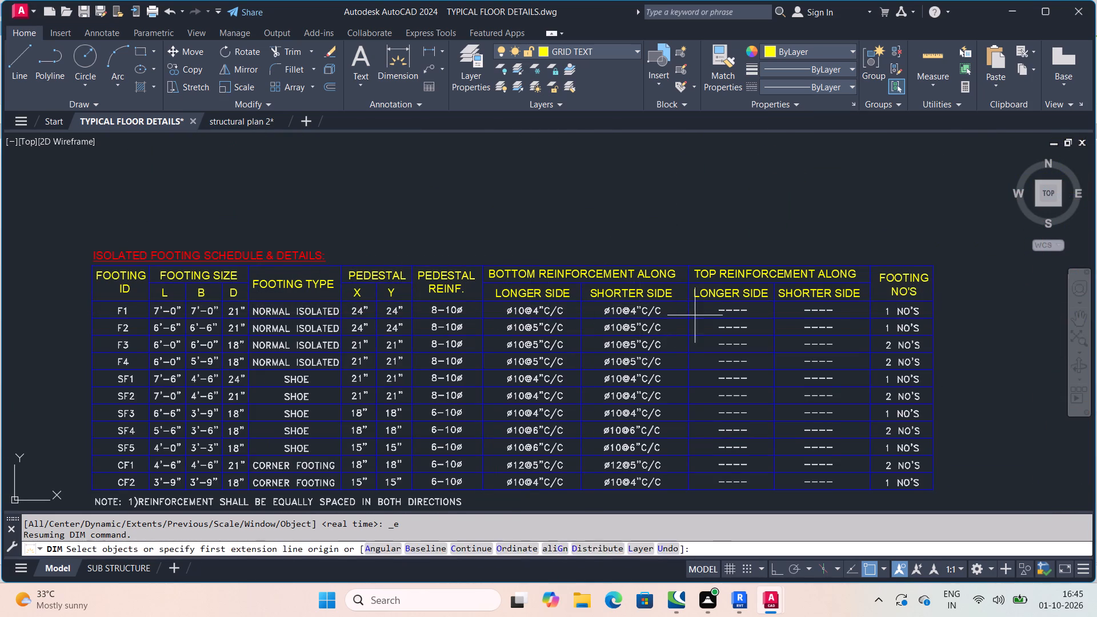
middle_click_drag(646, 311, 573, 242)
scroll(603, 270, "down", 4)
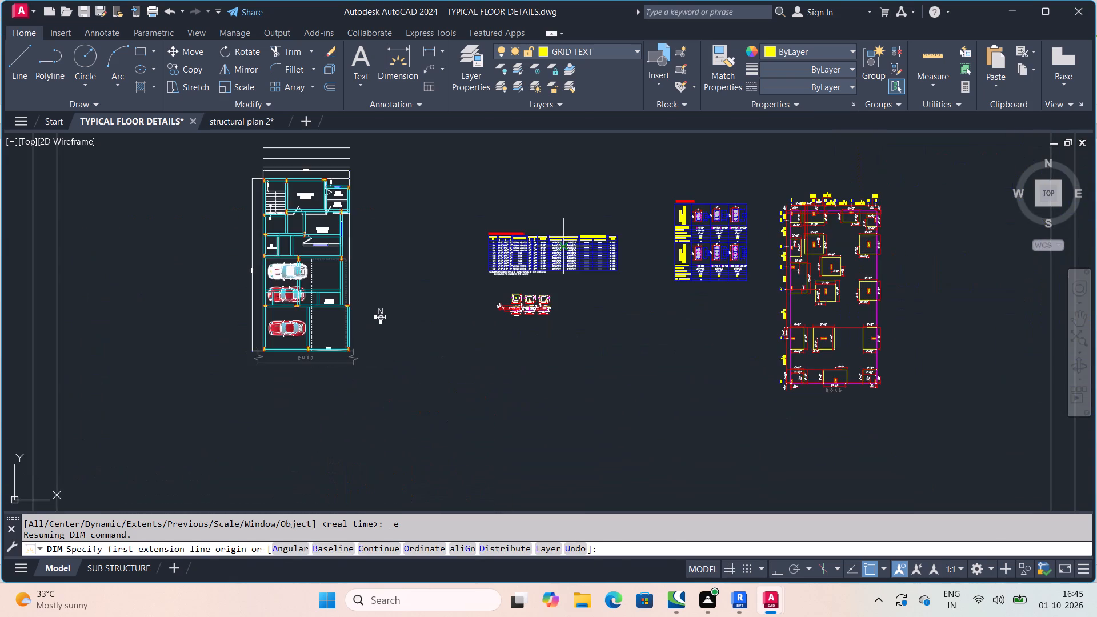
Examine the typical plans and sections of the isolated, shoe and corner footings below the schedule.
scroll(335, 286, "up", 2)
scroll(802, 358, "up", 3)
middle_click_drag(802, 358, 681, 374)
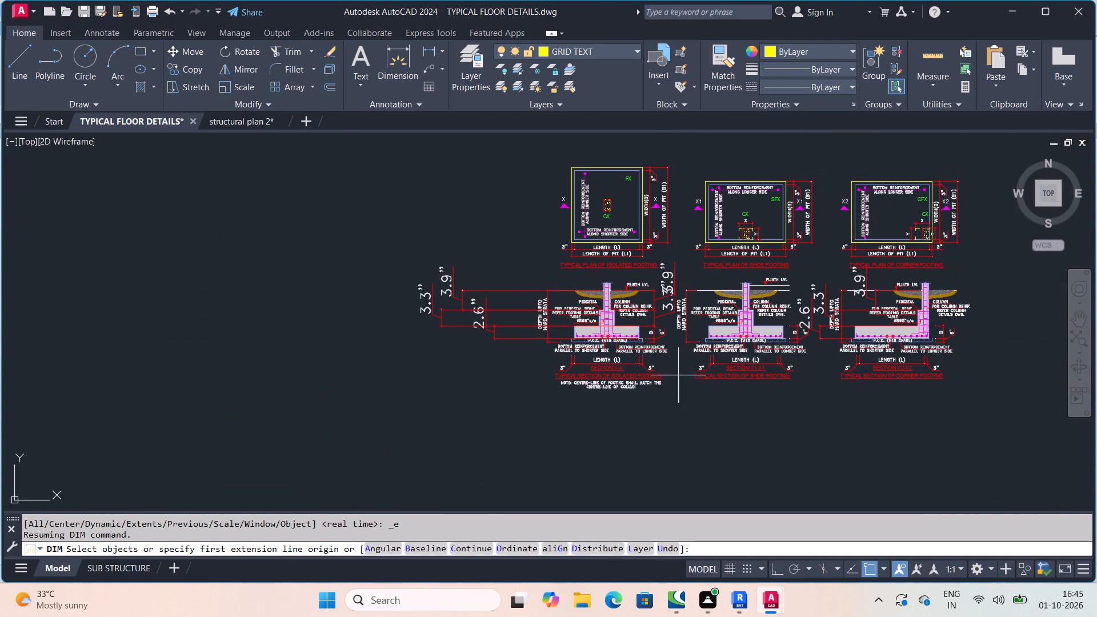
scroll(597, 353, "up", 2)
middle_click_drag(735, 368, 549, 335)
middle_click_drag(763, 348, 437, 355)
middle_click_drag(812, 326, 492, 347)
scroll(812, 326, "down", 1)
scroll(715, 310, "down", 3)
middle_click_drag(715, 310, 707, 312)
scroll(749, 316, "down", 3)
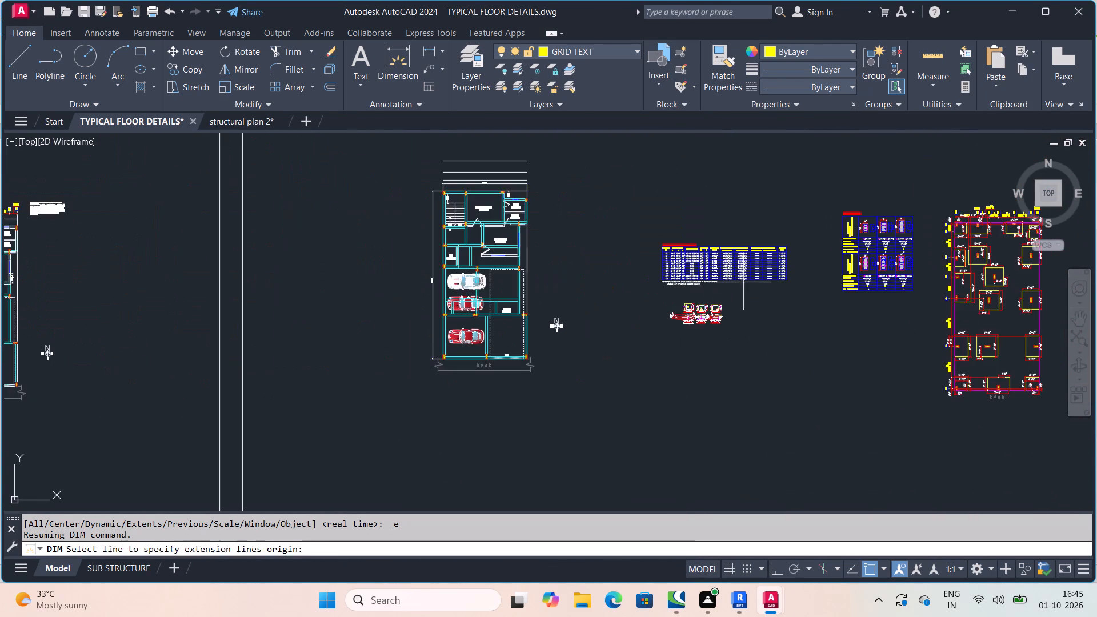
Review the column details table for the sizes, vertical steel and stirrups of columns C1 to C6.
scroll(759, 269, "up", 2)
middle_click_drag(832, 267, 462, 372)
scroll(732, 303, "up", 2)
middle_click_drag(611, 312, 642, 259)
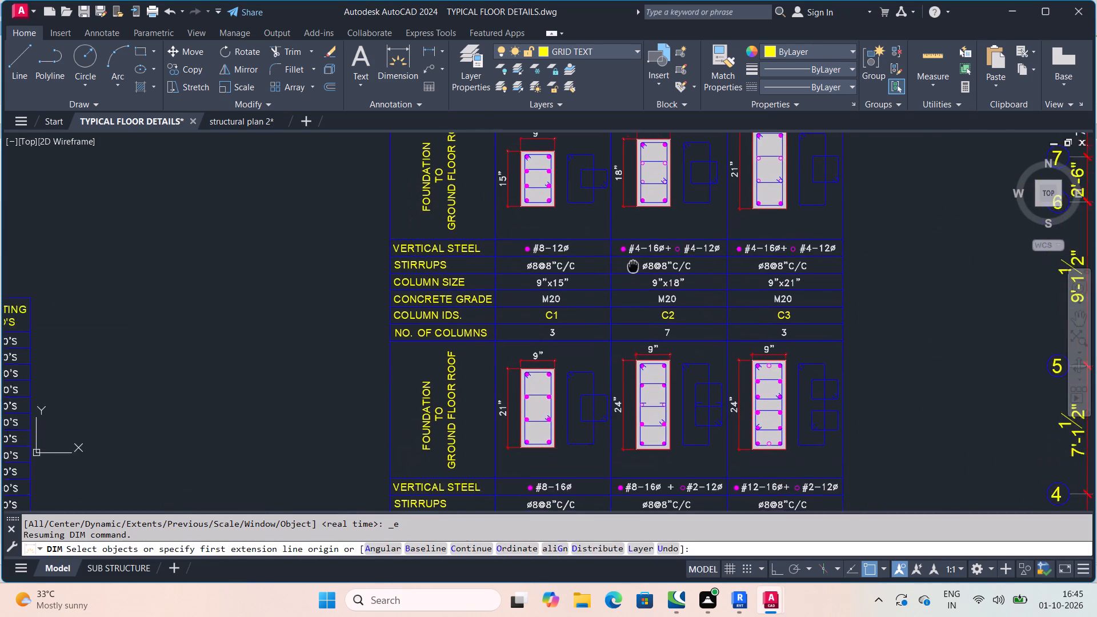
middle_click_drag(642, 259, 643, 258)
scroll(654, 278, "down", 2)
scroll(600, 326, "up", 2)
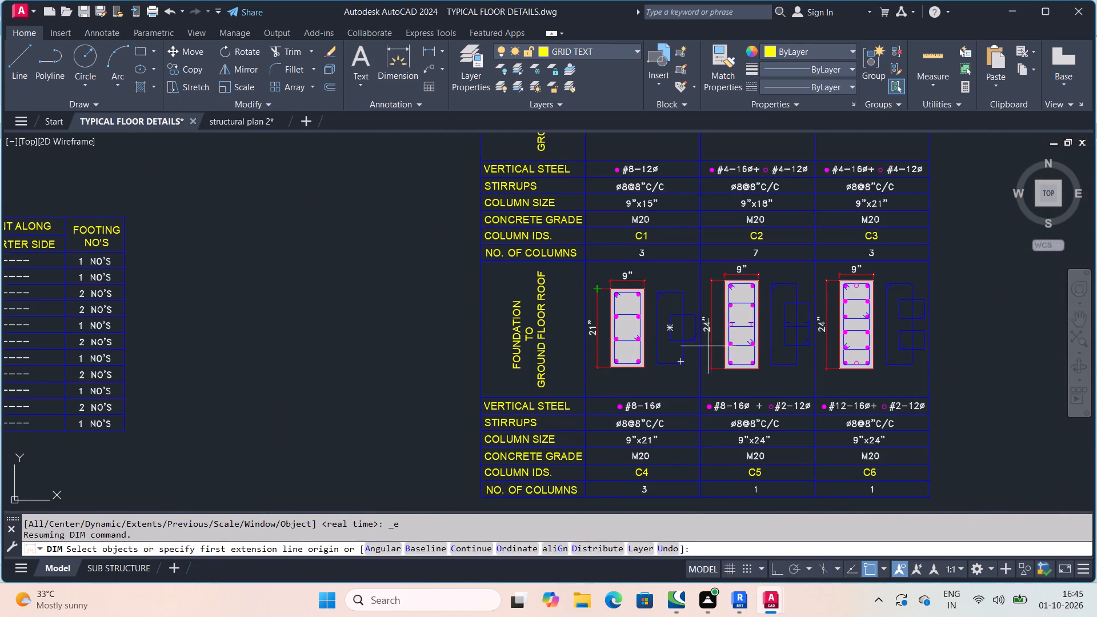
middle_click_drag(670, 315, 623, 397)
middle_click_drag(587, 301, 579, 356)
scroll(587, 302, "down", 1)
scroll(579, 356, "up", 2)
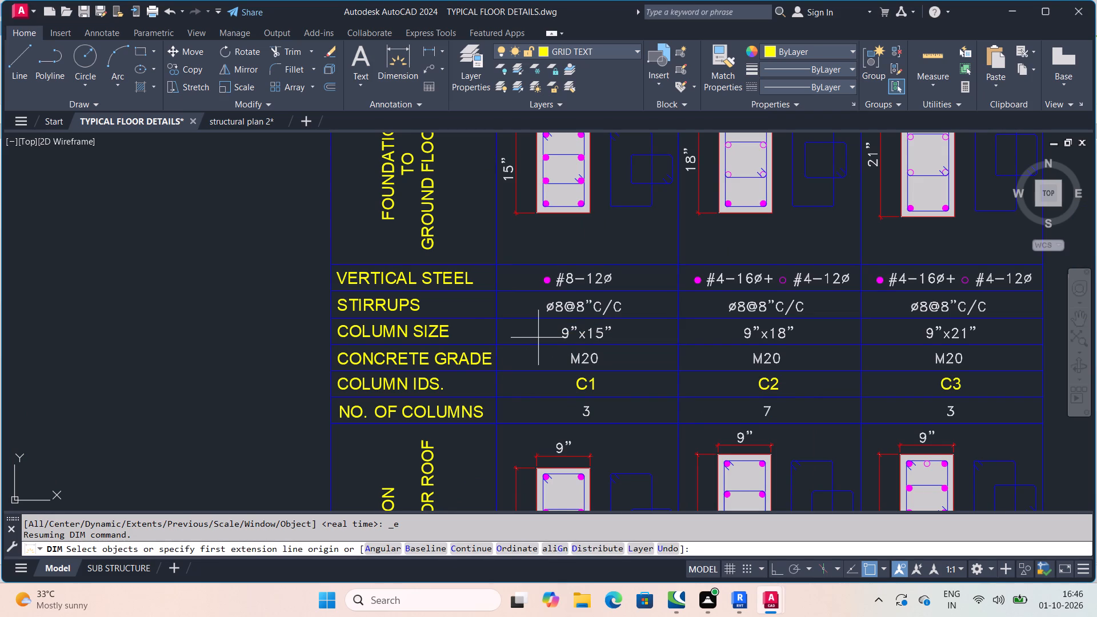
scroll(538, 338, "down", 2)
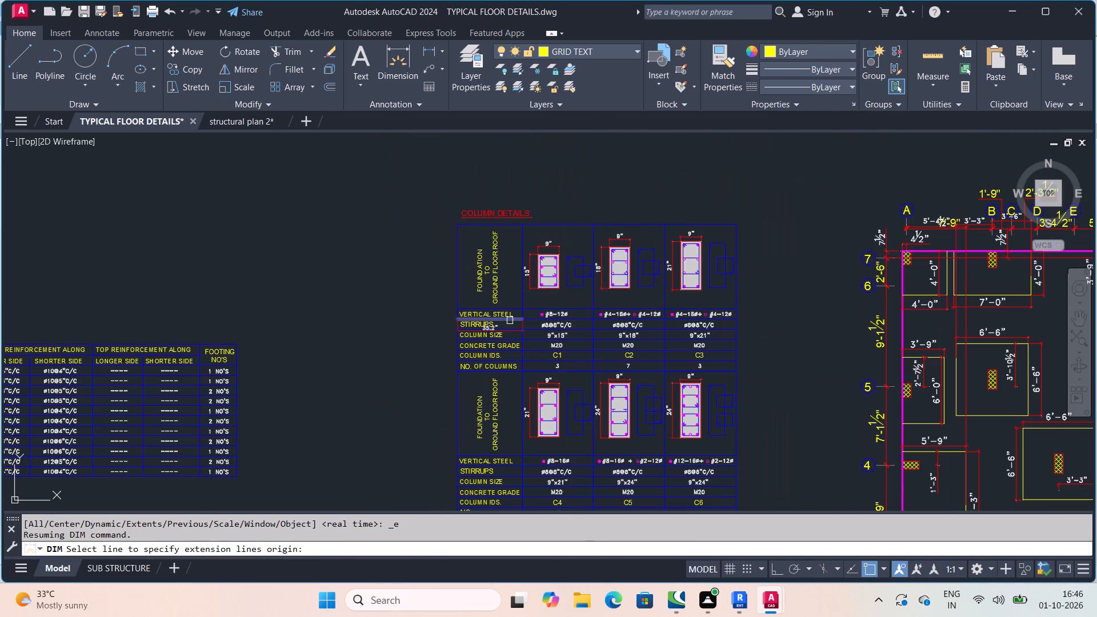
middle_click_drag(537, 434, 489, 359)
scroll(513, 355, "down", 2)
scroll(514, 270, "down", 3)
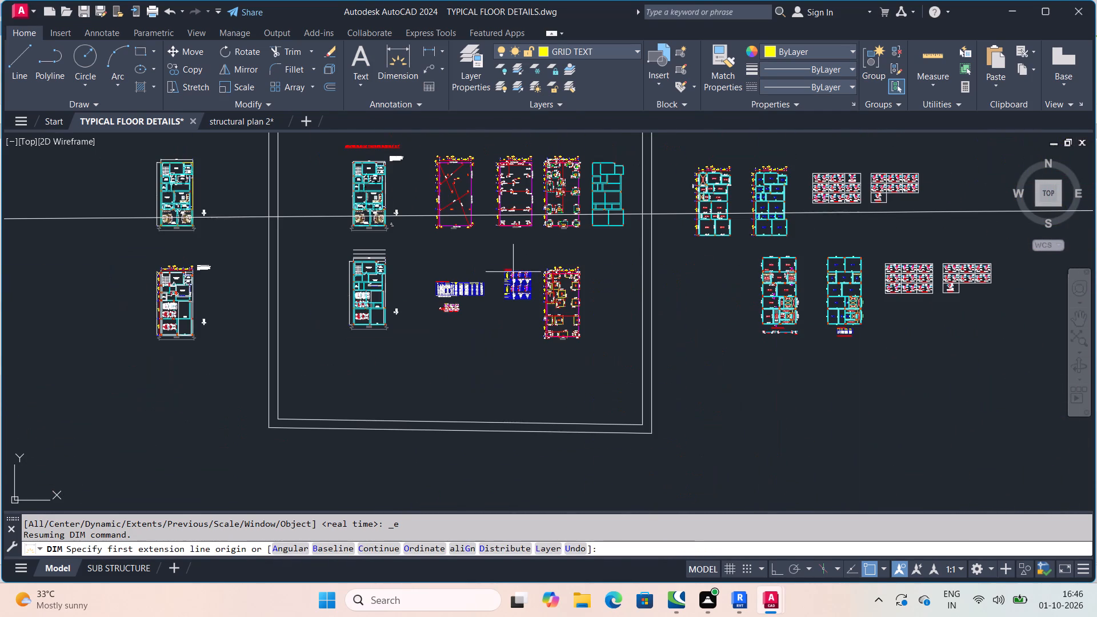
Look over the upper architectural floor plan and the column layouts within the plot boundary.
scroll(365, 227, "up", 3)
middle_click_drag(365, 227, 398, 320)
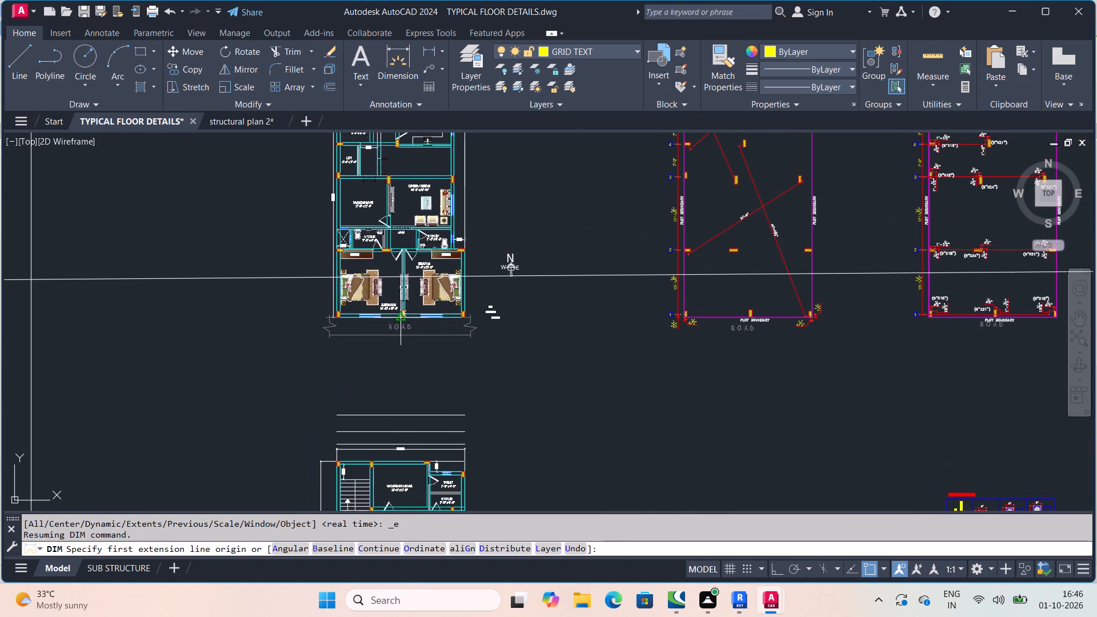
middle_click_drag(579, 251, 495, 384)
scroll(667, 233, "up", 4)
middle_click_drag(667, 232, 668, 231)
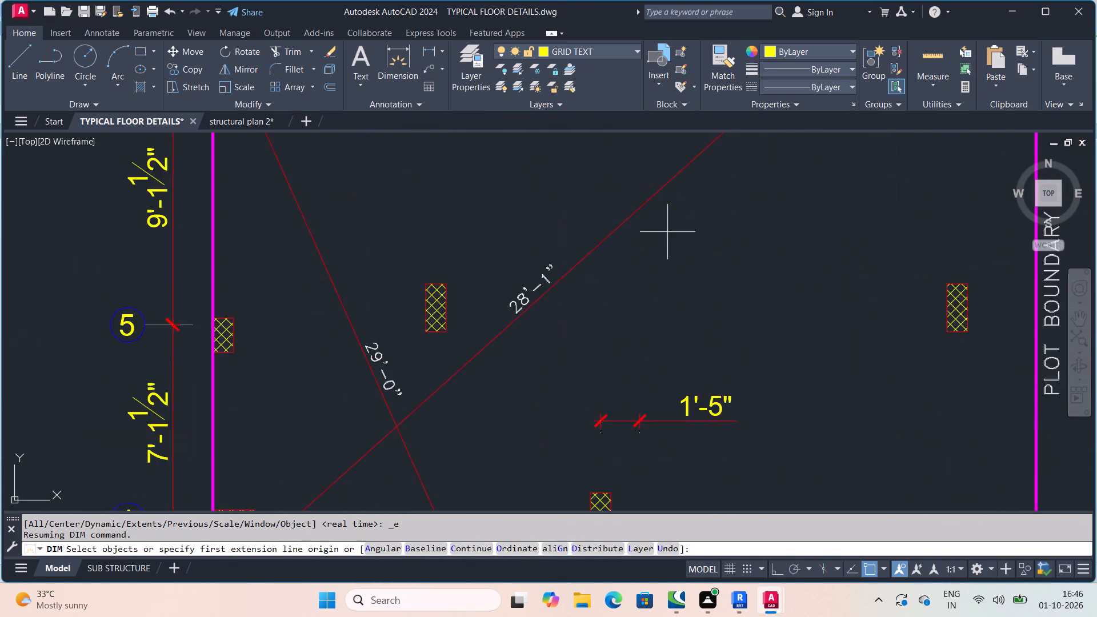
middle_click_drag(668, 231, 600, 450)
scroll(661, 273, "down", 1)
scroll(708, 394, "down", 2)
middle_click_drag(887, 398, 764, 342)
scroll(866, 386, "down", 1)
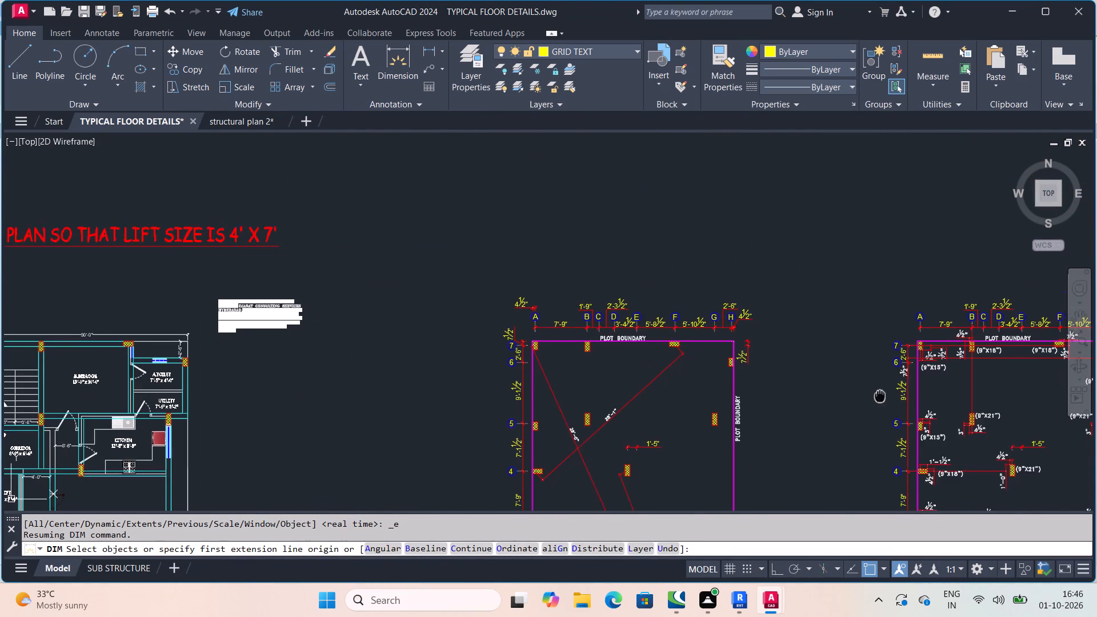
middle_click_drag(764, 342, 513, 262)
middle_click_drag(800, 350, 527, 270)
Review the beam sizes and slab thicknesses on the upper floor beam layout between grids 2 and 7.
scroll(714, 322, "down", 1)
scroll(867, 298, "up", 2)
scroll(906, 341, "up", 2)
middle_click_drag(884, 348, 715, 350)
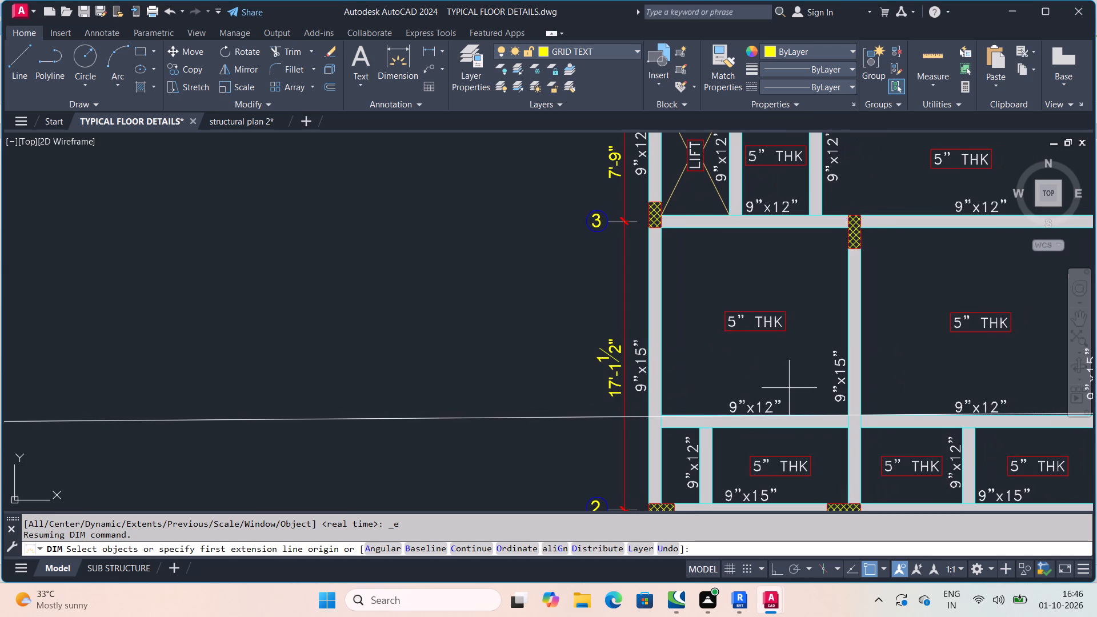
scroll(789, 388, "down", 2)
middle_click_drag(782, 344, 754, 411)
scroll(690, 279, "up", 2)
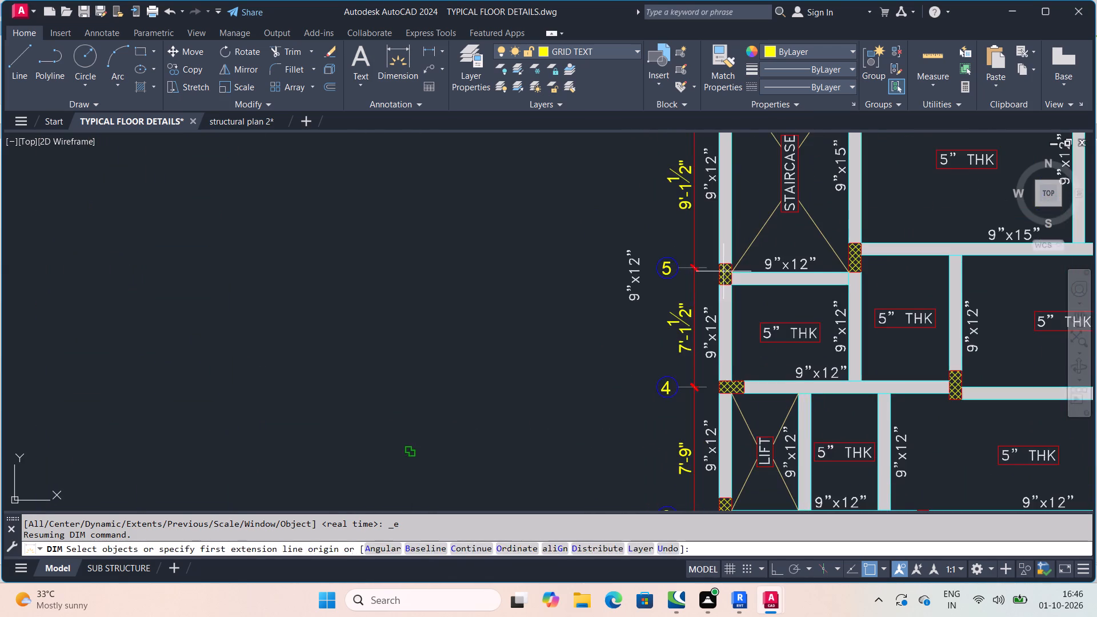
middle_click_drag(731, 269, 668, 383)
scroll(682, 318, "down", 2)
middle_click_drag(682, 318, 535, 274)
middle_click_drag(659, 327, 643, 284)
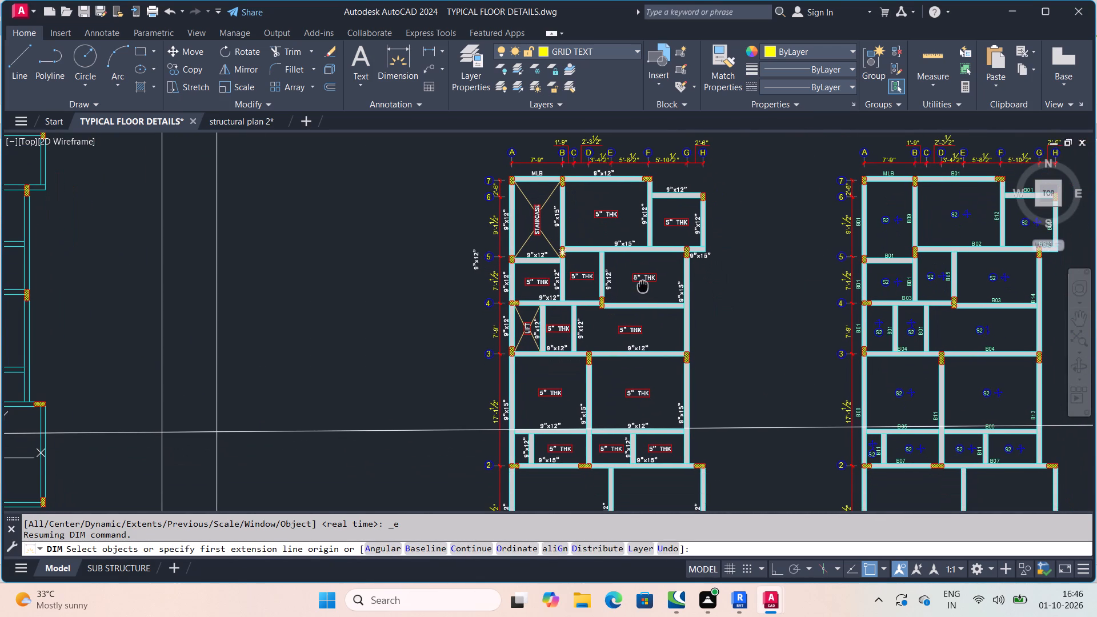
middle_click_drag(643, 284, 625, 302)
scroll(604, 259, "up", 1)
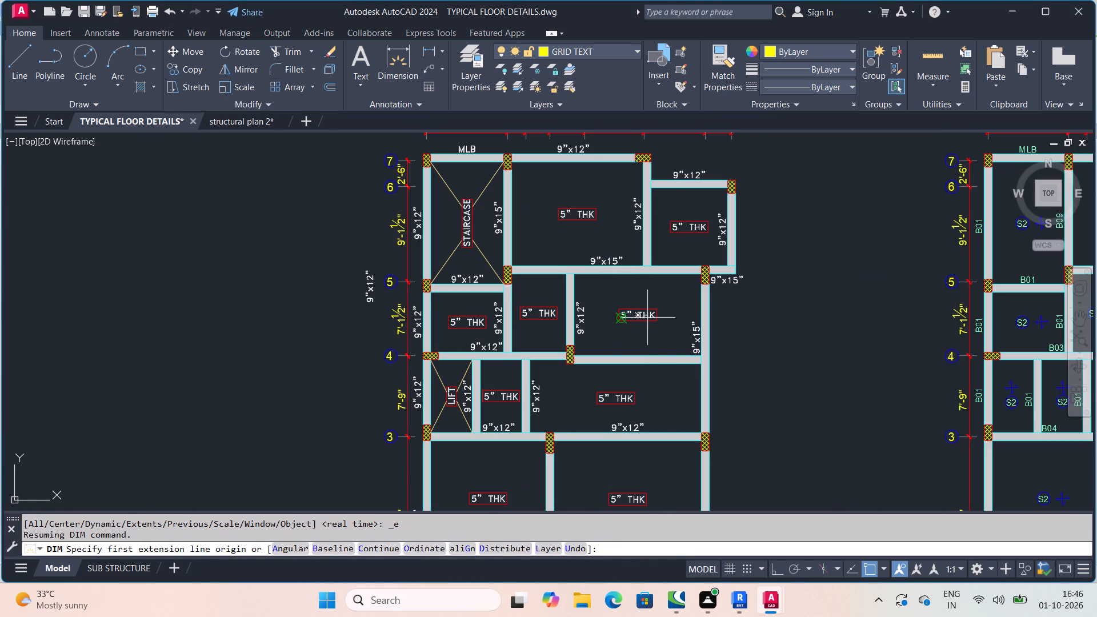
Review the beam and slab marks on the upper gridded beam layout and locate the adjoining beam detail tables.
middle_click_drag(674, 412, 655, 295)
middle_click_drag(760, 419, 498, 442)
scroll(749, 419, "down", 2)
scroll(677, 351, "up", 2)
scroll(640, 258, "up", 1)
middle_click_drag(632, 258, 698, 358)
middle_click_drag(505, 367, 533, 303)
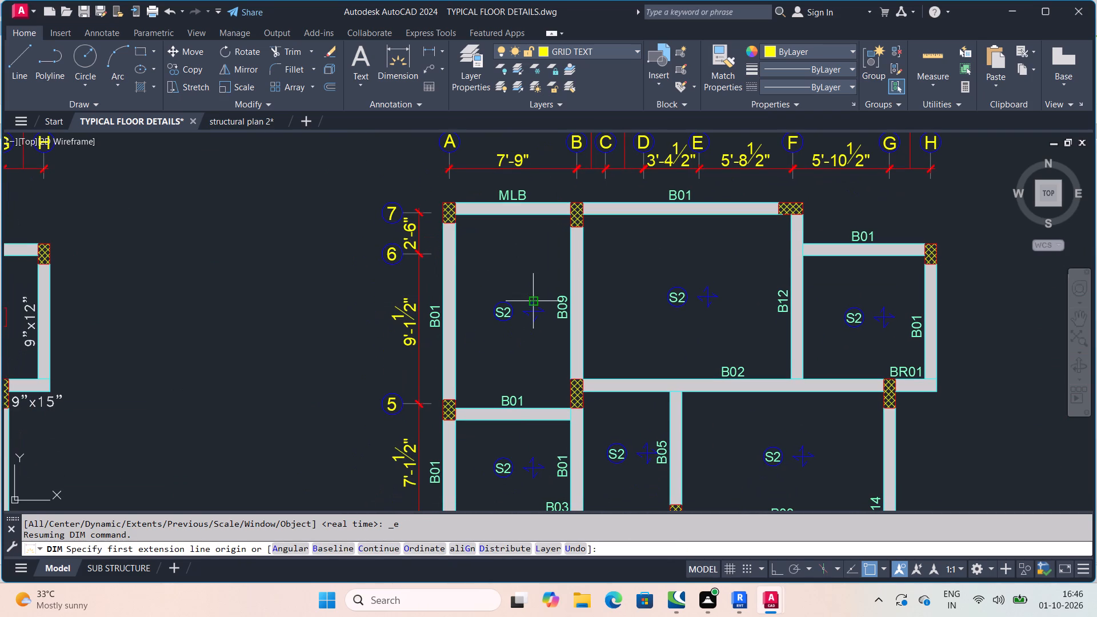
scroll(533, 303, "down", 2)
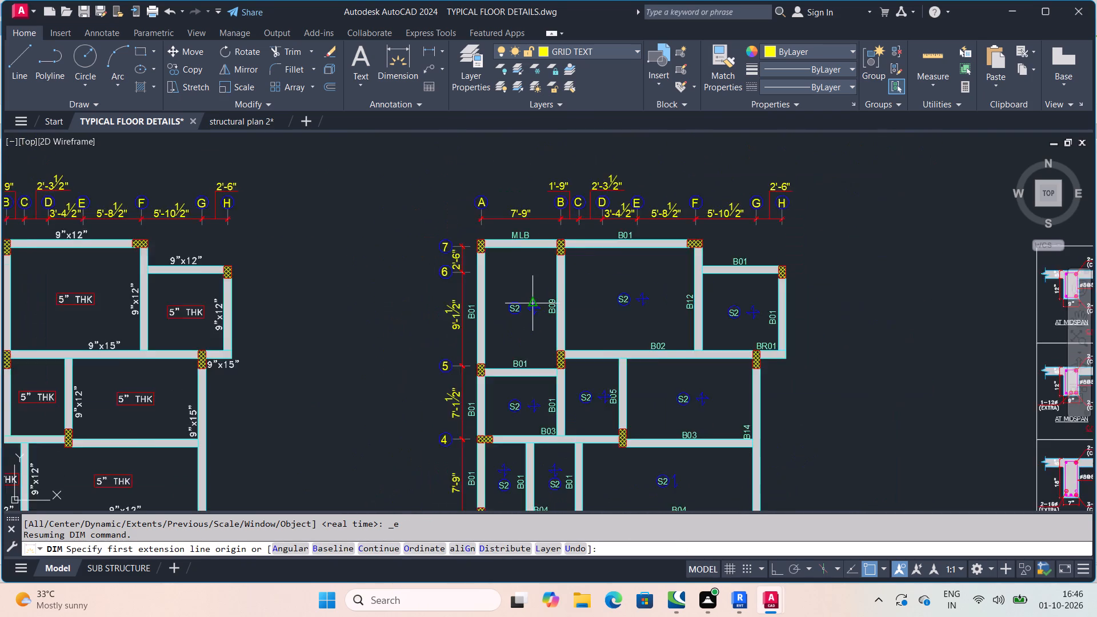
scroll(533, 303, "up", 1)
middle_click_drag(786, 360, 373, 326)
scroll(414, 333, "down", 1)
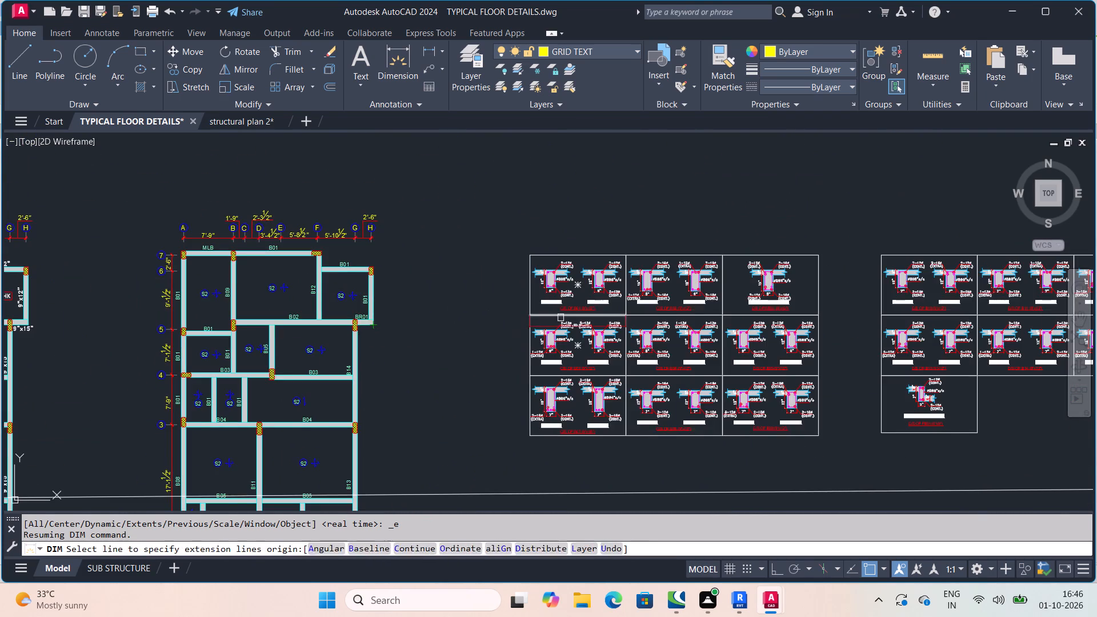
scroll(562, 317, "up", 2)
middle_click_drag(724, 311, 382, 265)
scroll(688, 305, "down", 1)
scroll(415, 265, "down", 5)
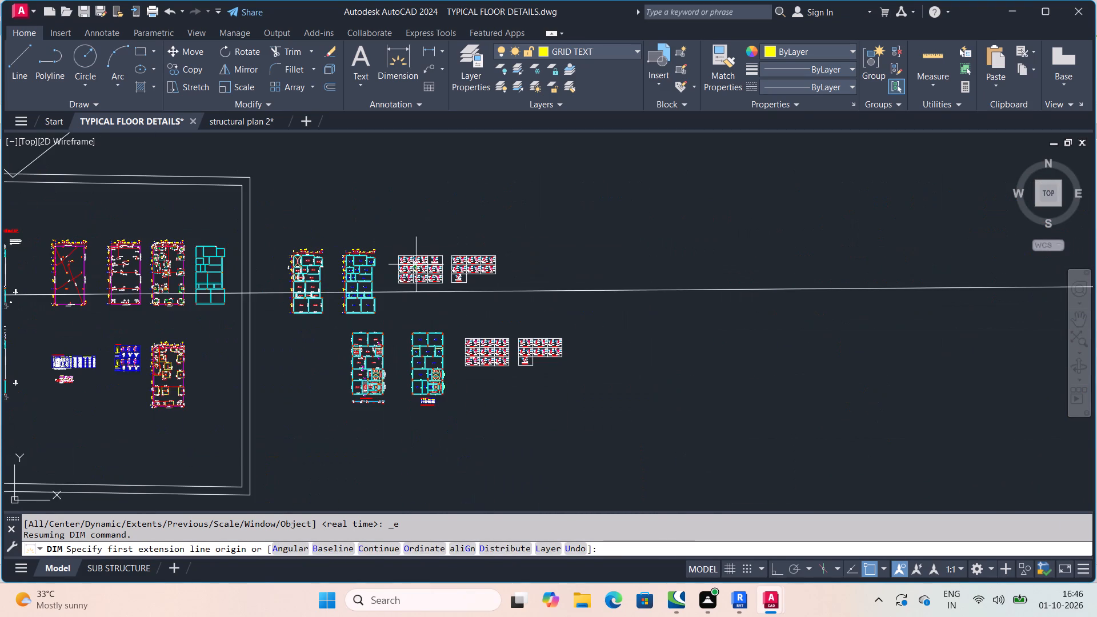
Look over the lower roof shuttering plan for its beam sizes, slab thicknesses and sunken slab areas.
scroll(474, 374, "up", 3)
middle_click_drag(532, 330, 567, 380)
scroll(540, 343, "down", 2)
scroll(567, 380, "up", 1)
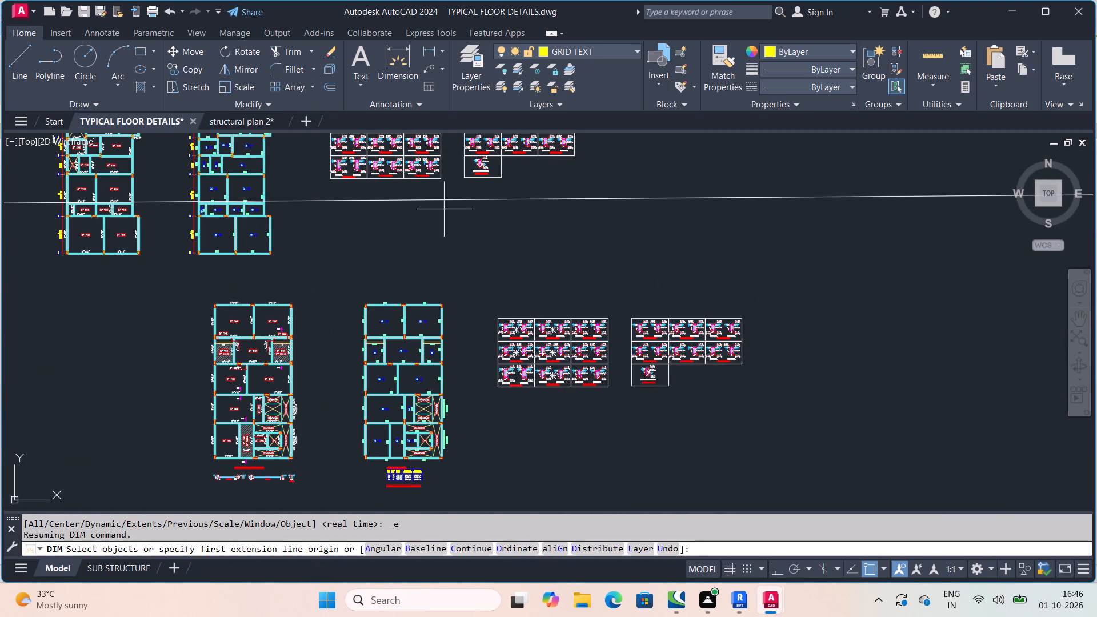
middle_click_drag(444, 209, 526, 323)
middle_click_drag(413, 381, 529, 255)
scroll(529, 255, "down", 1)
scroll(460, 326, "up", 2)
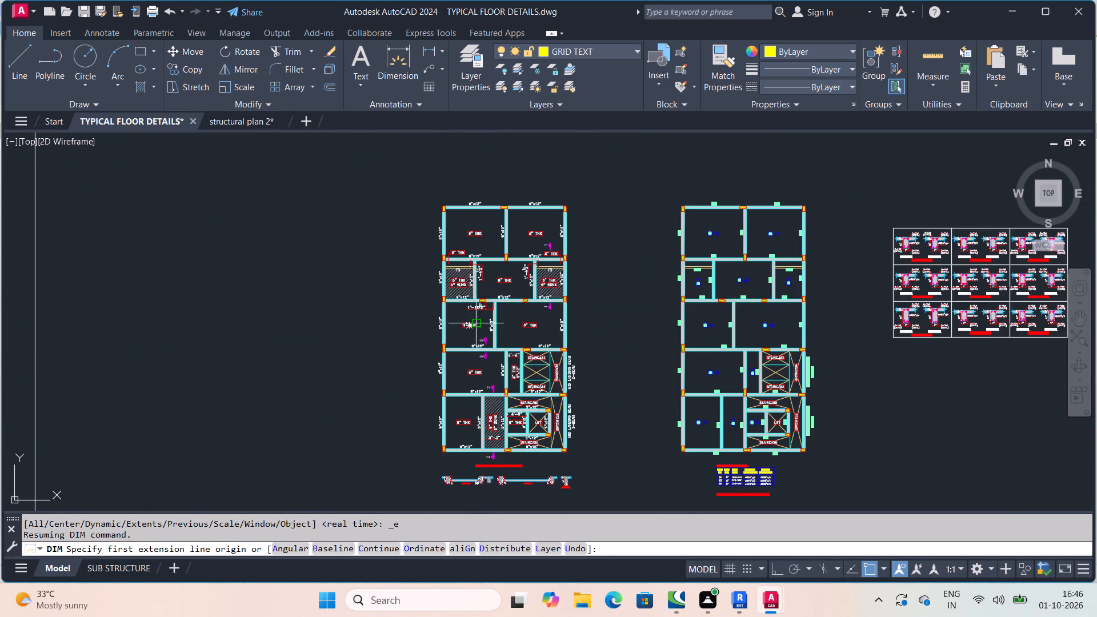
scroll(466, 295, "up", 3)
scroll(477, 283, "down", 3)
middle_click_drag(472, 279, 535, 376)
scroll(518, 356, "down", 1)
scroll(535, 376, "up", 2)
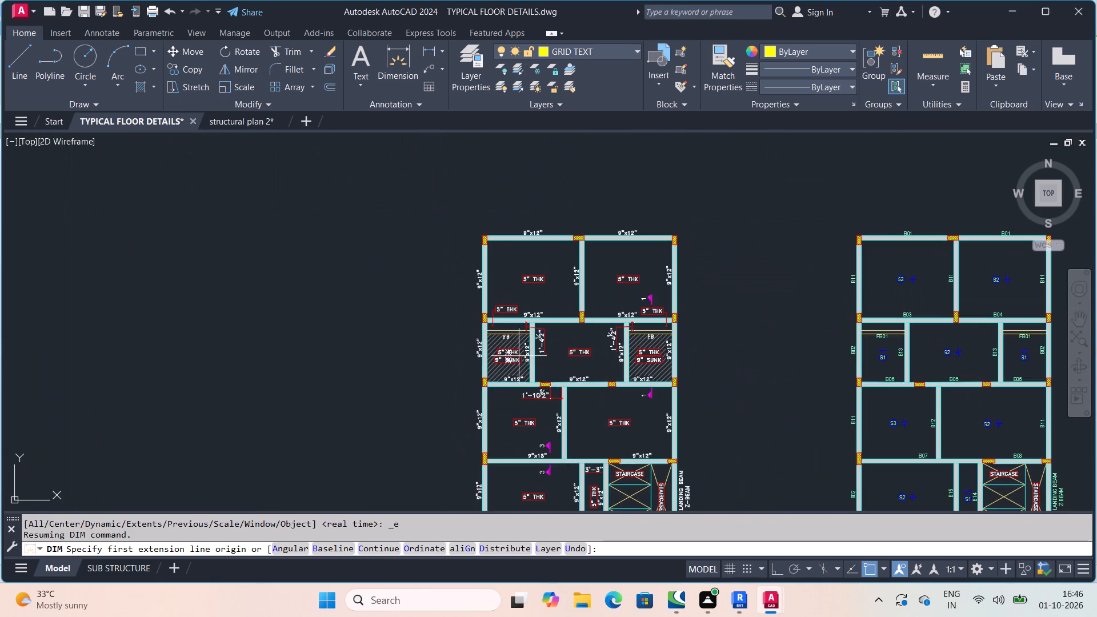
scroll(514, 355, "up", 2)
middle_click(533, 346)
scroll(533, 346, "down", 4)
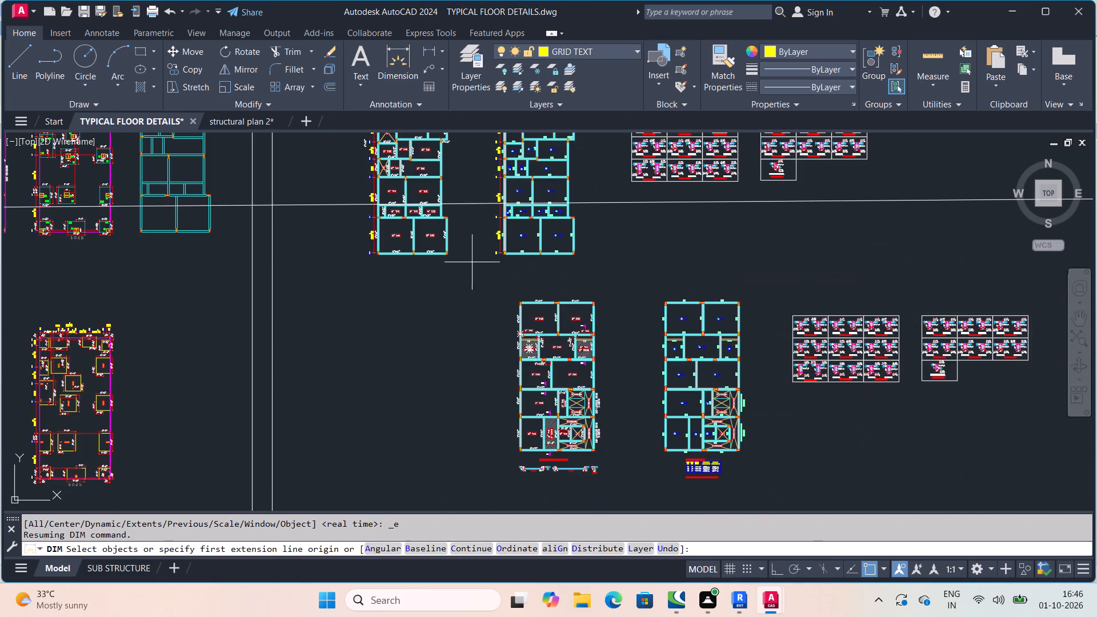
Compare the upper gridded beam size plan and beam layout with the lower set of floor plans.
middle_click_drag(463, 263, 495, 414)
scroll(444, 294, "up", 3)
scroll(352, 309, "up", 2)
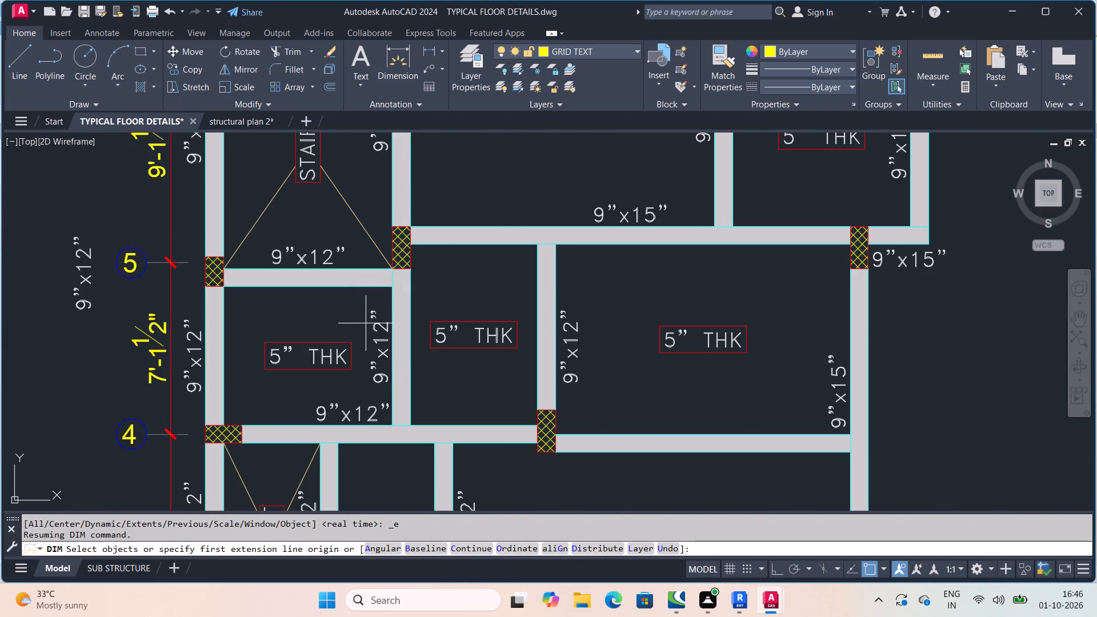
scroll(368, 323, "down", 4)
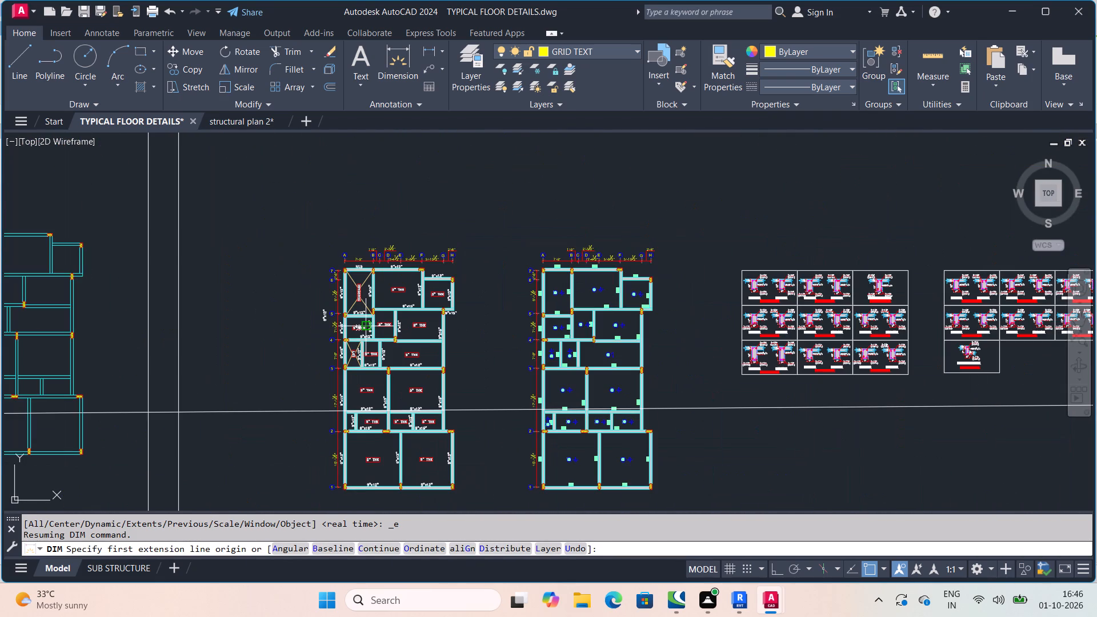
middle_click_drag(450, 454, 511, 263)
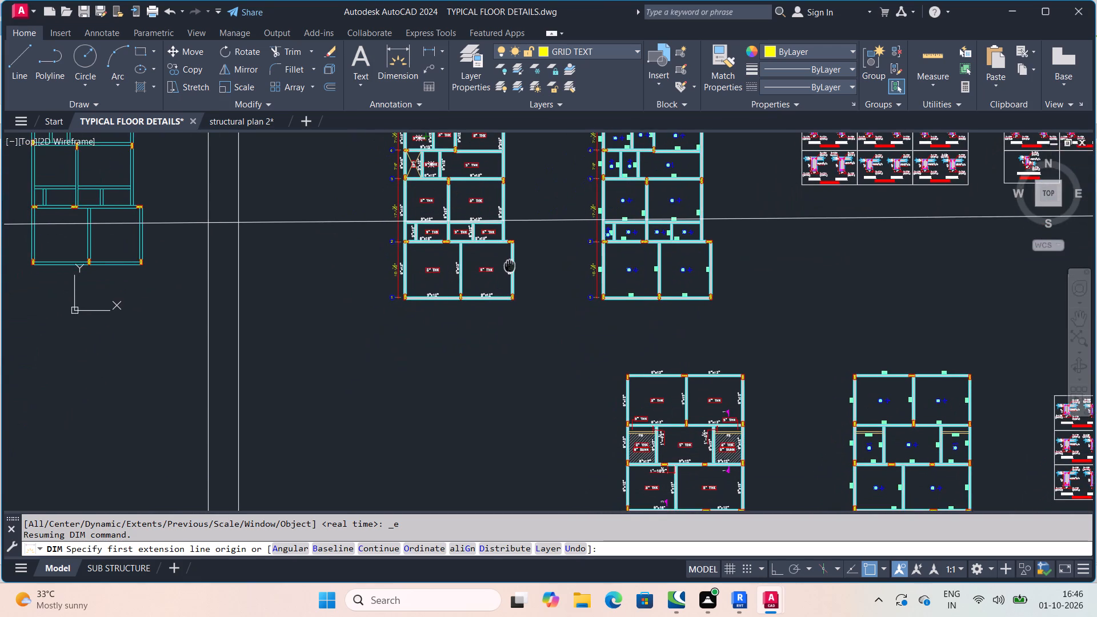
middle_click_drag(511, 263, 482, 285)
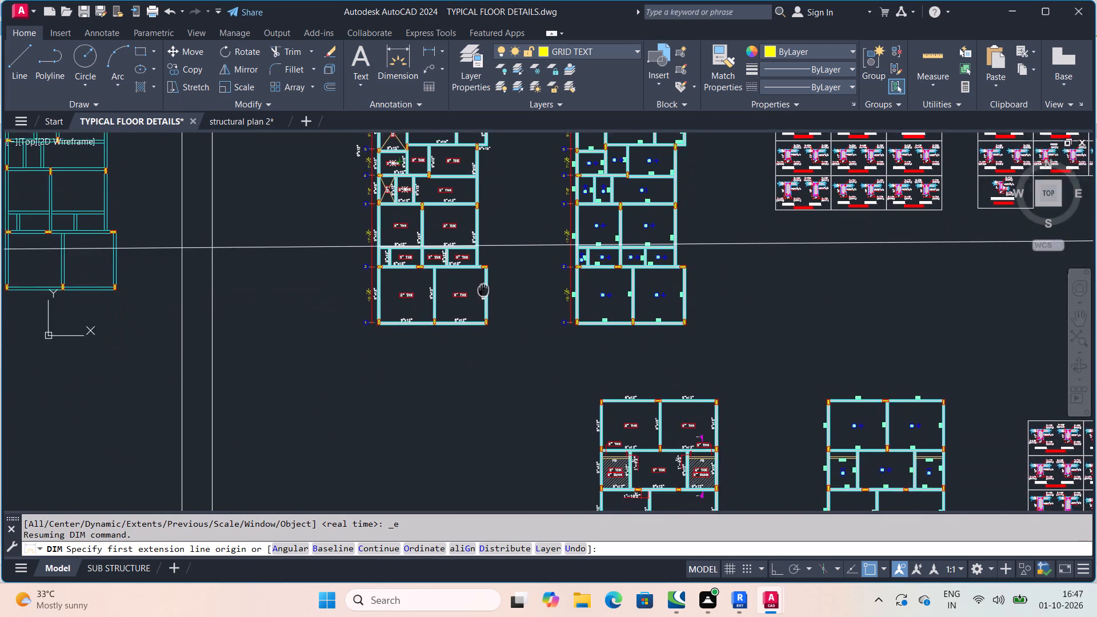
middle_click_drag(482, 285, 453, 310)
scroll(458, 266, "down", 2)
scroll(513, 387, "up", 1)
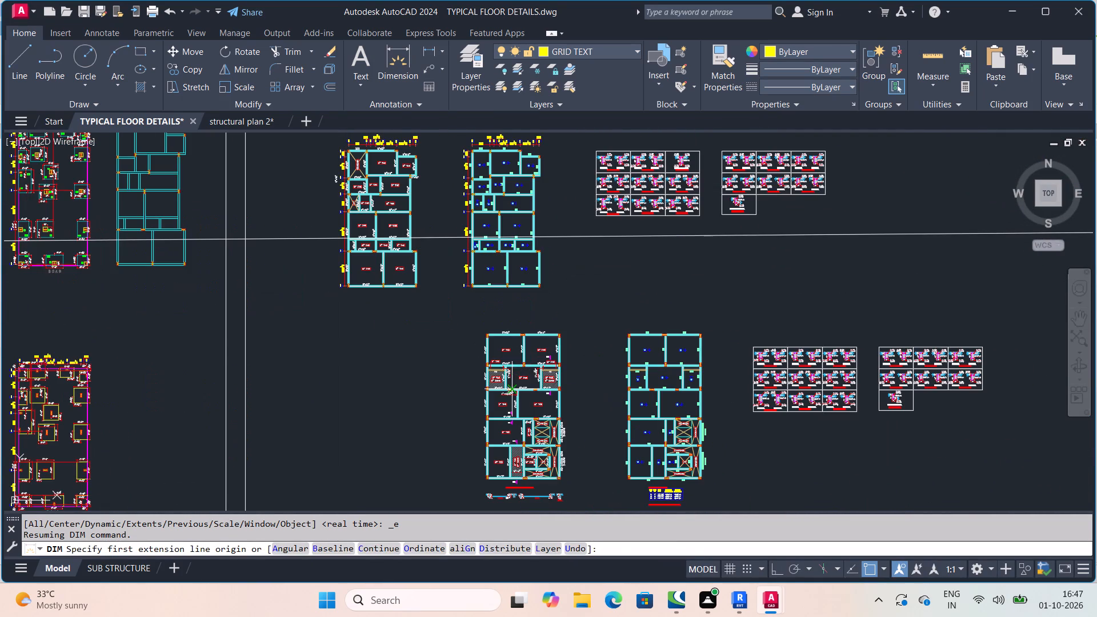
scroll(530, 356, "down", 3)
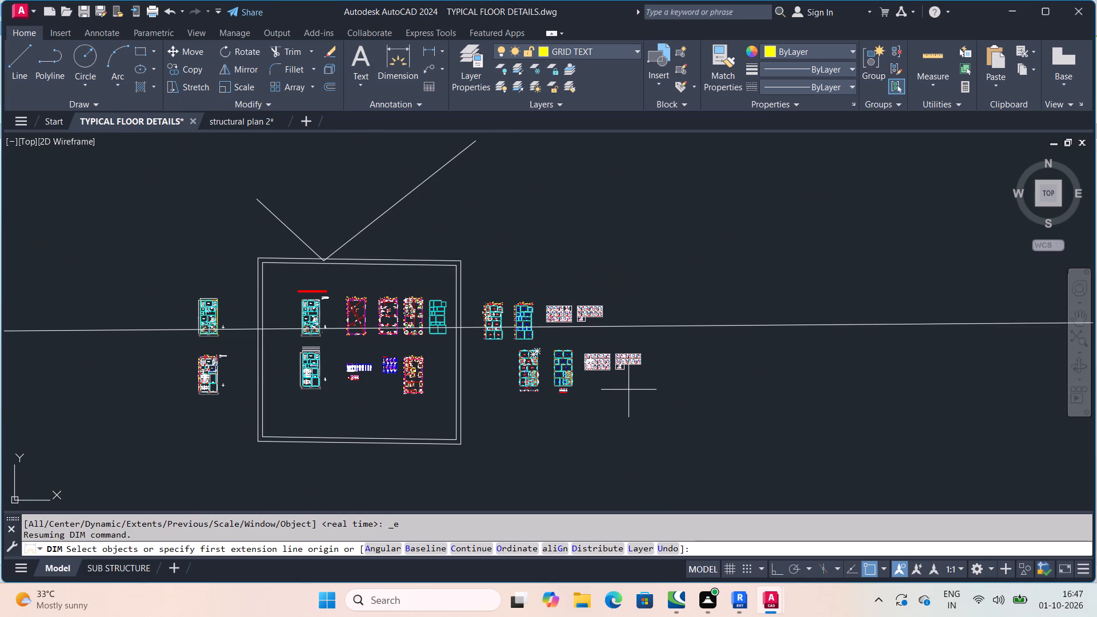
scroll(533, 326, "up", 6)
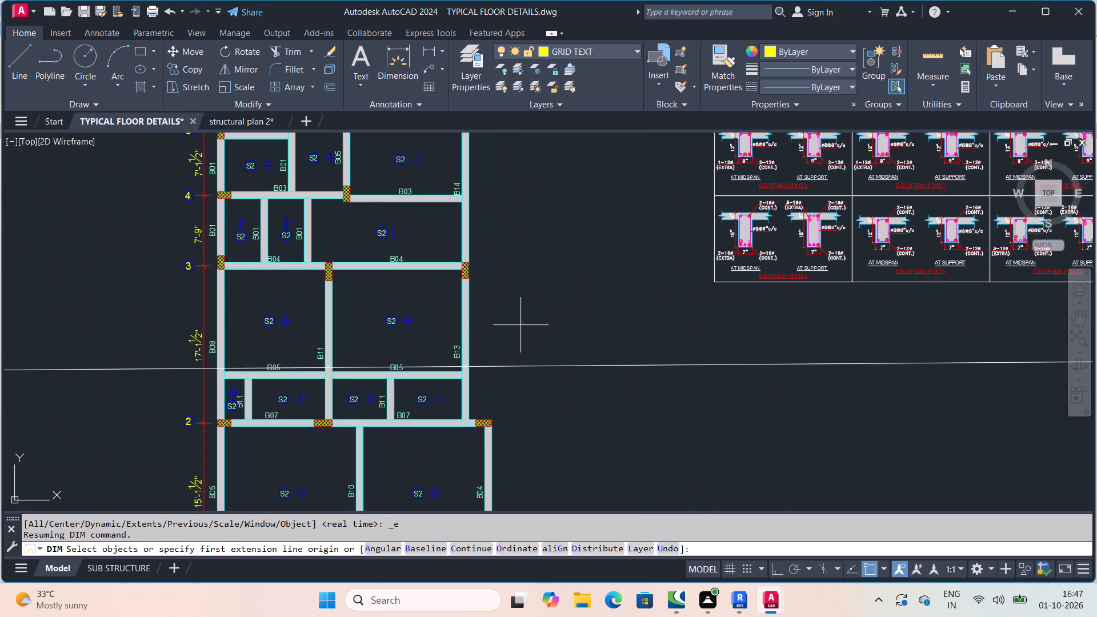
scroll(498, 320, "down", 2)
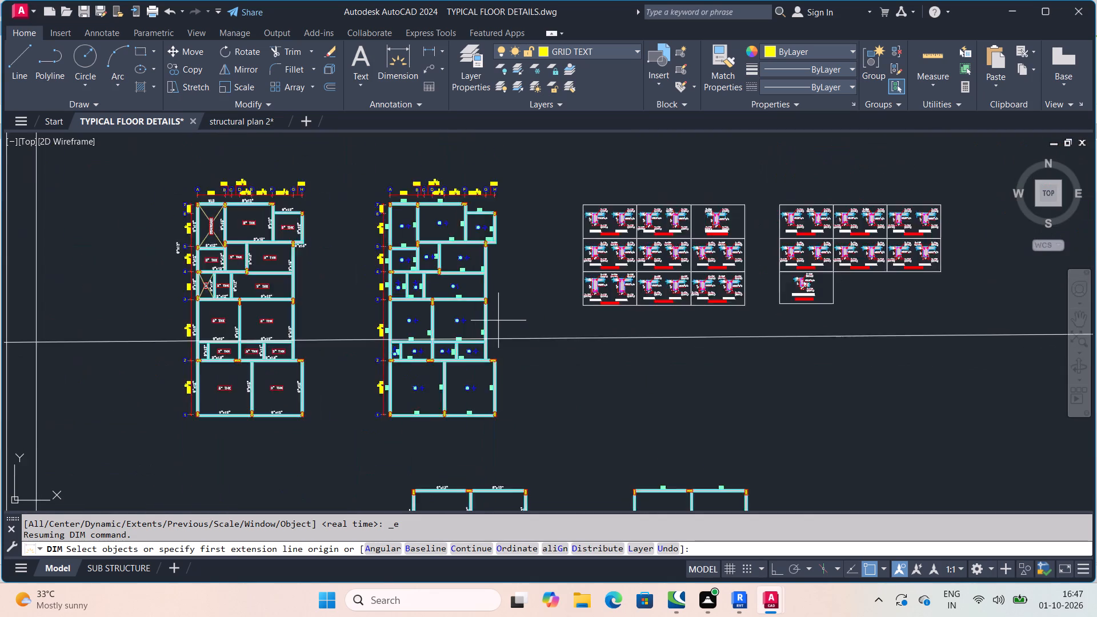
scroll(498, 320, "down", 2)
Examine the sections below the ground floor roof shuttering plan and the slab schedule below the ground floor beam layout.
scroll(514, 490, "up", 3)
scroll(442, 482, "up", 3)
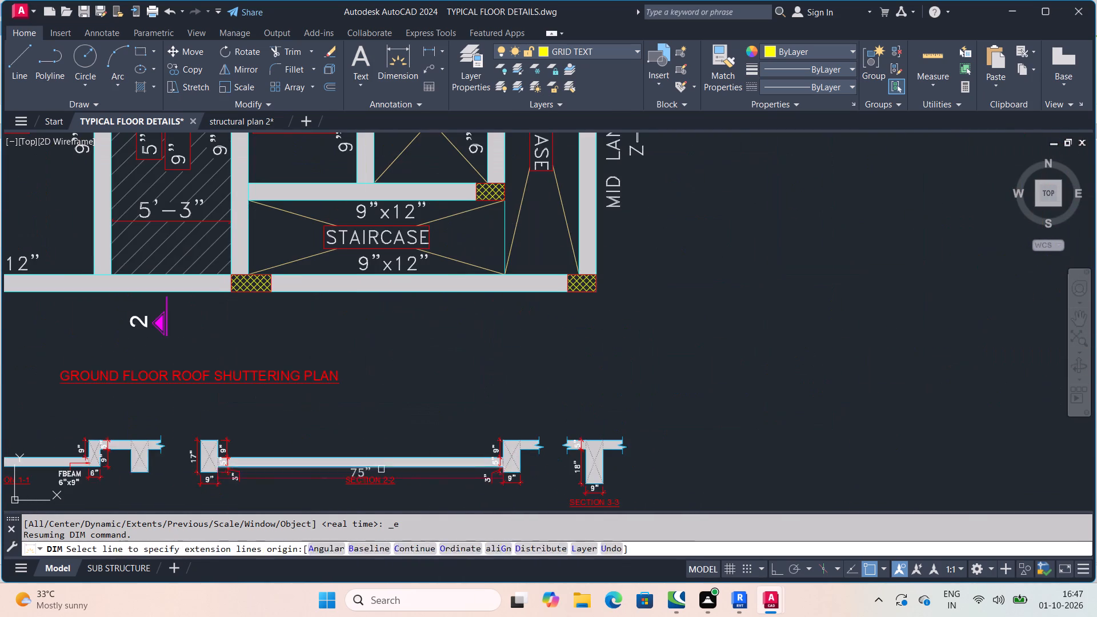
middle_click_drag(360, 466, 560, 370)
scroll(500, 388, "down", 2)
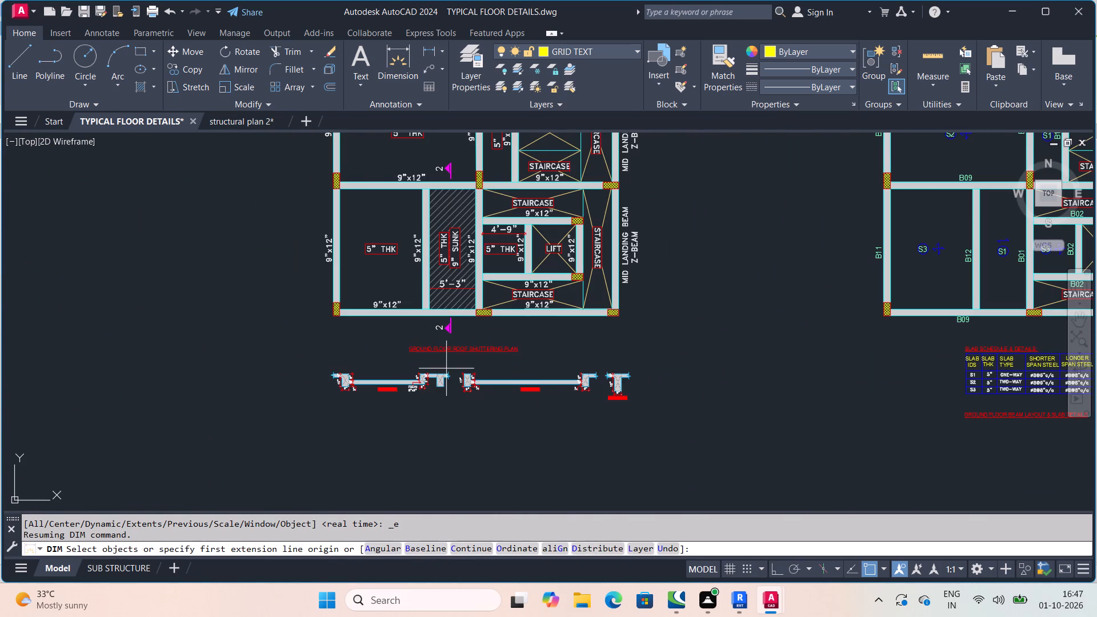
scroll(446, 368, "up", 2)
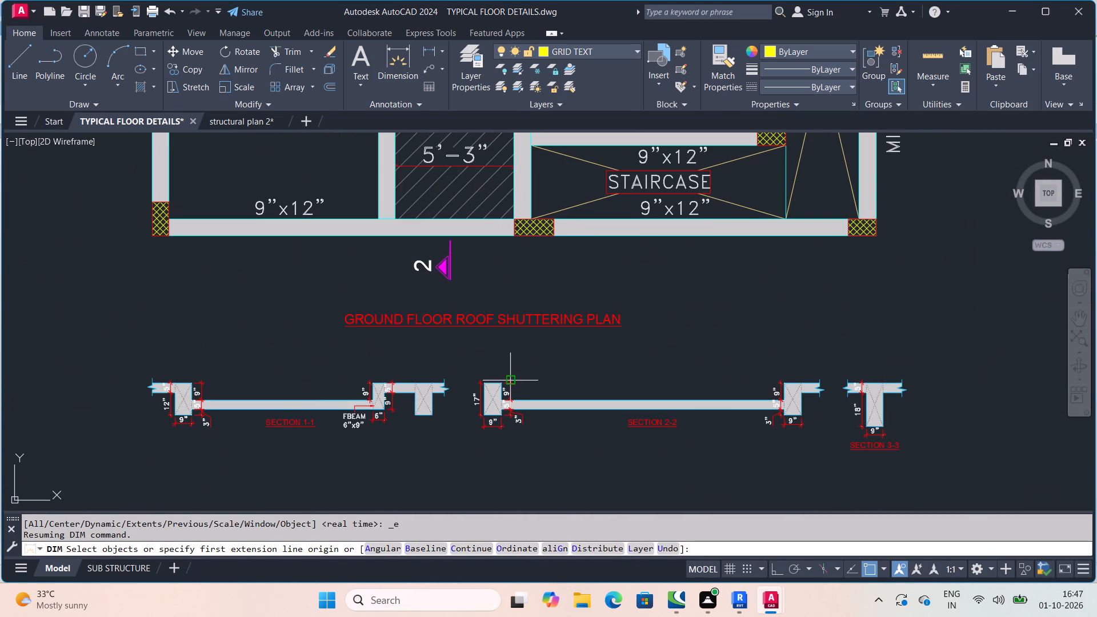
scroll(447, 403, "down", 3)
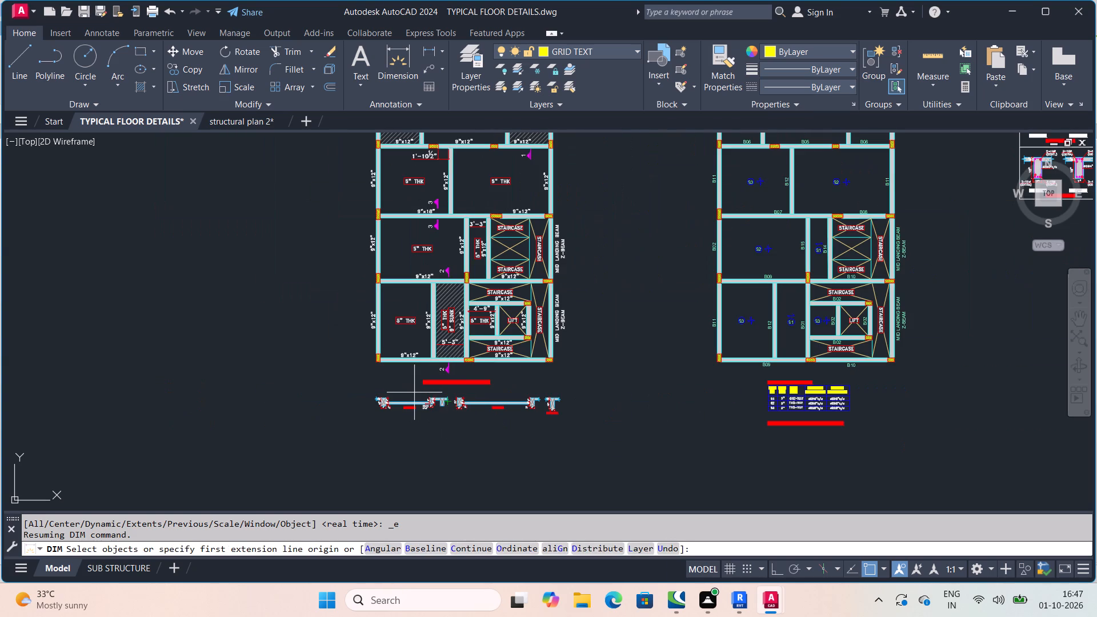
scroll(830, 446, "up", 2)
scroll(789, 412, "up", 1)
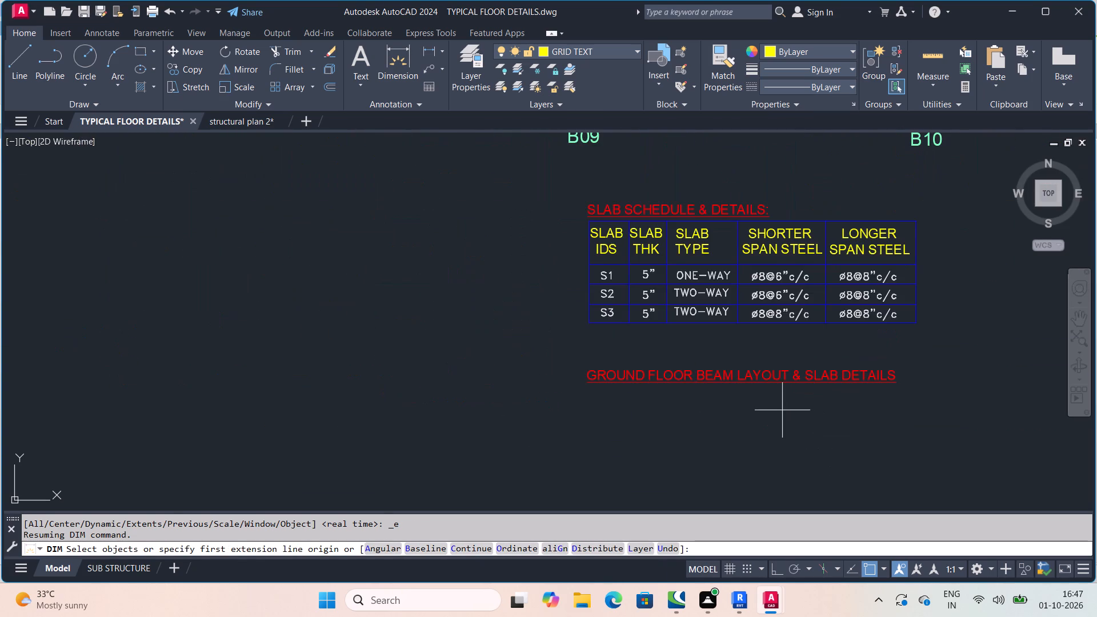
middle_click_drag(770, 413, 715, 444)
scroll(737, 430, "down", 1)
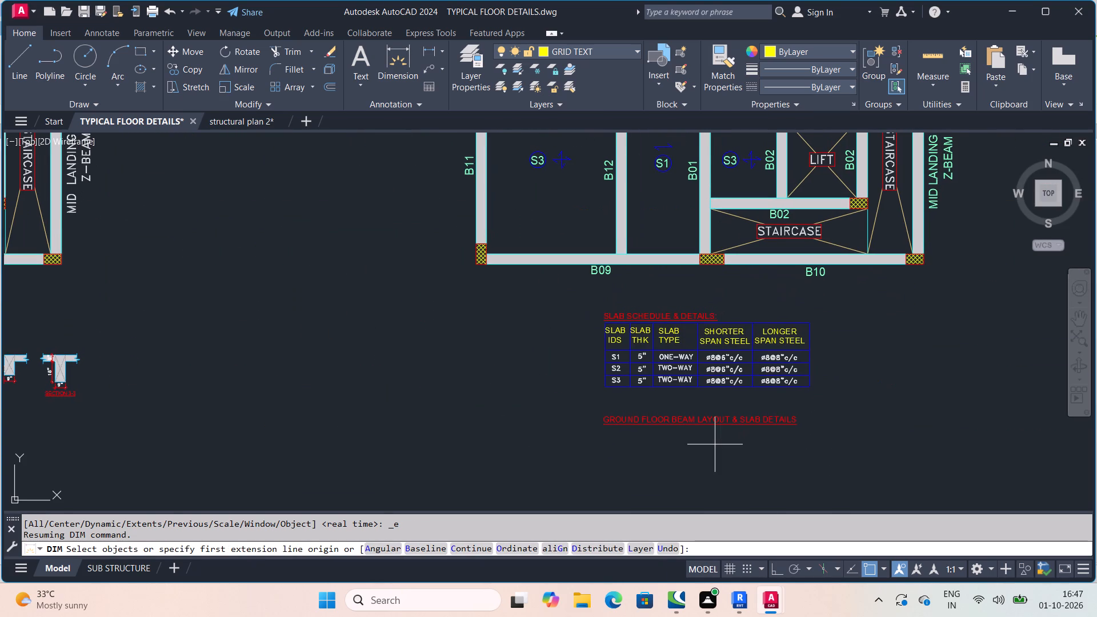
Examine the beam depths, slab thicknesses and level drops in sections 1-1, 2-2 and 3-3 of the shuttering plan.
middle_click_drag(467, 409, 660, 368)
scroll(493, 402, "down", 1)
scroll(658, 368, "down", 1)
scroll(363, 331, "up", 2)
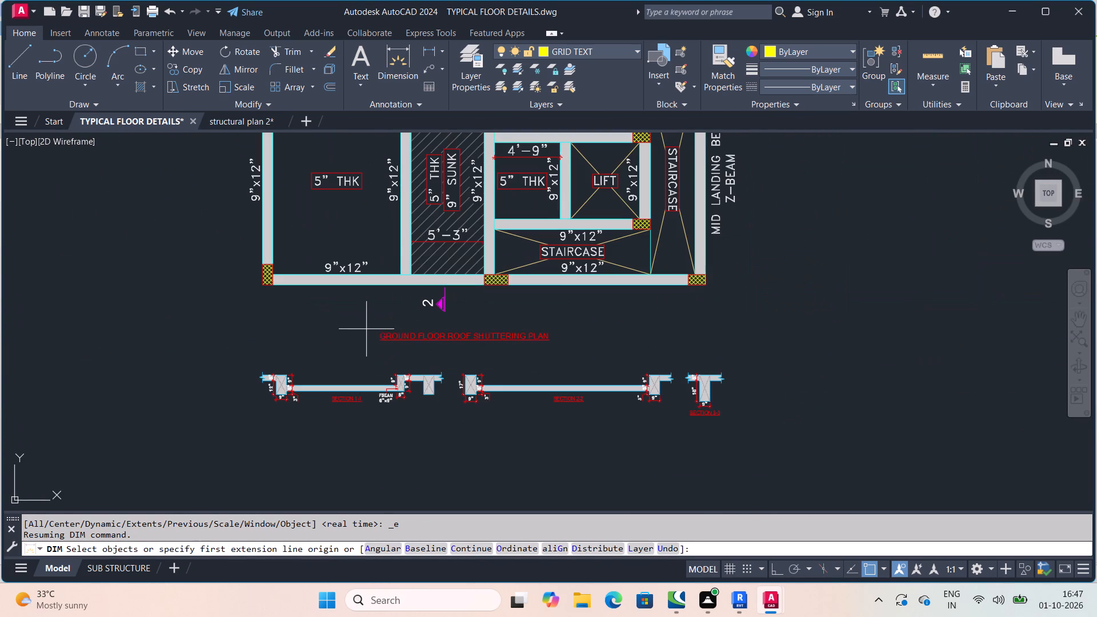
scroll(337, 401, "up", 3)
scroll(353, 396, "down", 2)
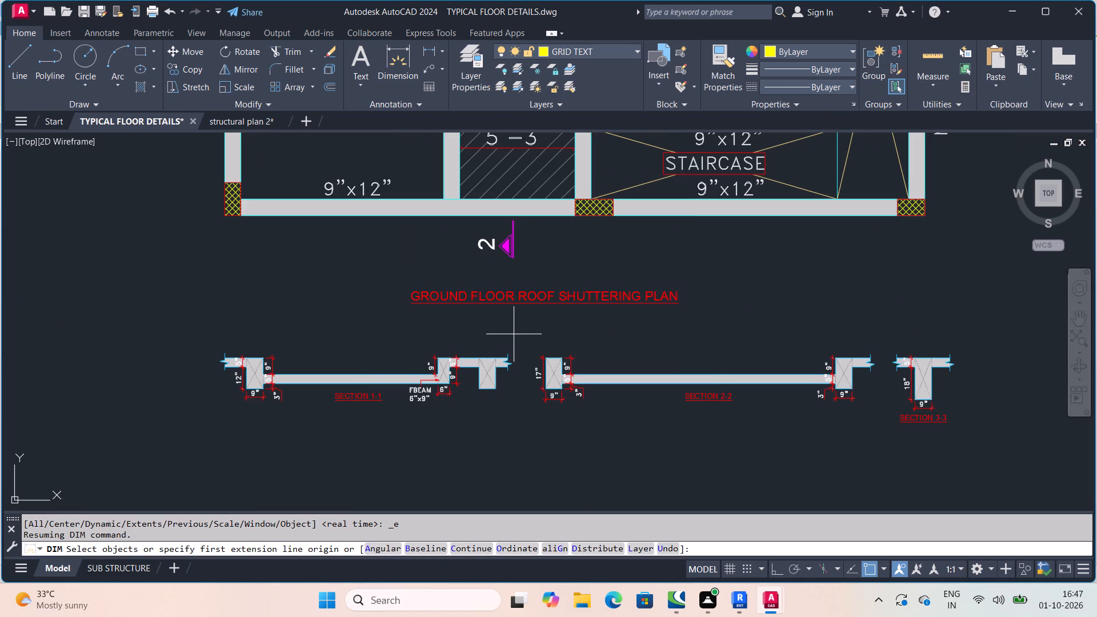
scroll(543, 368, "up", 2)
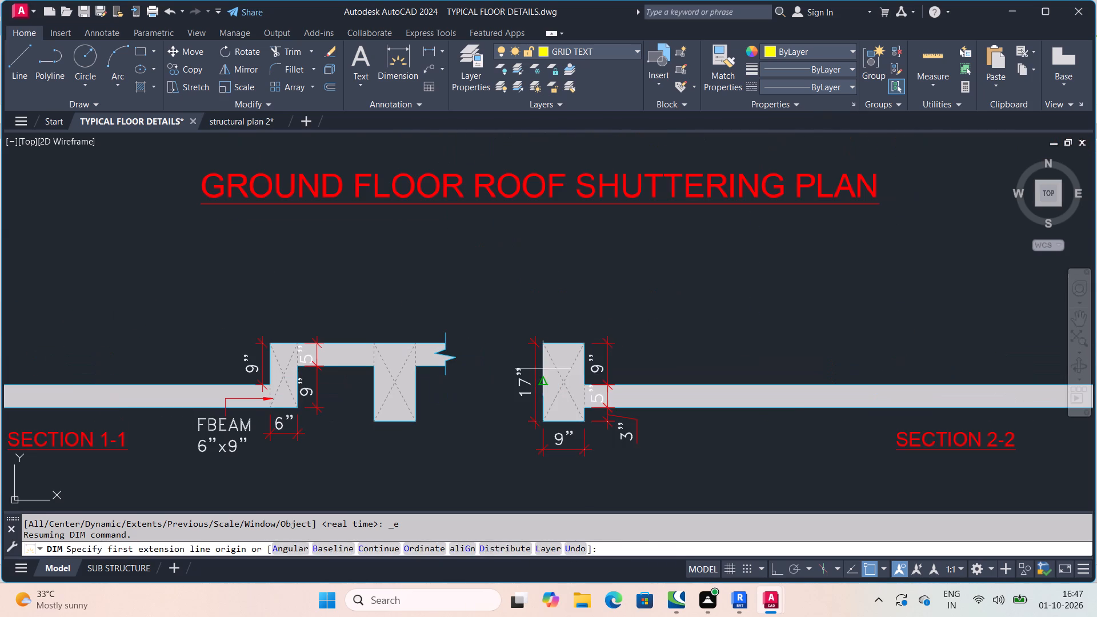
middle_click_drag(728, 404, 598, 360)
scroll(728, 404, "down", 2)
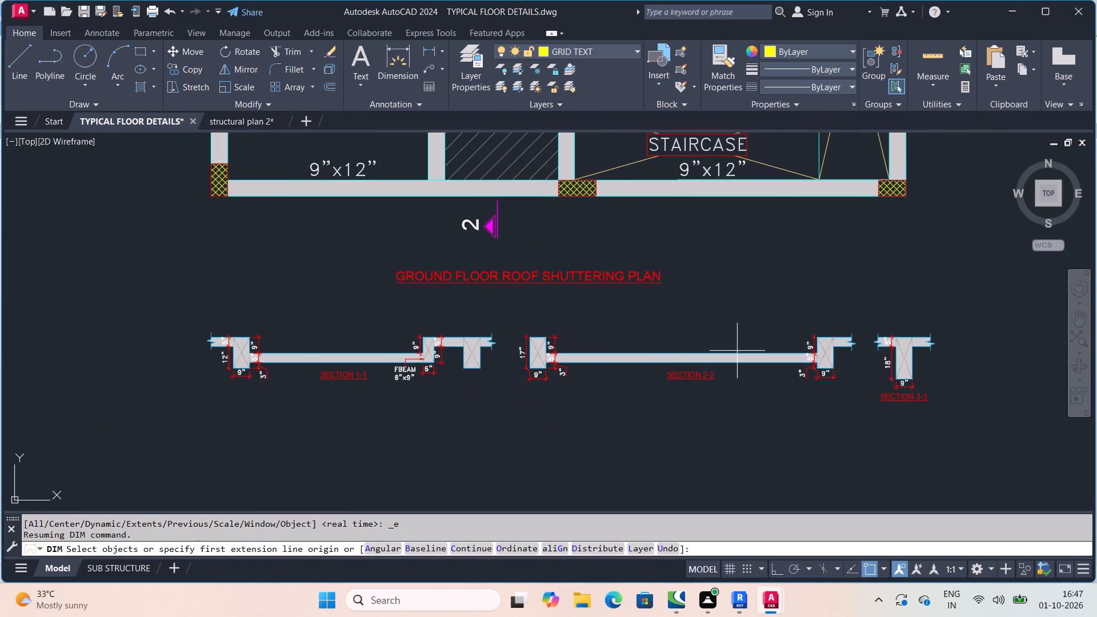
scroll(840, 353, "up", 3)
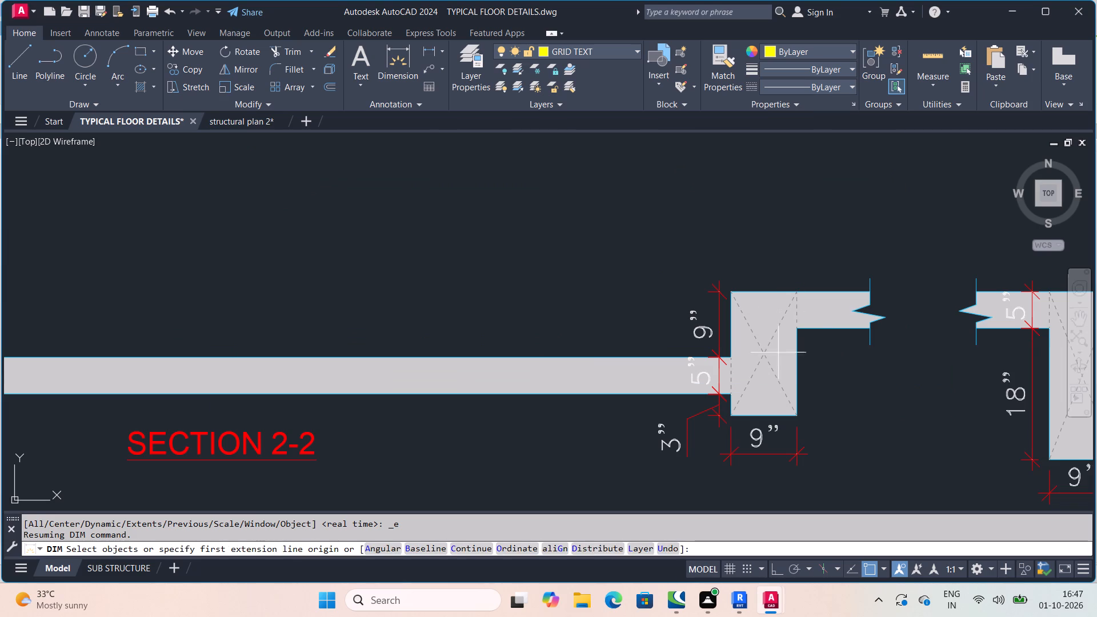
scroll(794, 388, "down", 2)
scroll(811, 362, "up", 2)
scroll(810, 359, "down", 2)
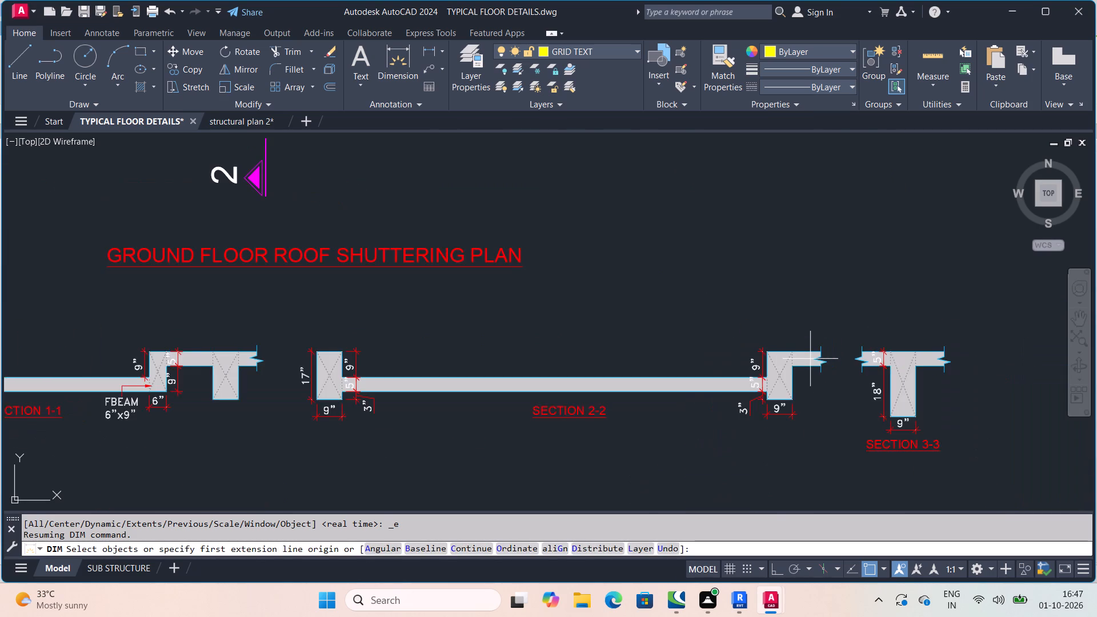
Check section 1-1 against the beam sizes and sunken slab on the ground floor roof shuttering plan.
scroll(810, 359, "down", 2)
scroll(568, 304, "down", 2)
middle_click_drag(568, 306, 580, 392)
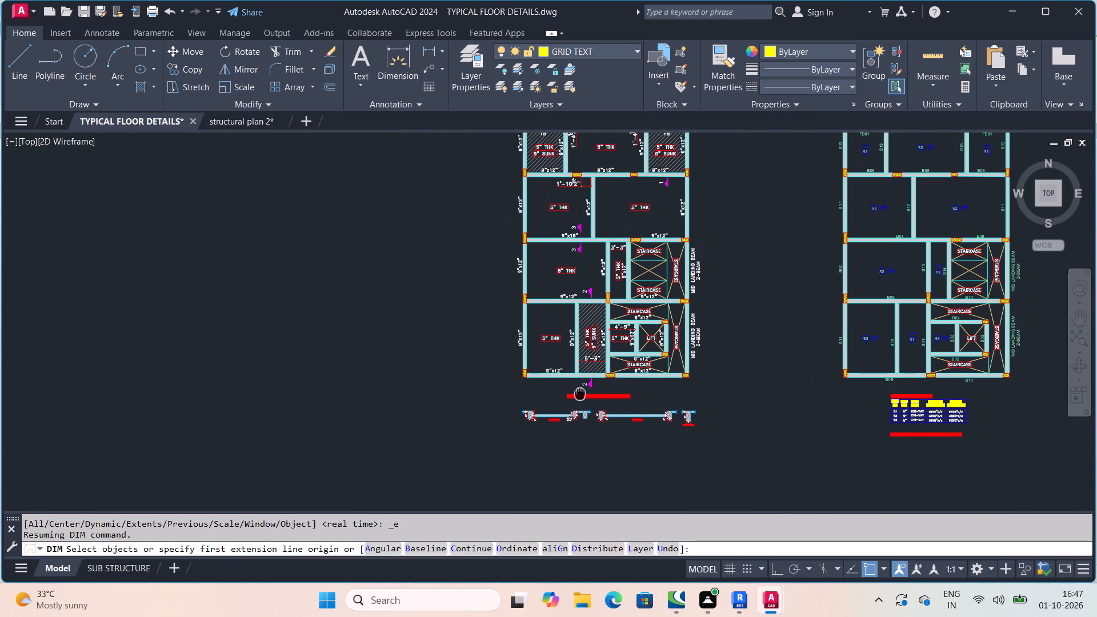
middle_click_drag(580, 392, 578, 429)
scroll(541, 469, "up", 4)
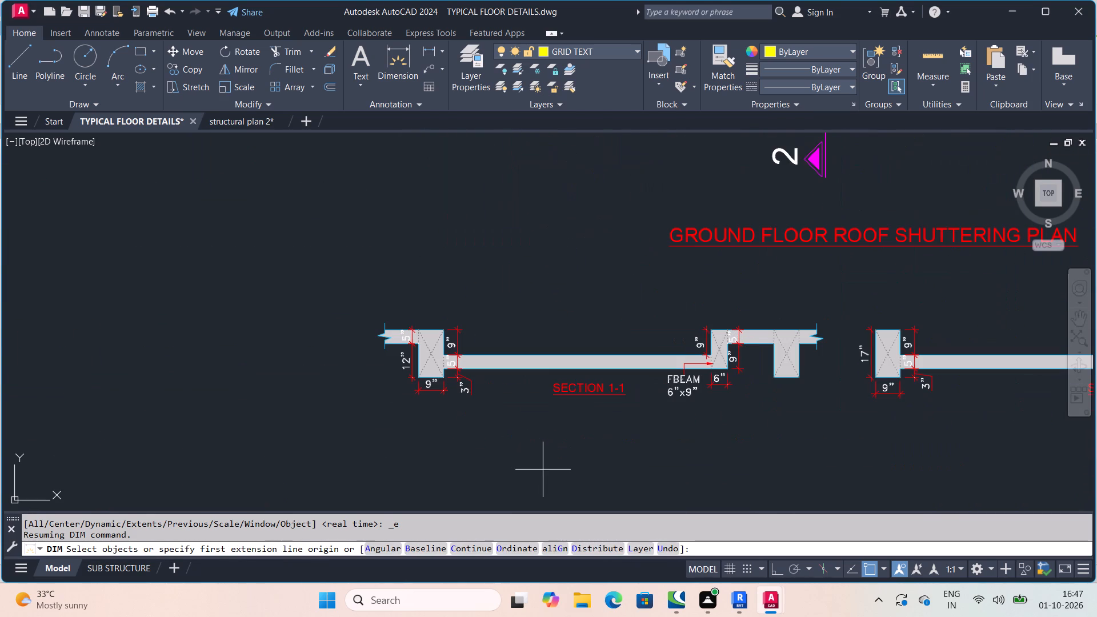
scroll(559, 387, "down", 1)
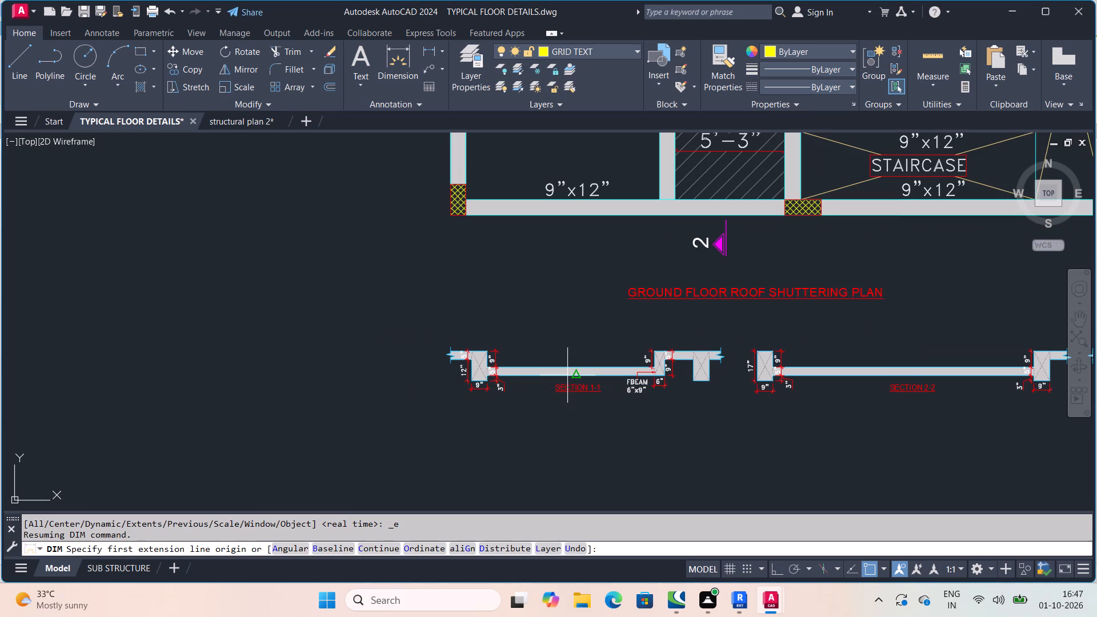
middle_click_drag(697, 410, 692, 438)
scroll(696, 413, "down", 1)
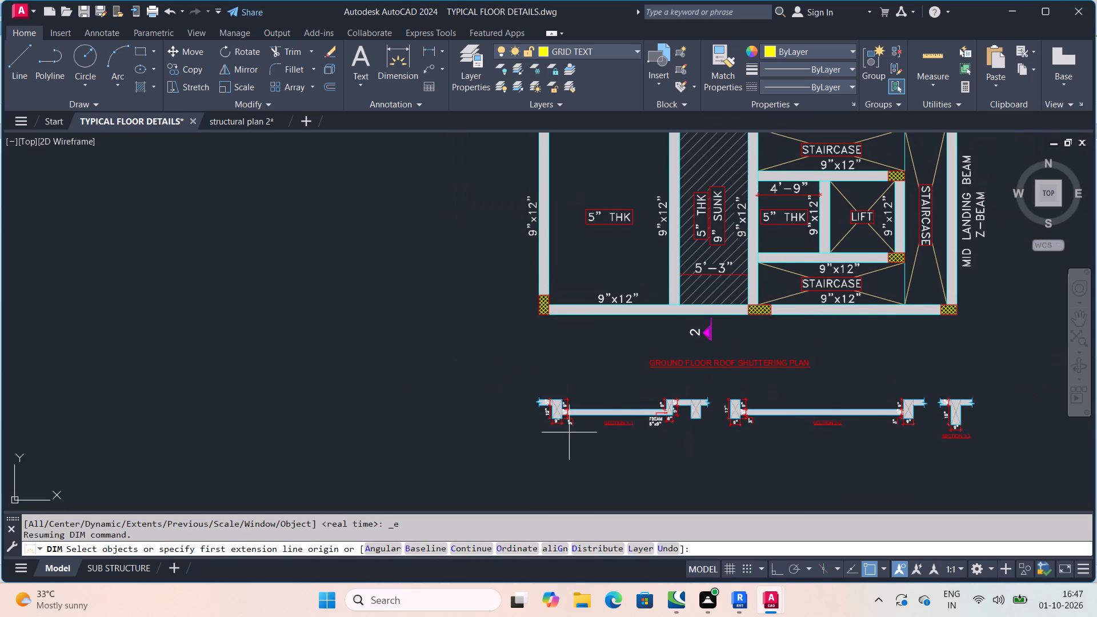
scroll(569, 432, "up", 3)
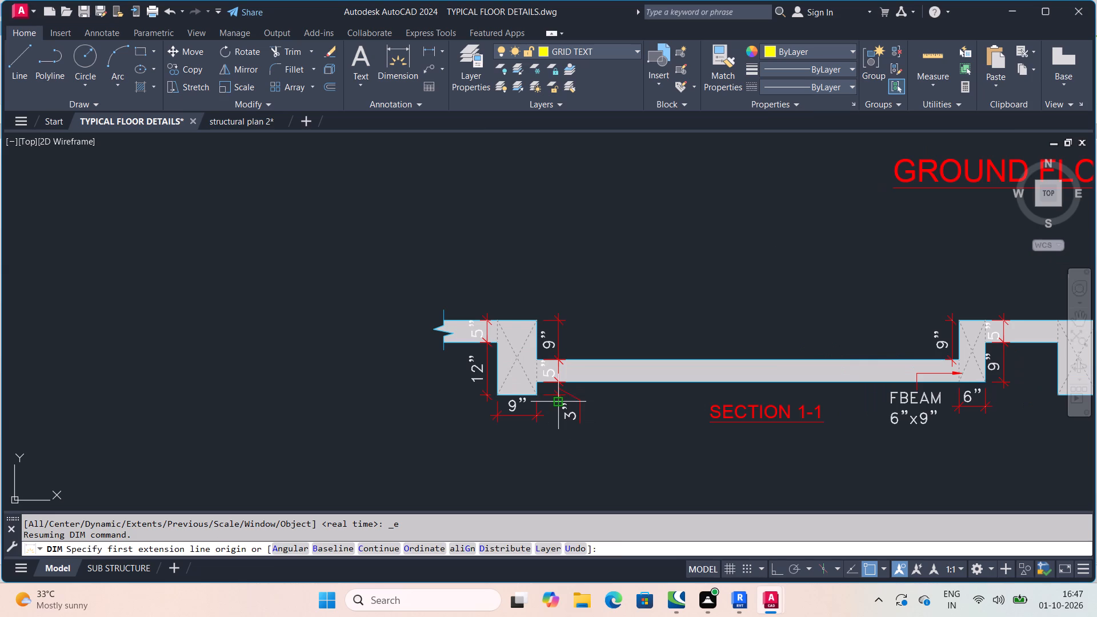
scroll(546, 335, "down", 4)
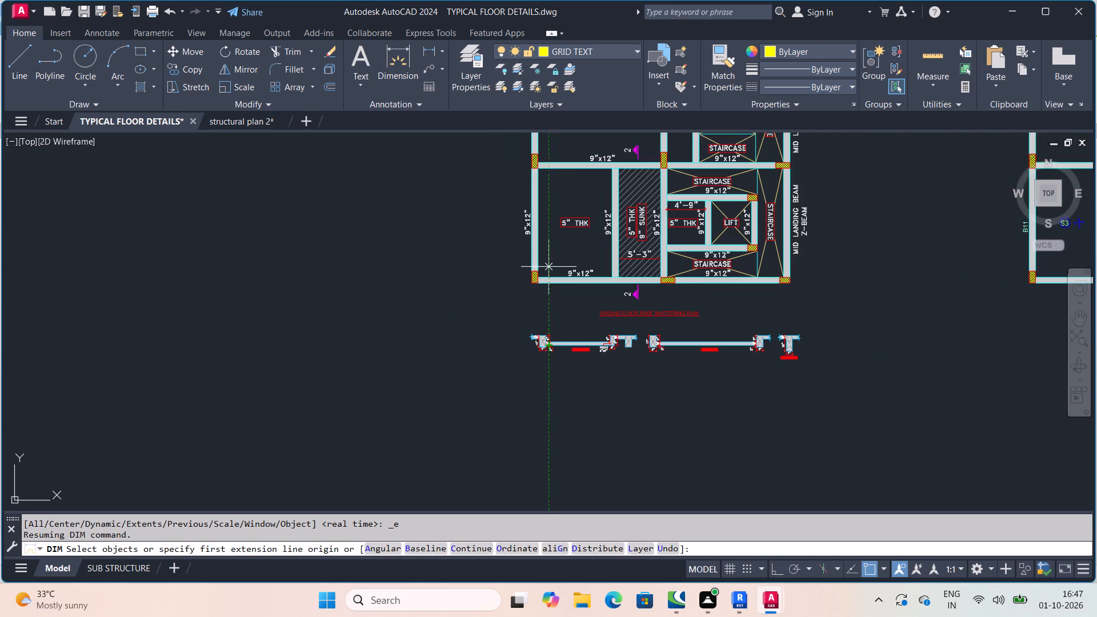
scroll(545, 267, "down", 1)
middle_click_drag(545, 267, 514, 350)
scroll(518, 332, "up", 2)
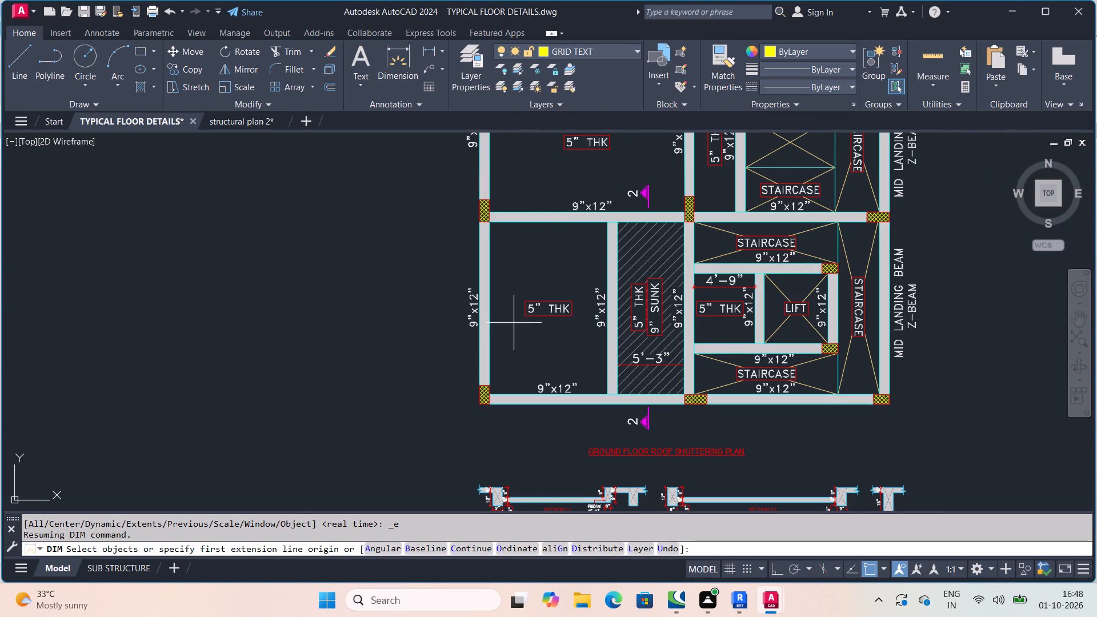
Examine the beam sizes, slab thicknesses, sunken slabs, staircase and lift areas across the ground floor roof shuttering plan.
scroll(514, 323, "down", 2)
middle_click_drag(511, 222, 514, 332)
middle_click_drag(525, 210, 525, 262)
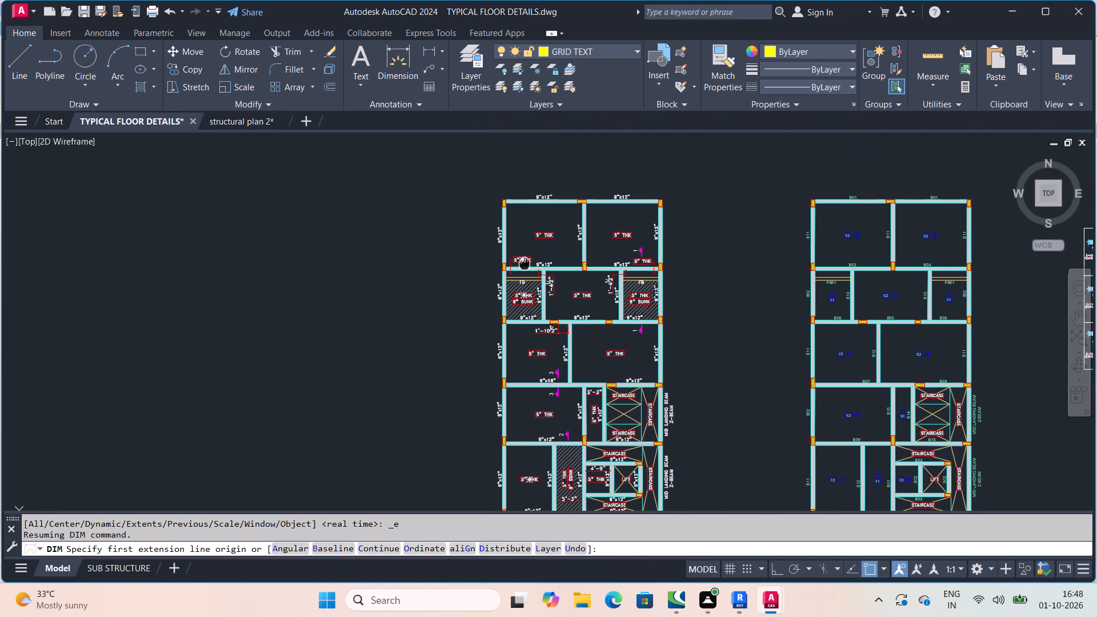
scroll(522, 243, "up", 2)
scroll(582, 226, "up", 2)
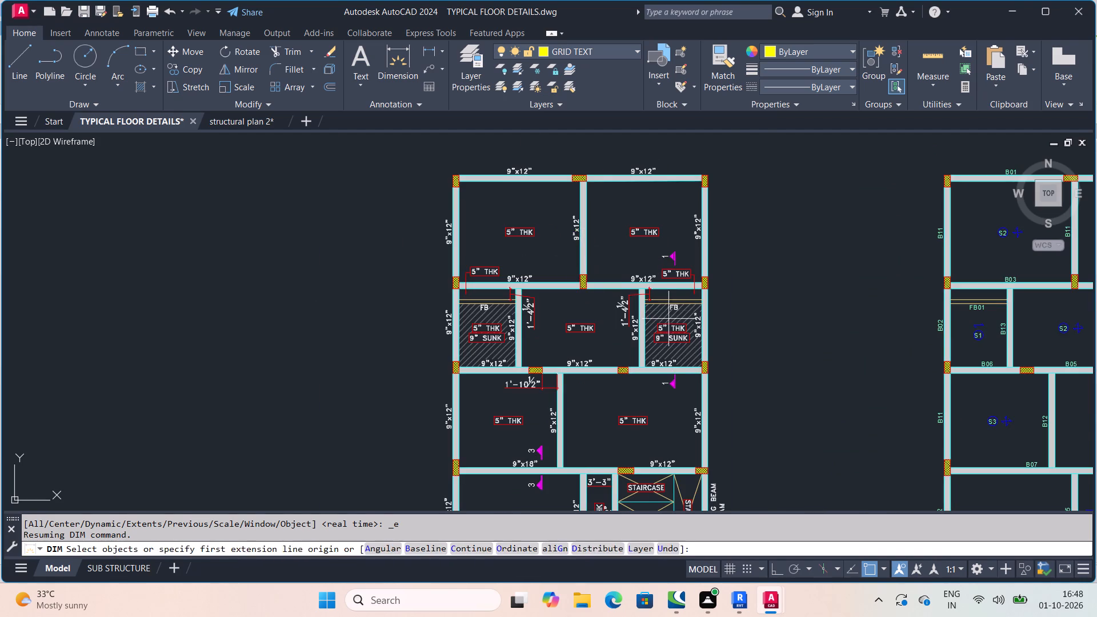
scroll(665, 323, "up", 2)
scroll(563, 332, "down", 2)
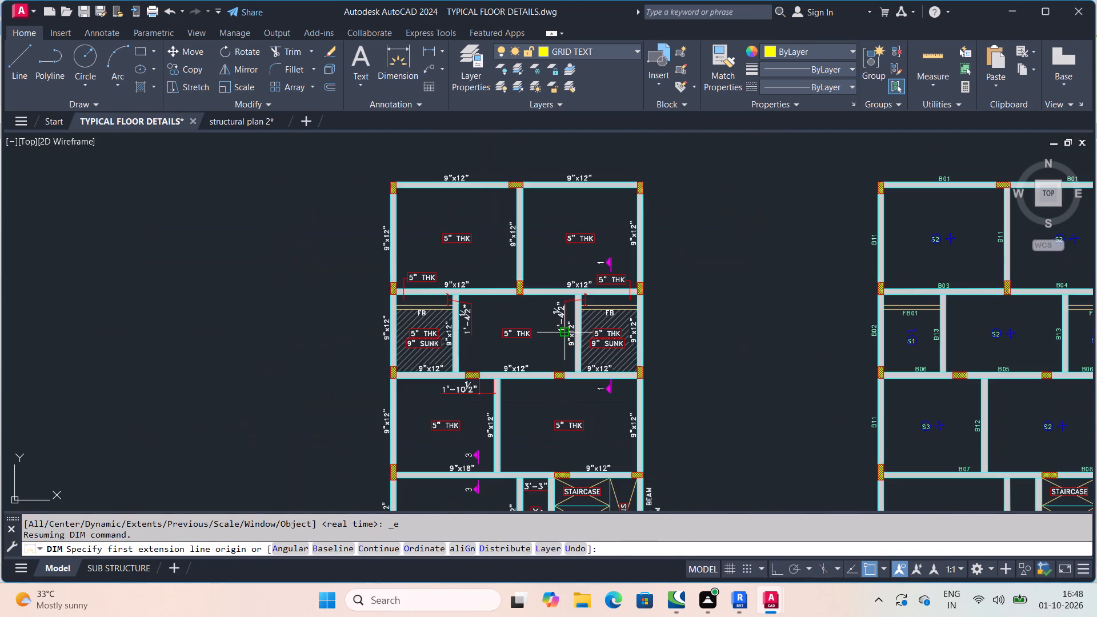
scroll(639, 430, "up", 1)
middle_click_drag(635, 428, 630, 298)
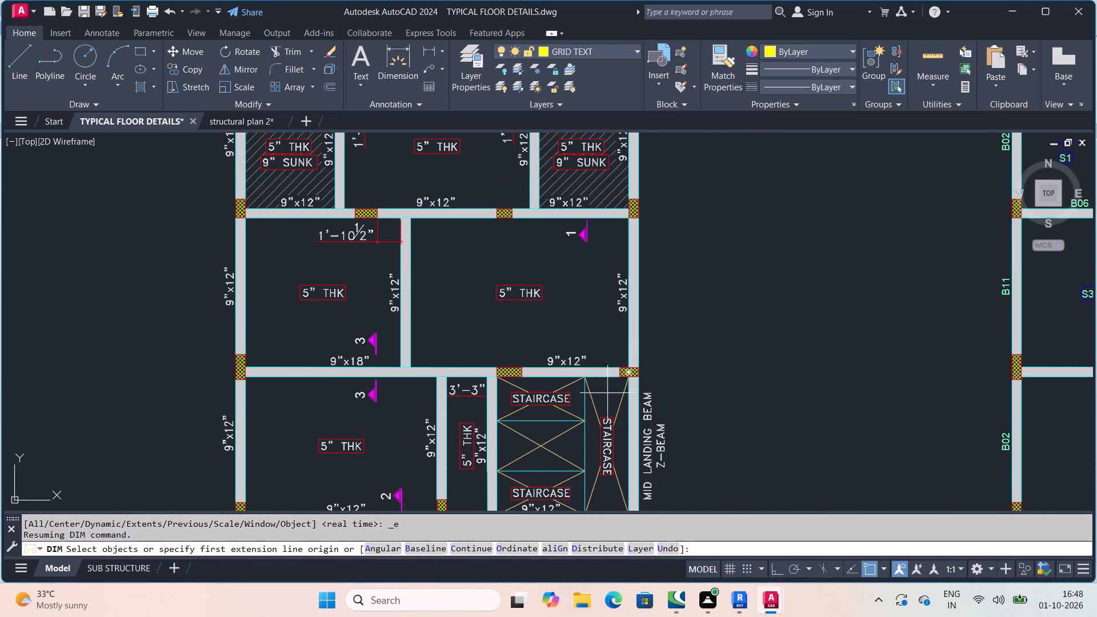
middle_click_drag(607, 393, 599, 251)
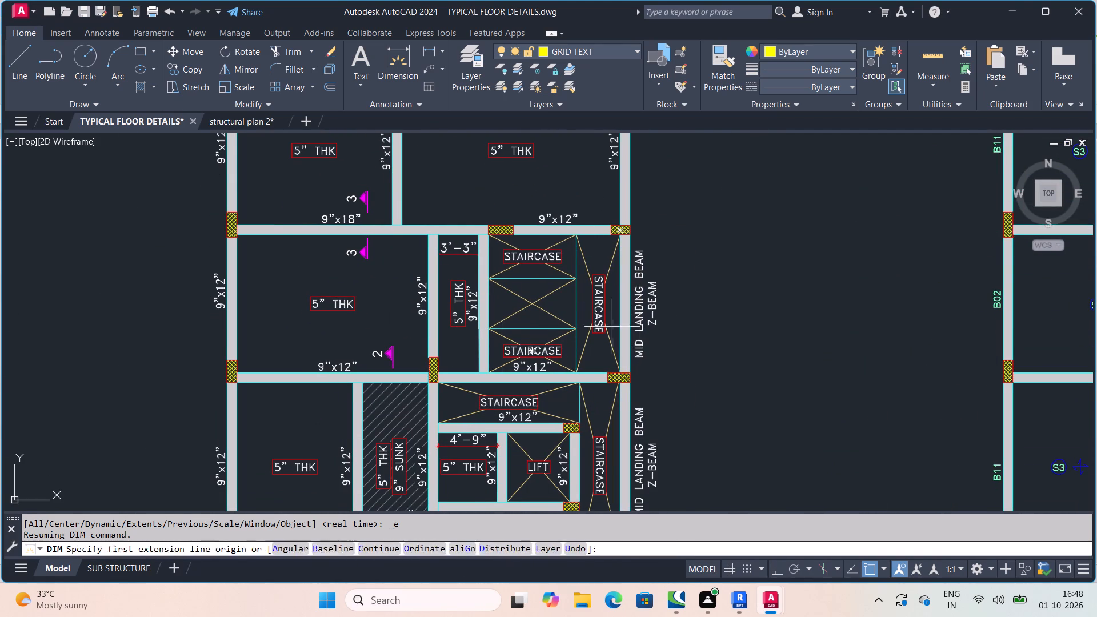
middle_click_drag(610, 419, 594, 264)
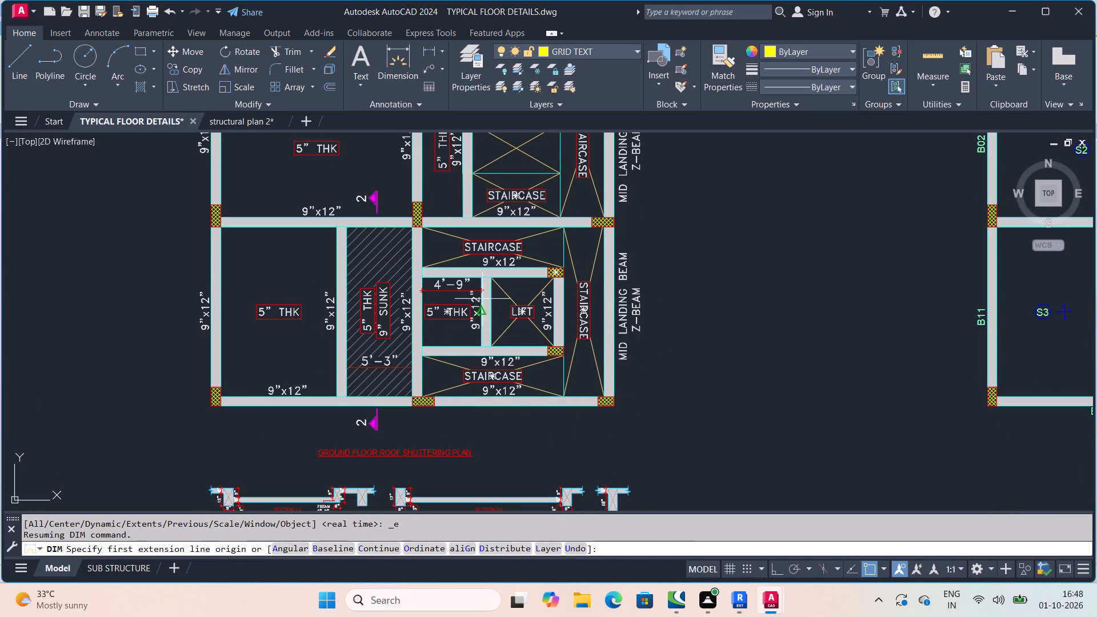
scroll(453, 352, "down", 1)
middle_click_drag(467, 368, 570, 483)
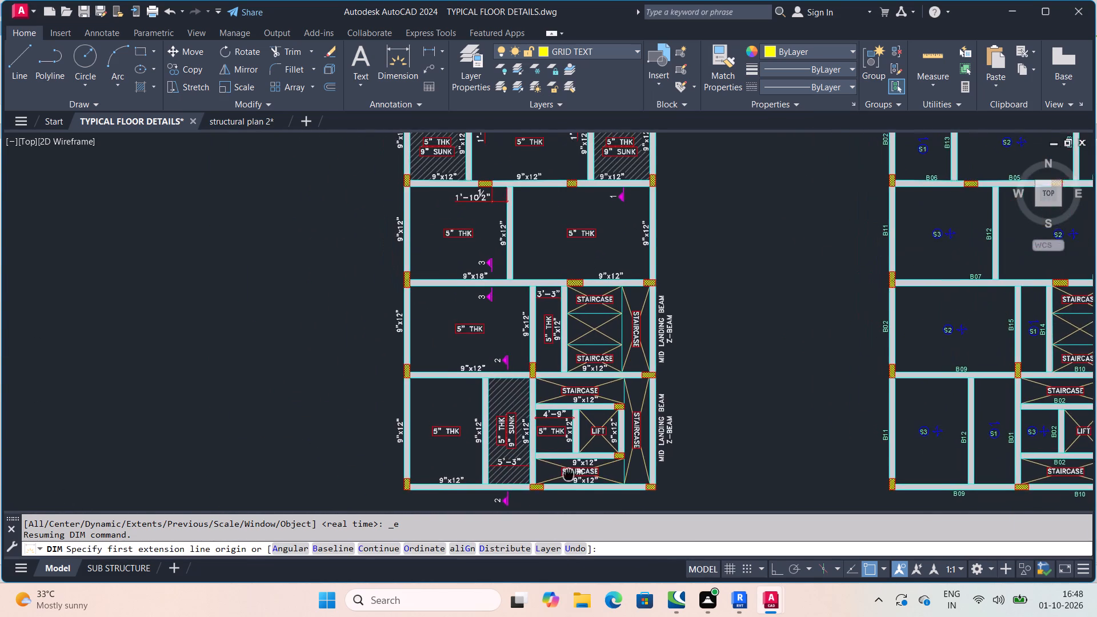
middle_click_drag(570, 483, 571, 485)
scroll(575, 355, "down", 2)
middle_click_drag(575, 355, 575, 365)
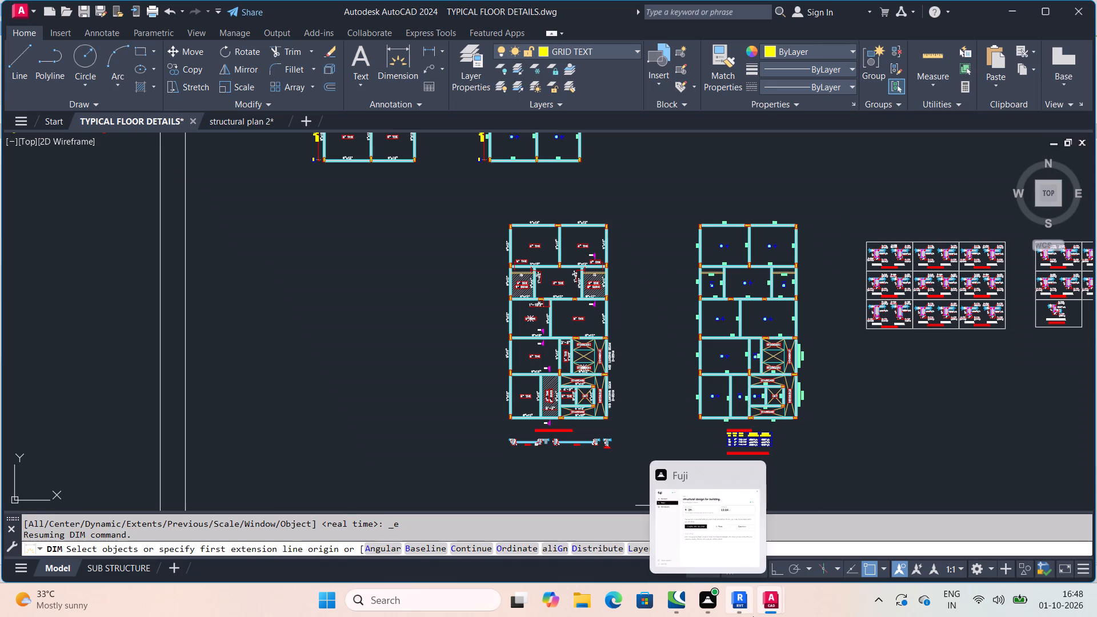
Switch to Revit and save the structural model project with the ground level structural plan open.
left_click(743, 597)
scroll(558, 319, "down", 2)
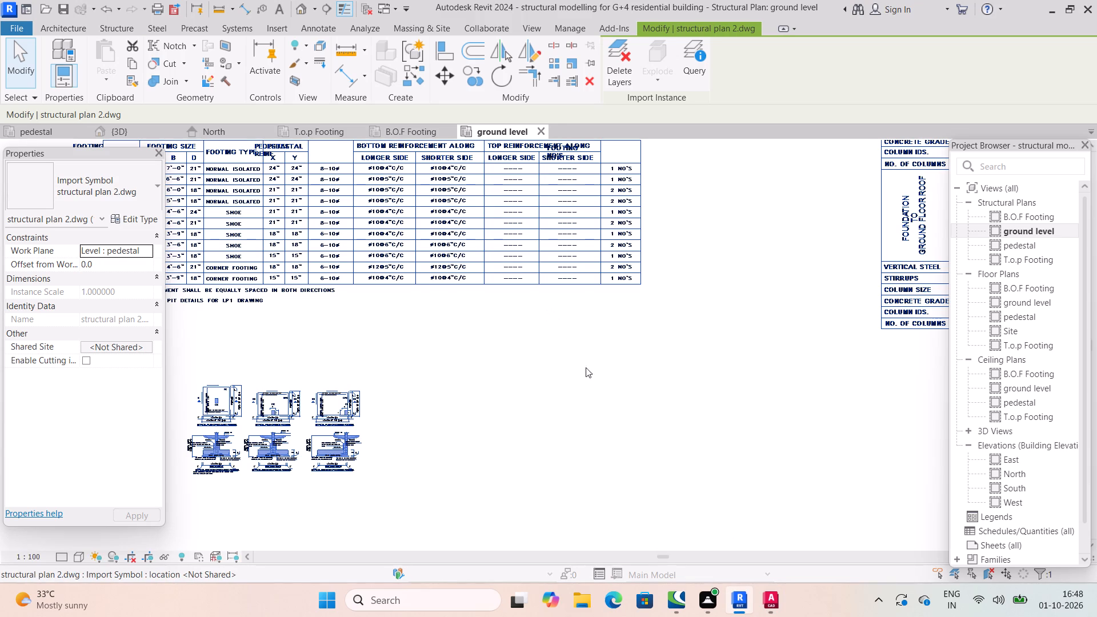
scroll(586, 367, "down", 1)
middle_click_drag(615, 302, 647, 404)
scroll(615, 303, "down", 1)
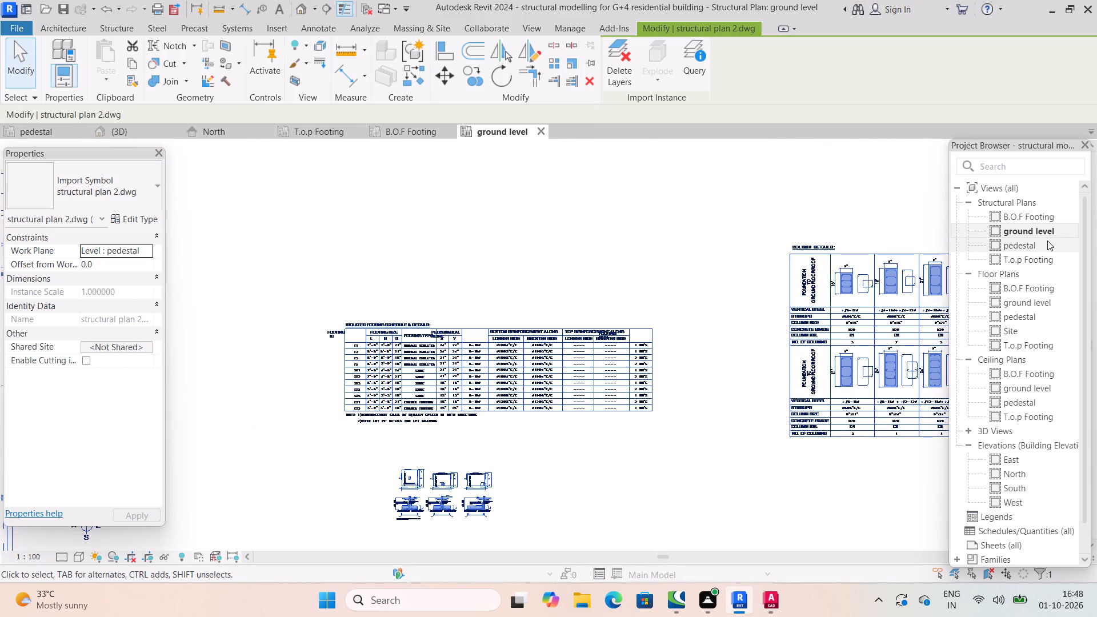
double_click(1031, 228)
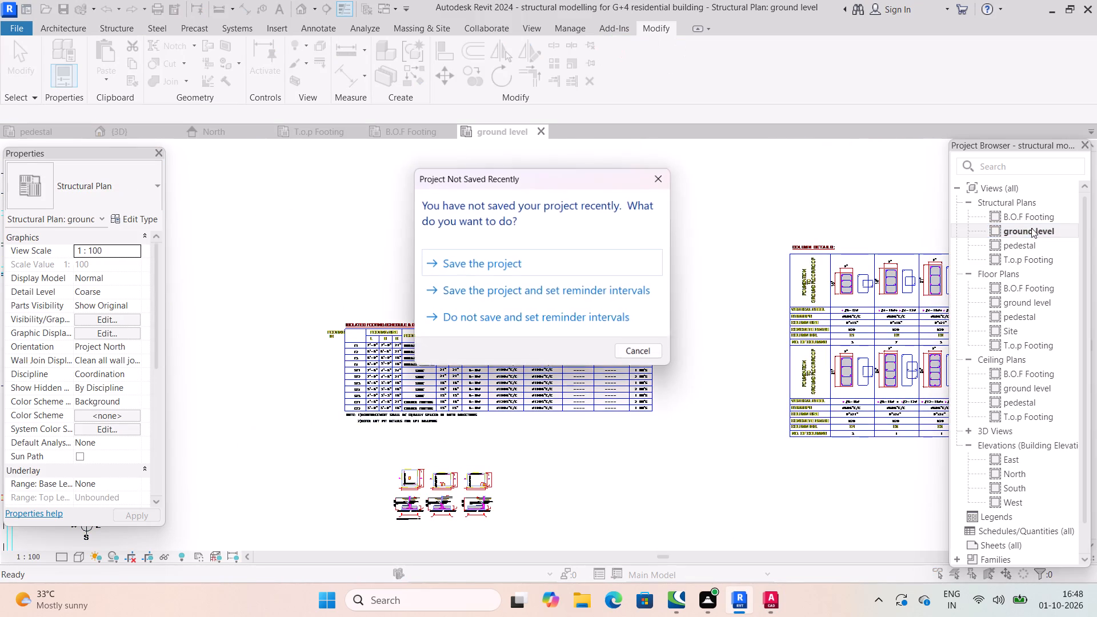
left_click(662, 179)
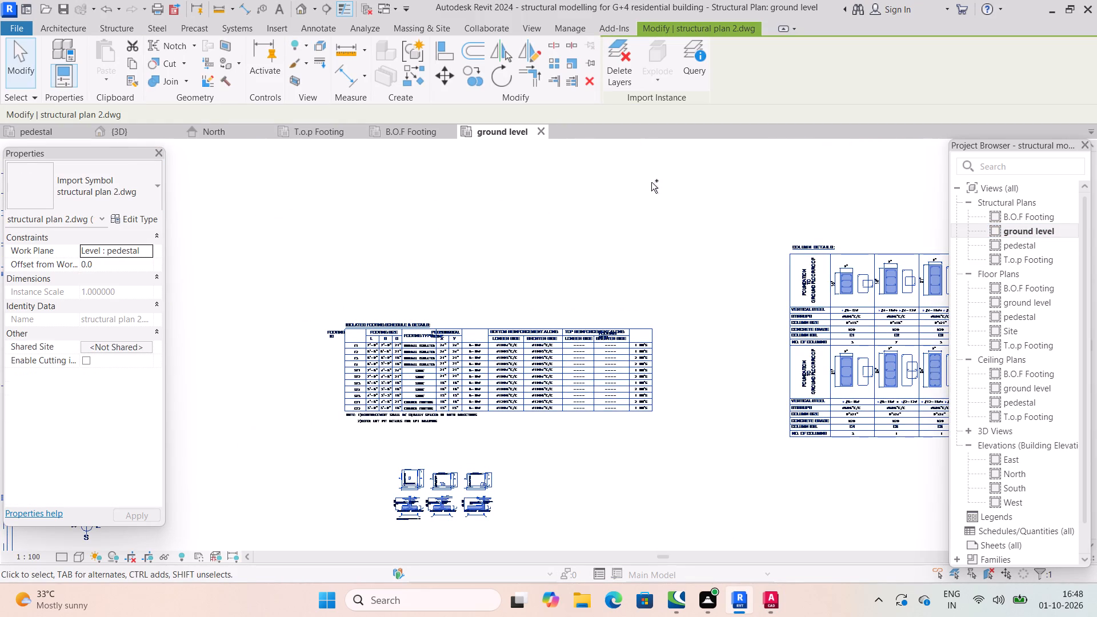
key("ctrl+s")
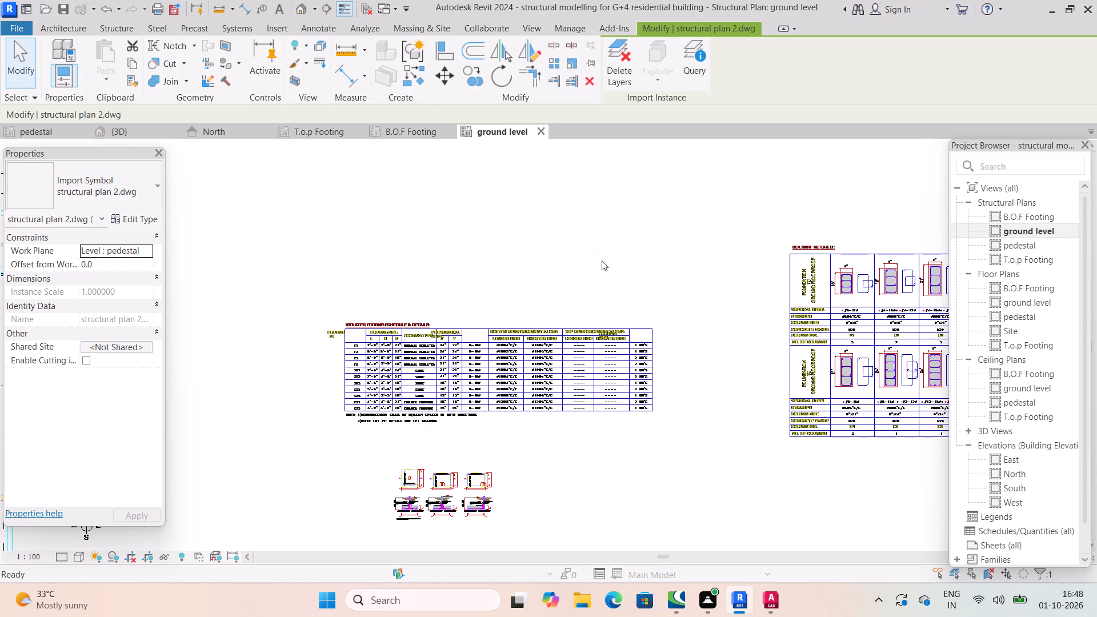
Examine the modelled columns against the imported beam outlines beside the footing layout in the ground level structural plan.
middle_click_drag(590, 251, 582, 291)
scroll(589, 251, "down", 5)
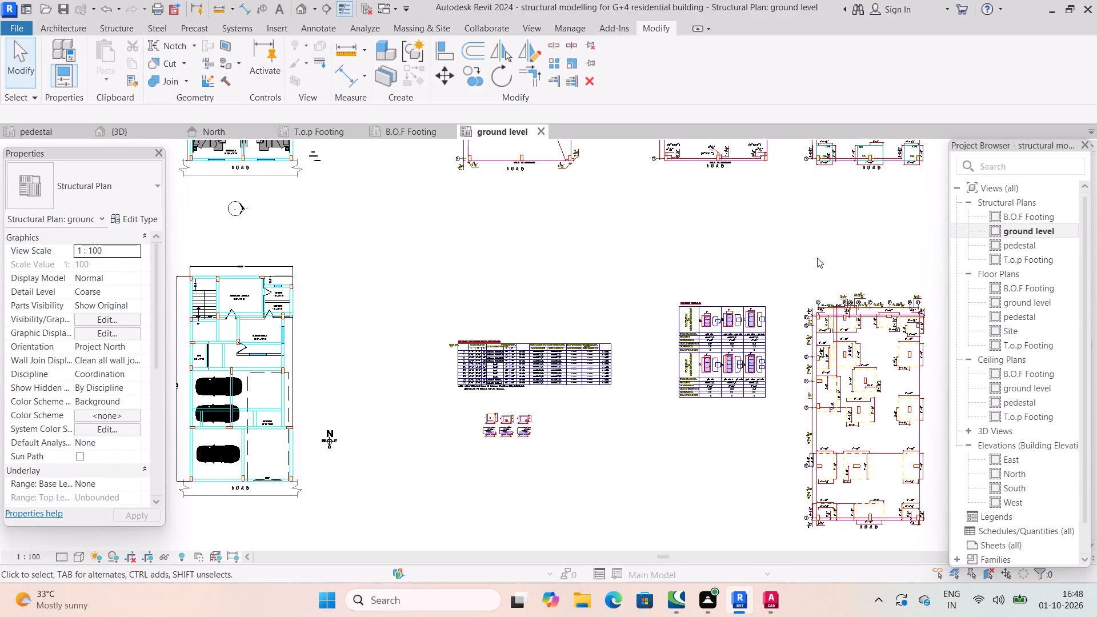
middle_click_drag(795, 227, 730, 336)
middle_click_drag(680, 242, 664, 328)
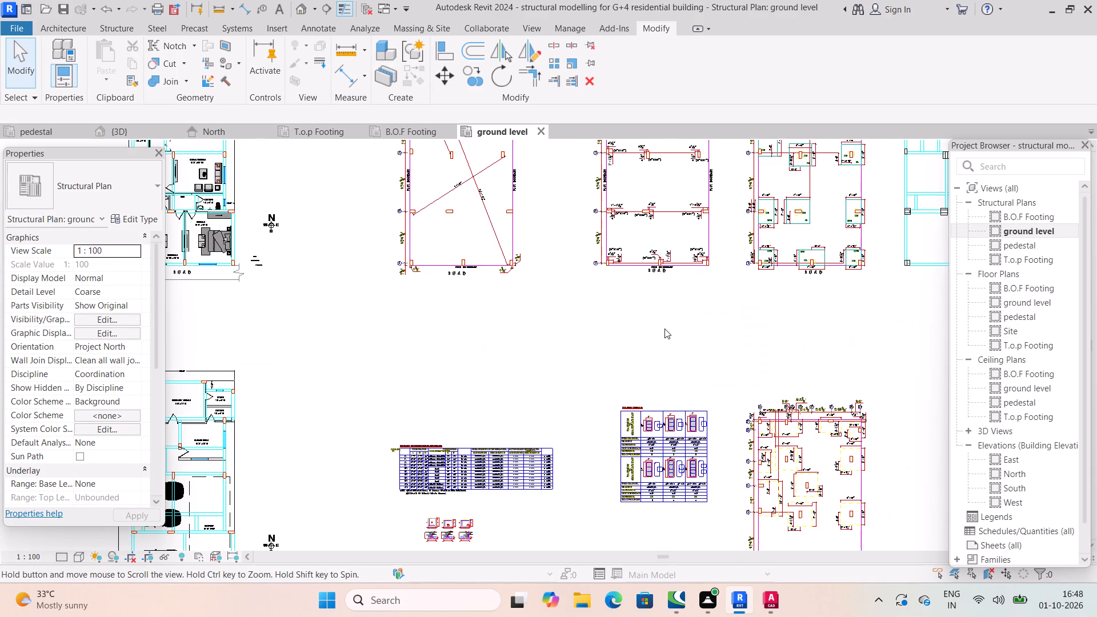
middle_click_drag(664, 328, 661, 375)
scroll(661, 375, "down", 1)
middle_click_drag(685, 267, 503, 255)
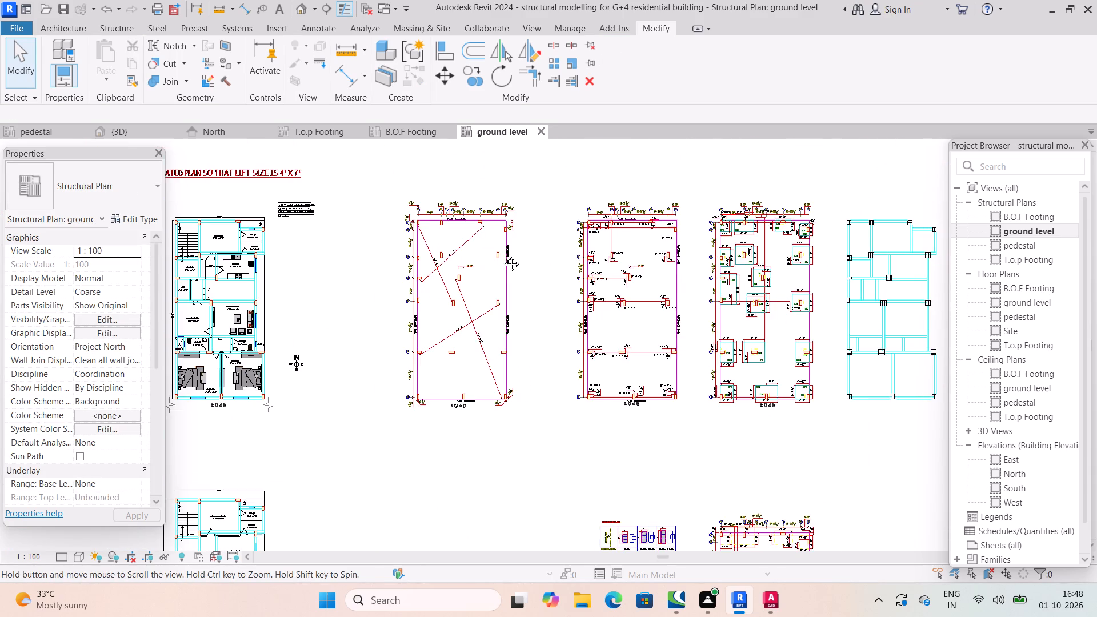
middle_click_drag(503, 255, 486, 251)
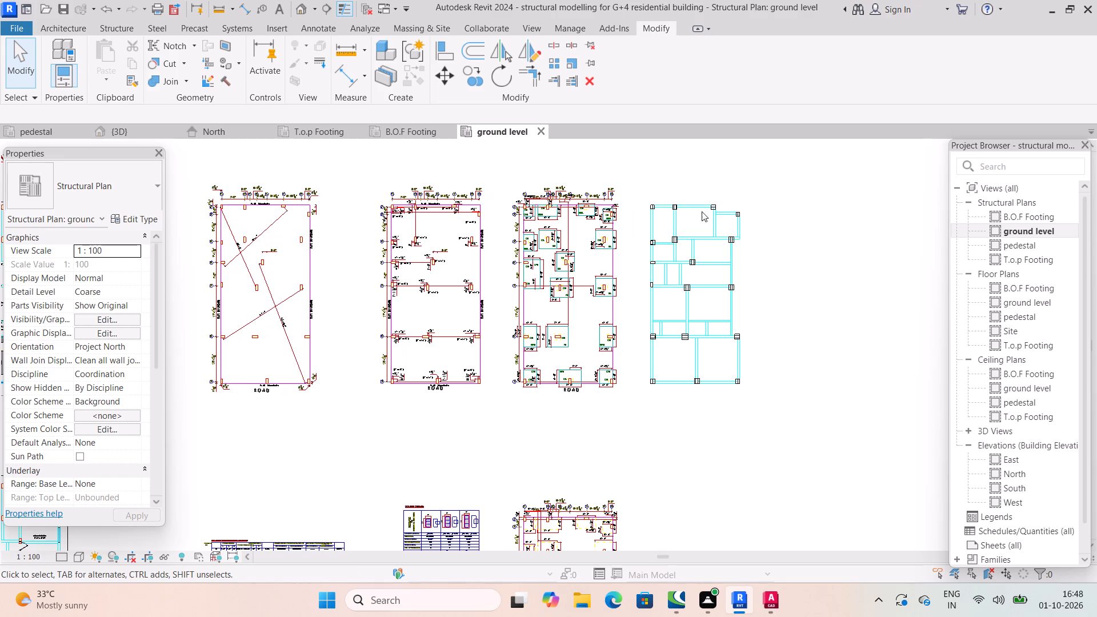
scroll(734, 208, "up", 1)
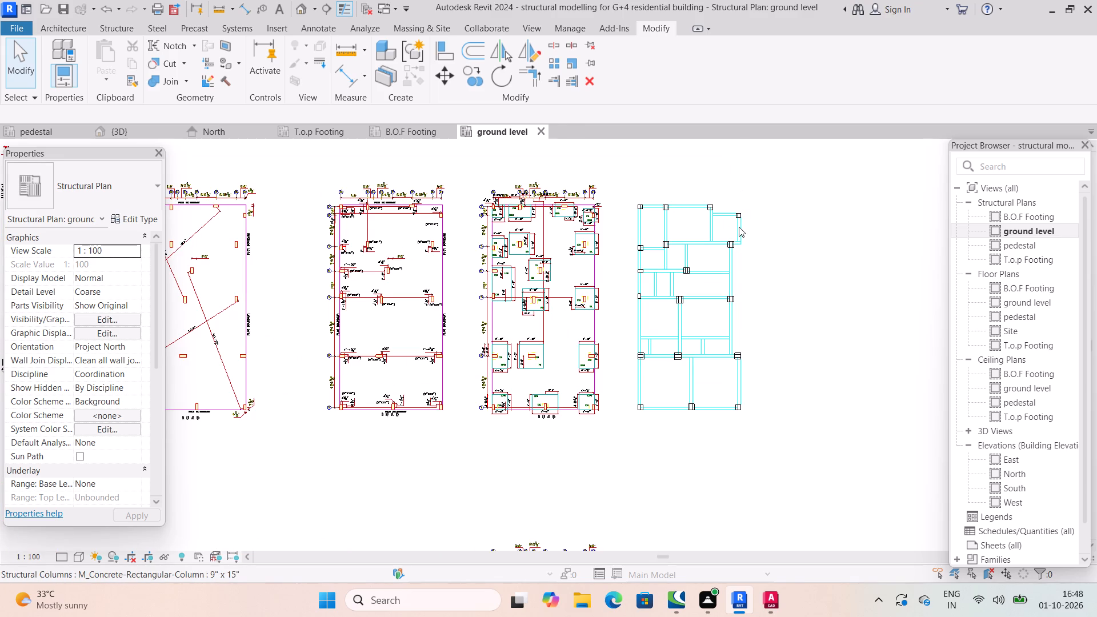
left_click(743, 227)
scroll(709, 205, "up", 4)
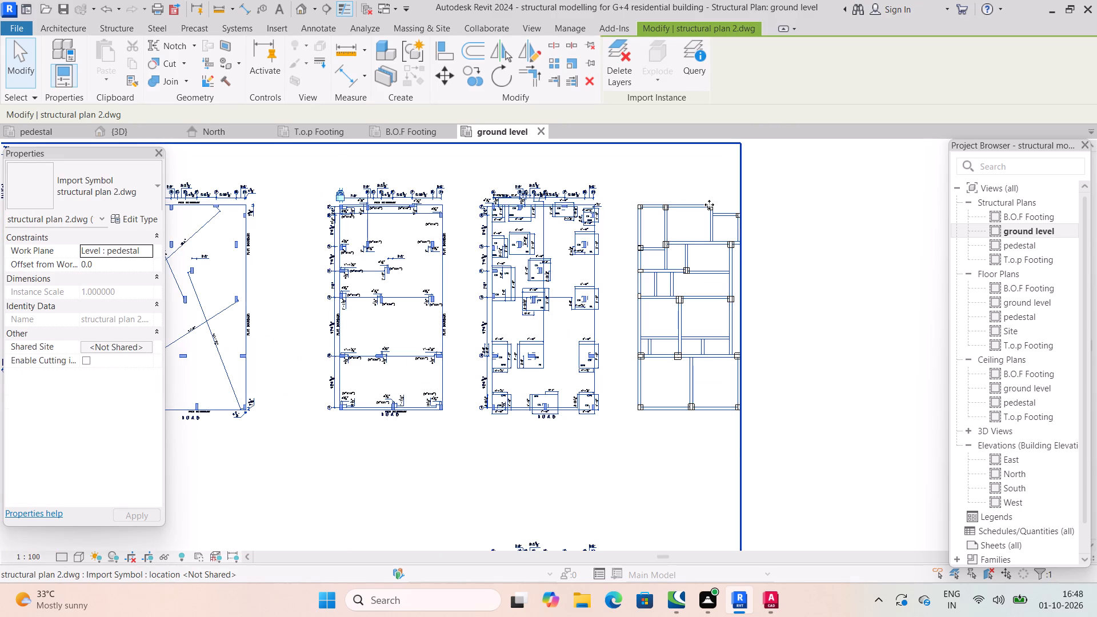
scroll(677, 220, "up", 4)
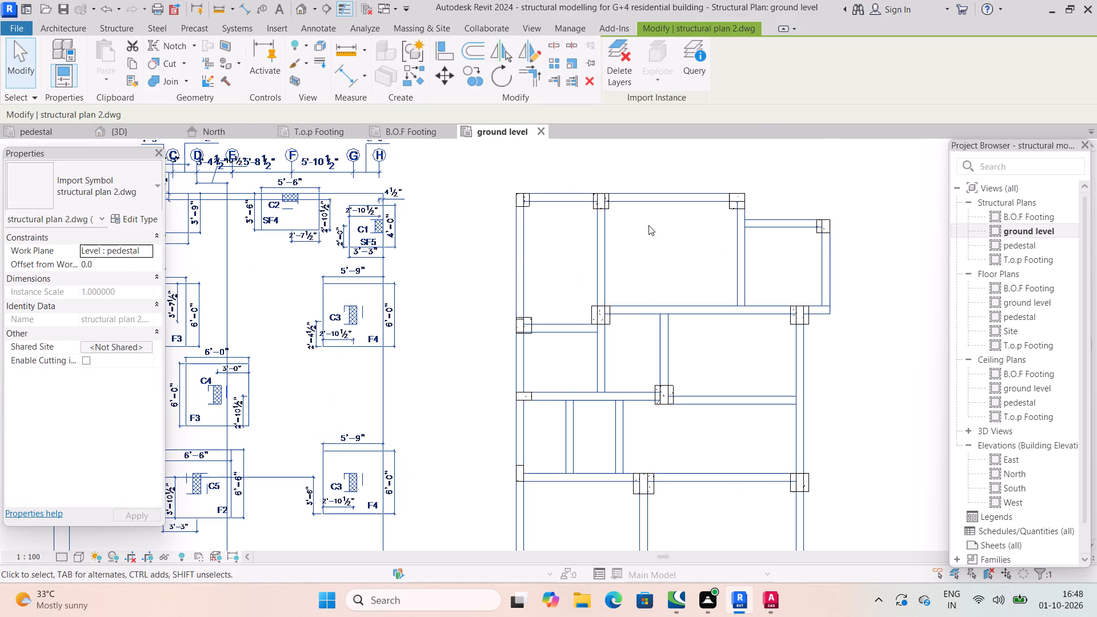
middle_click_drag(648, 225, 632, 295)
scroll(708, 205, "down", 4)
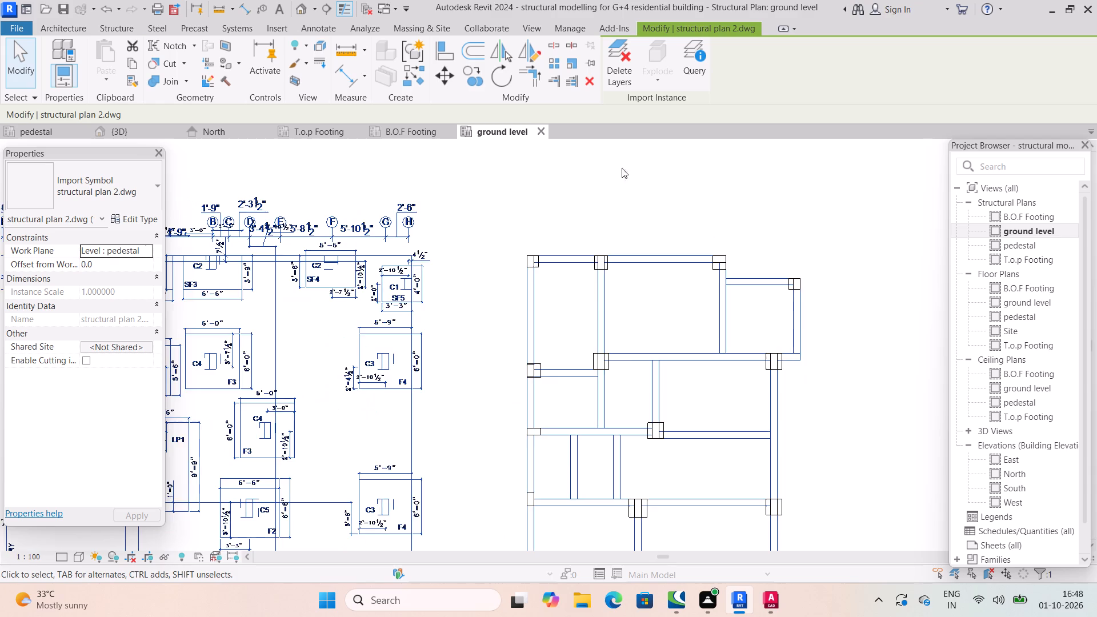
left_click(592, 63)
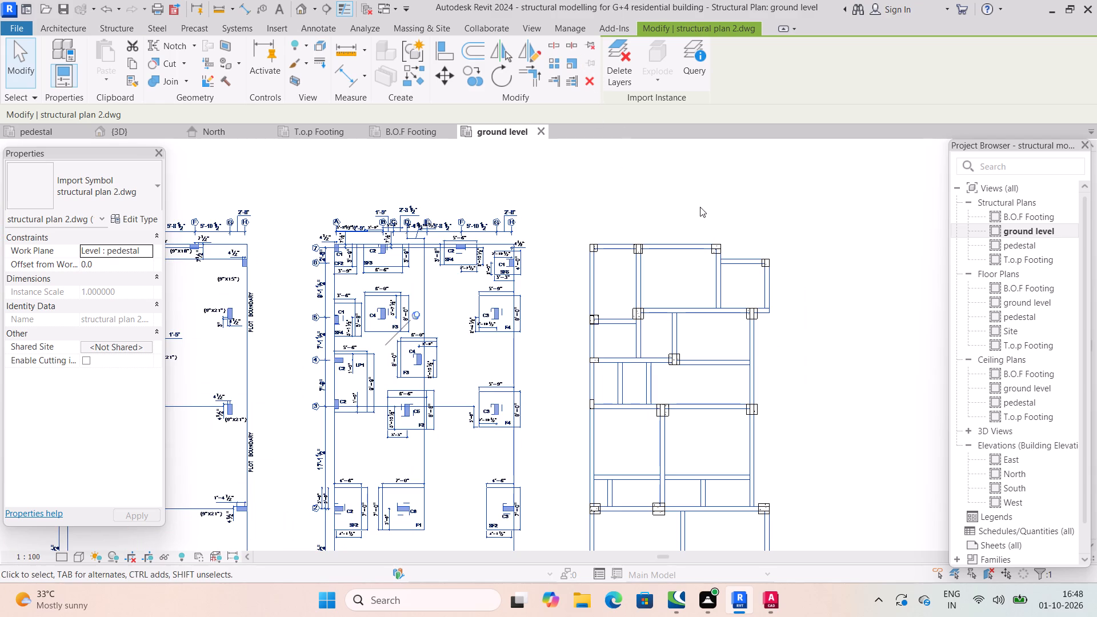
scroll(695, 227, "down", 4)
scroll(660, 247, "up", 4)
scroll(615, 240, "up", 3)
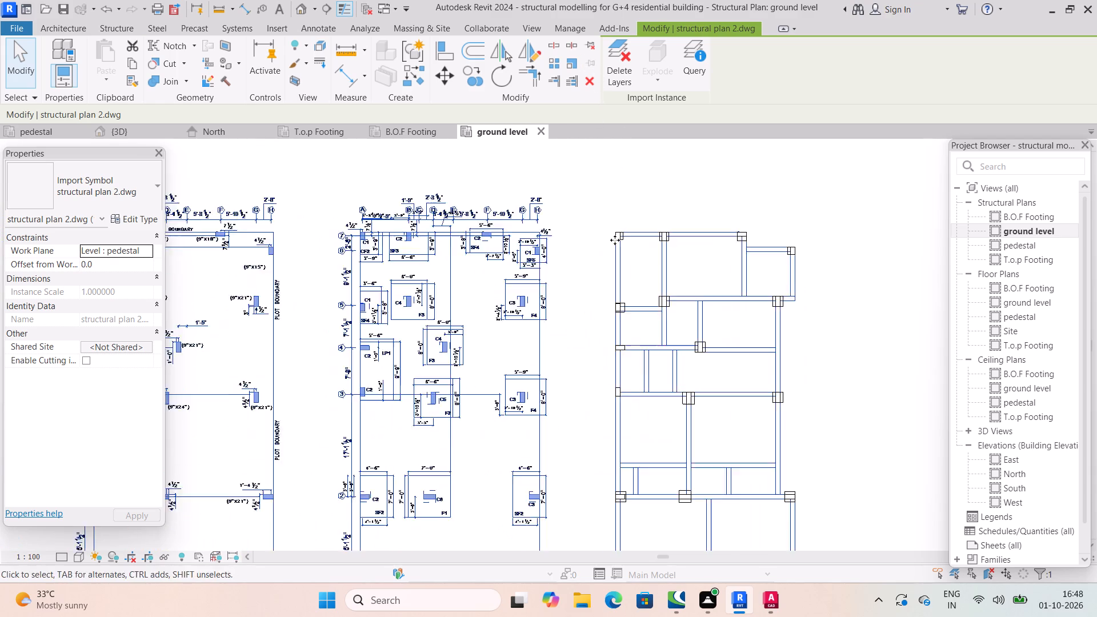
scroll(642, 242, "up", 1)
middle_click_drag(636, 241, 500, 242)
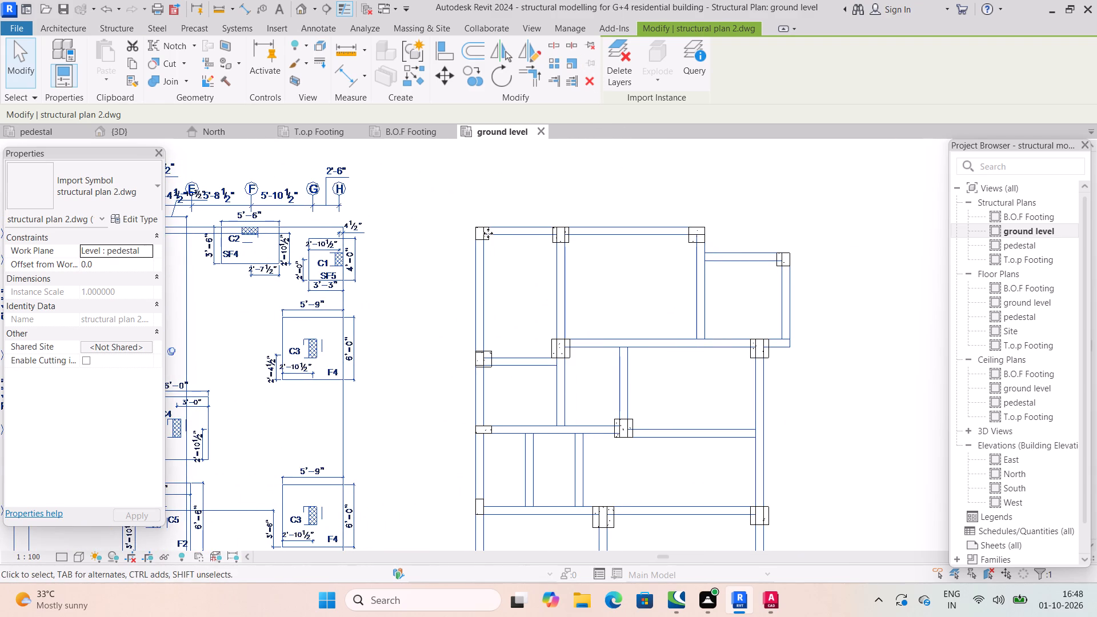
scroll(489, 243, "up", 1)
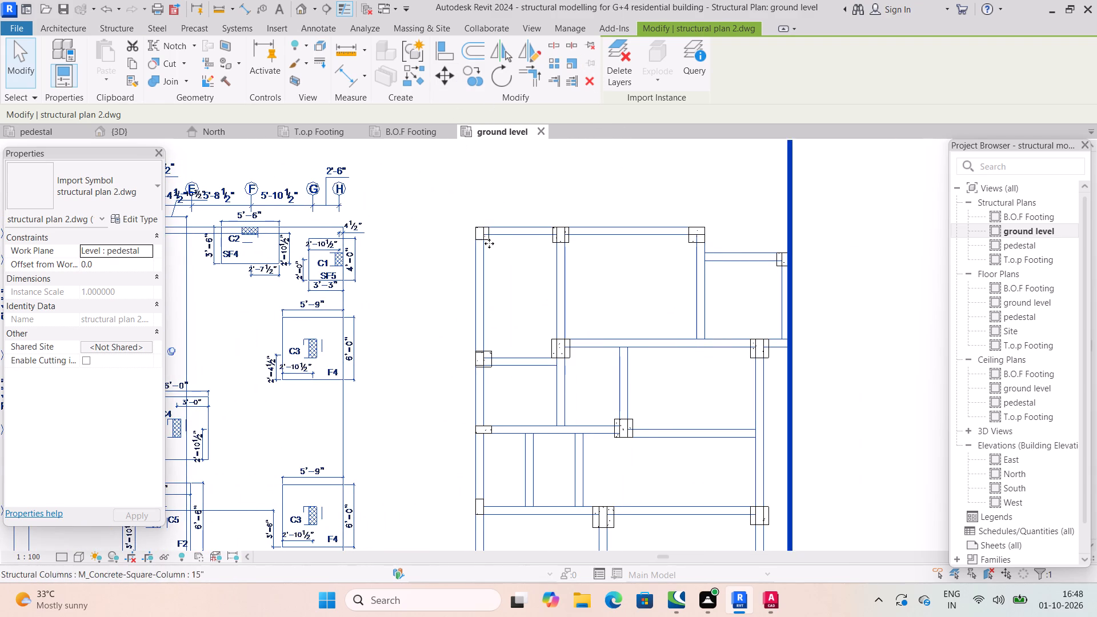
scroll(489, 243, "up", 2)
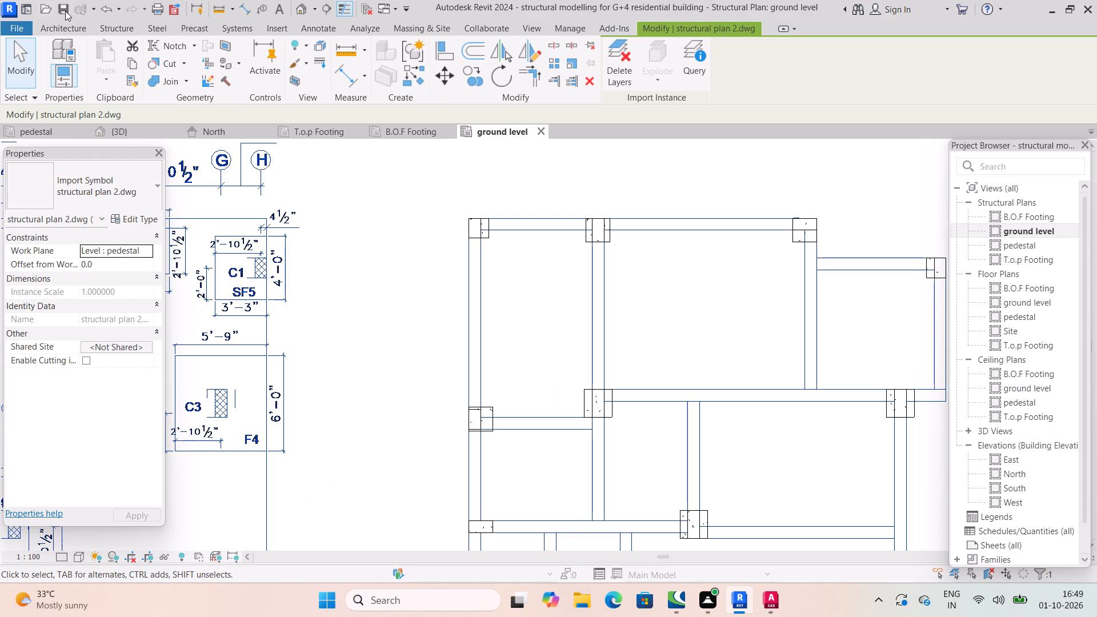
Start the structural Beam command in the ground level plan and check which beam types are available.
left_click(116, 30)
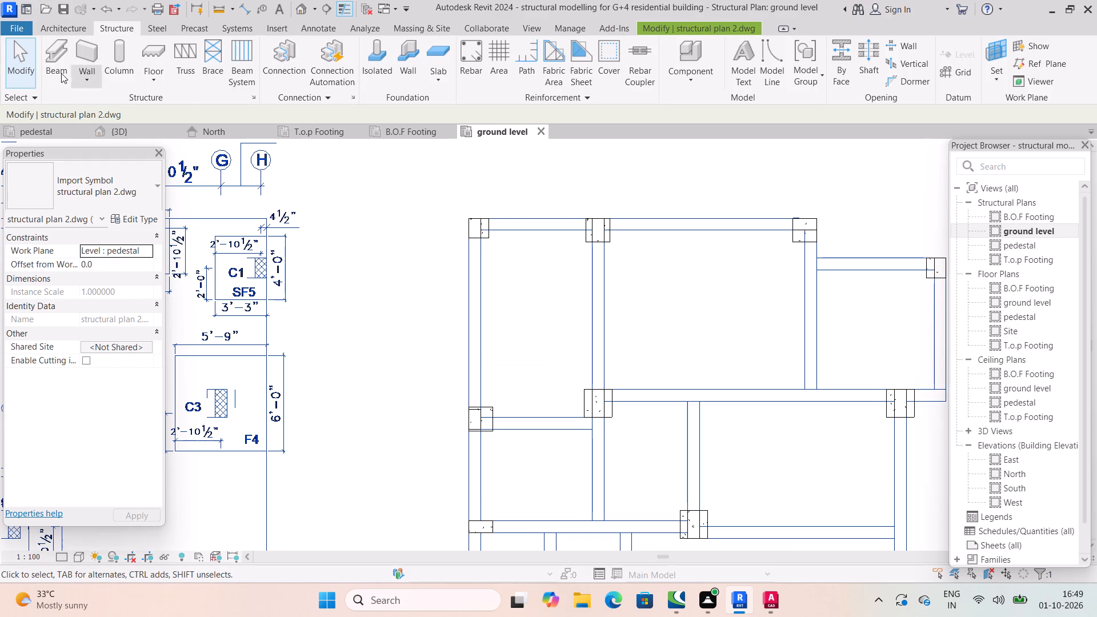
left_click(57, 73)
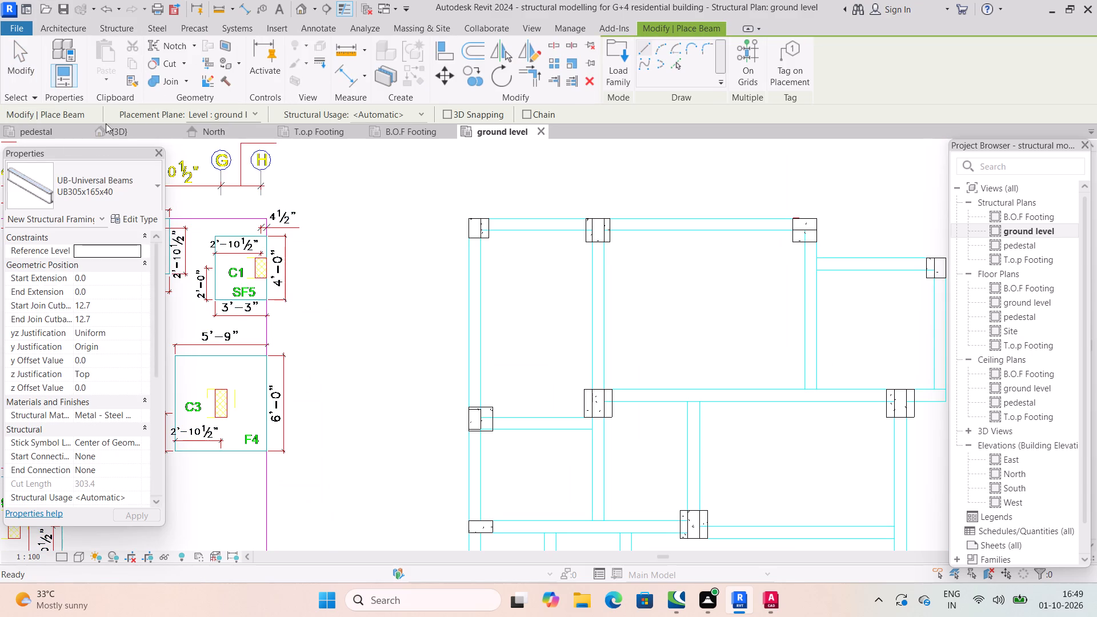
left_click(110, 25)
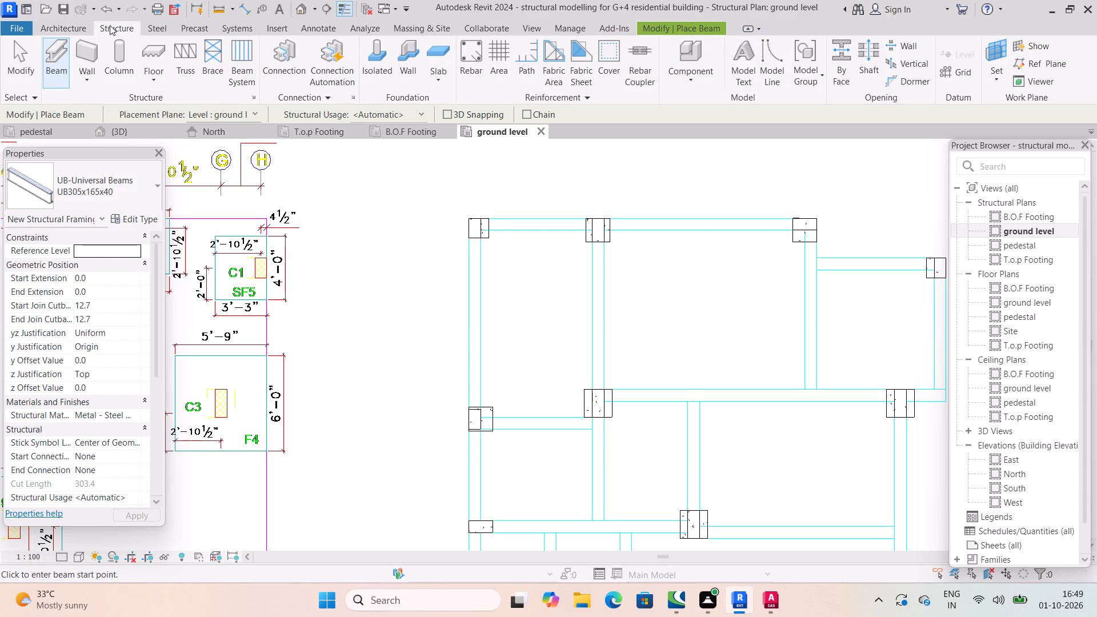
left_click(61, 60)
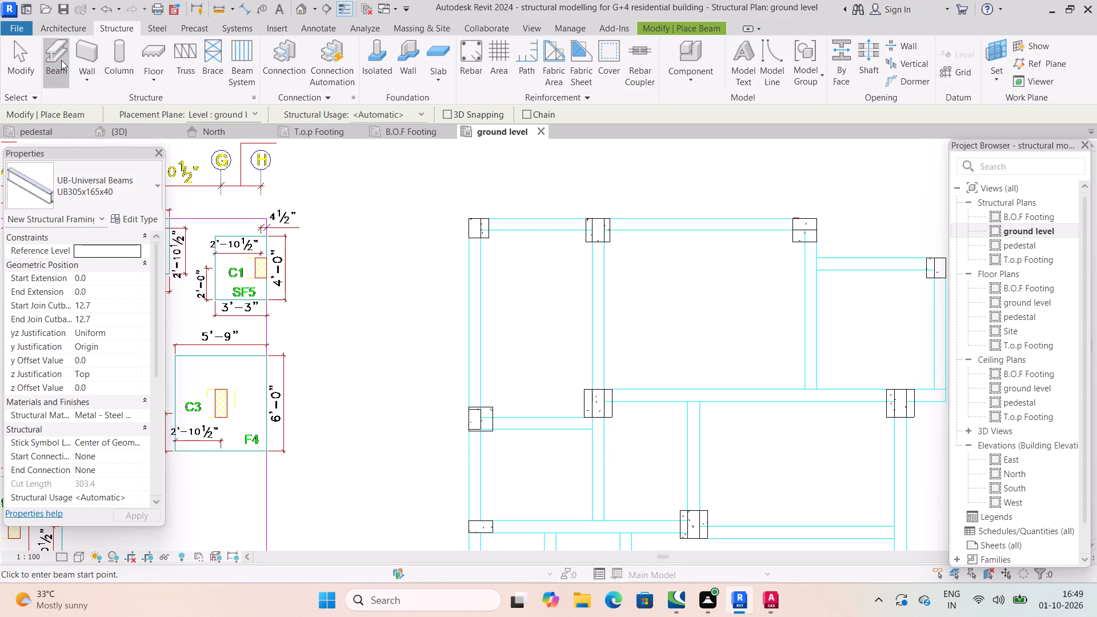
left_click(126, 190)
left_click(99, 201)
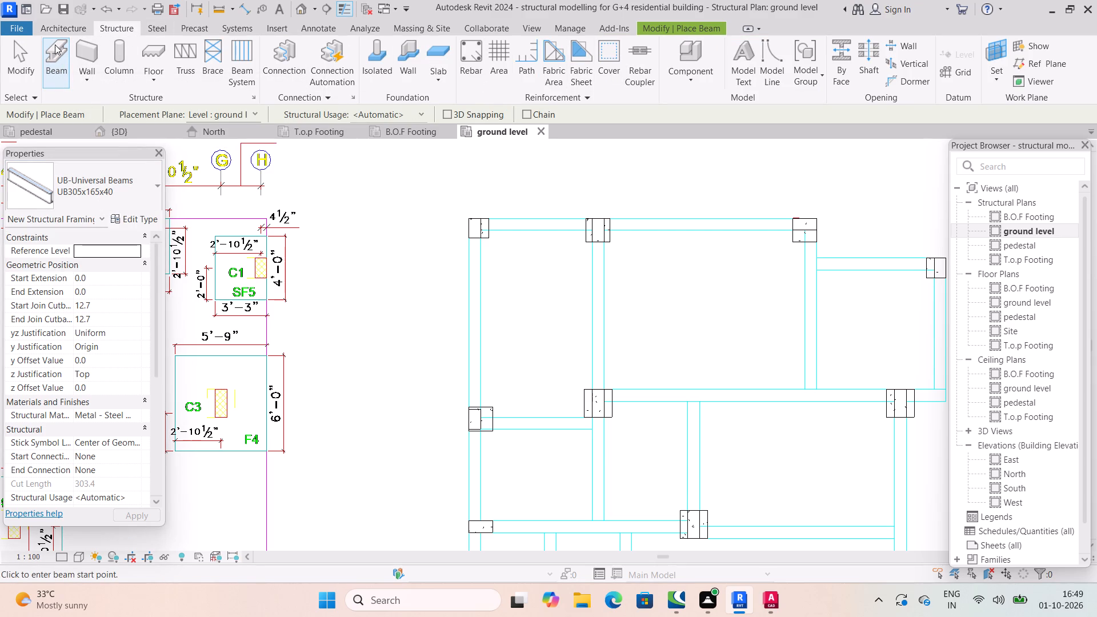
left_click(80, 30)
left_click(125, 29)
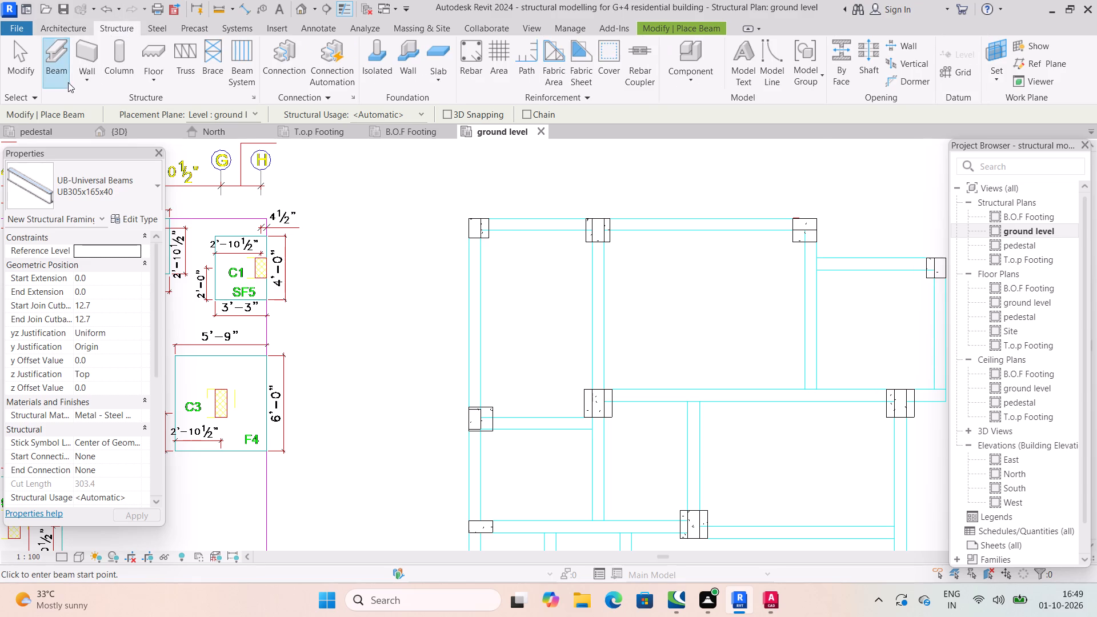
left_click(61, 67)
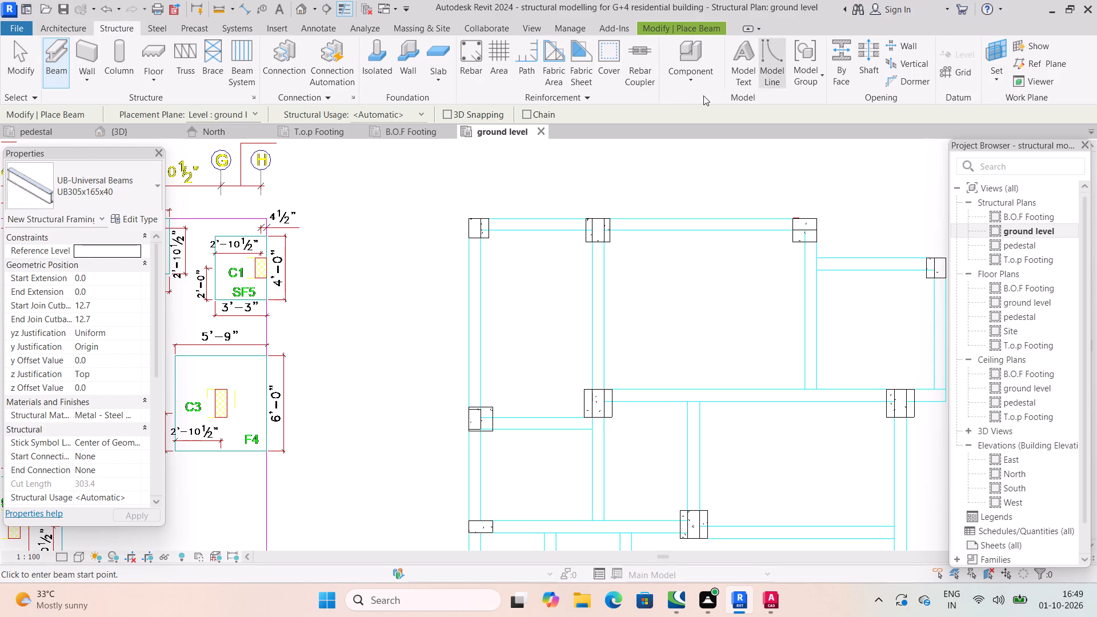
left_click(77, 193)
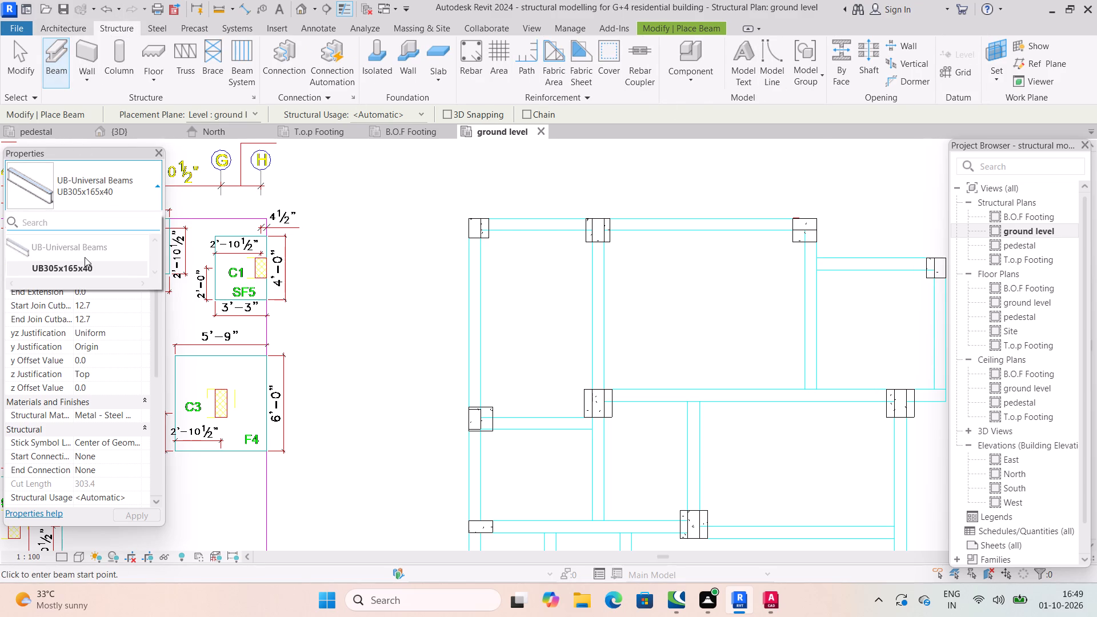
left_click(95, 250)
left_click(117, 189)
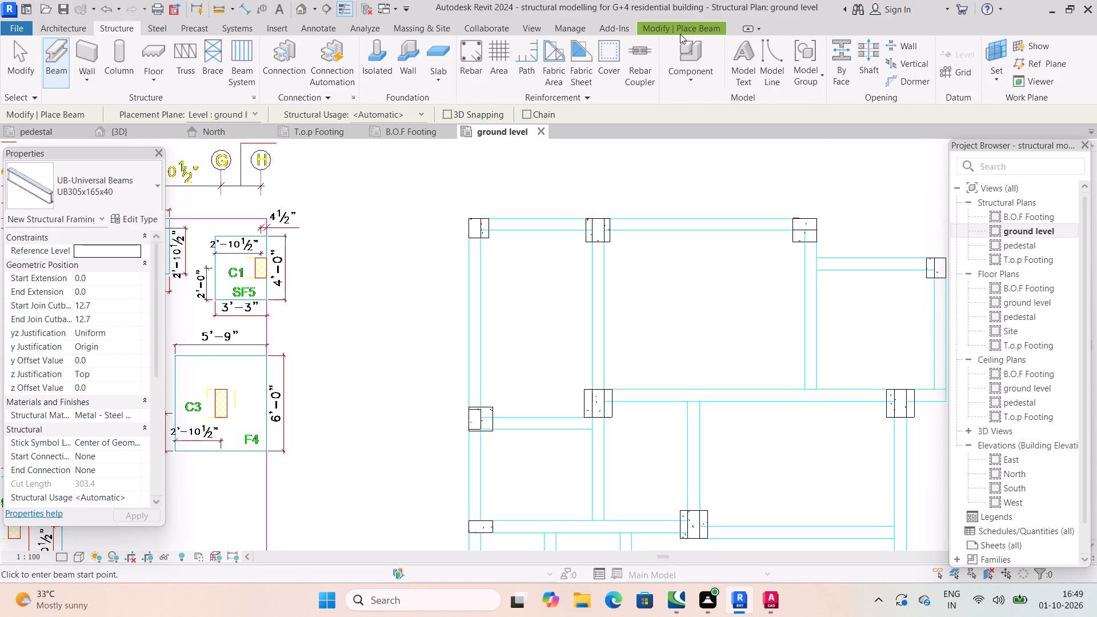
Load the M_Concrete-Rectangular Beam family from the Structural Framing Concrete library folder and review its available sizes.
left_click(684, 27)
left_click(621, 53)
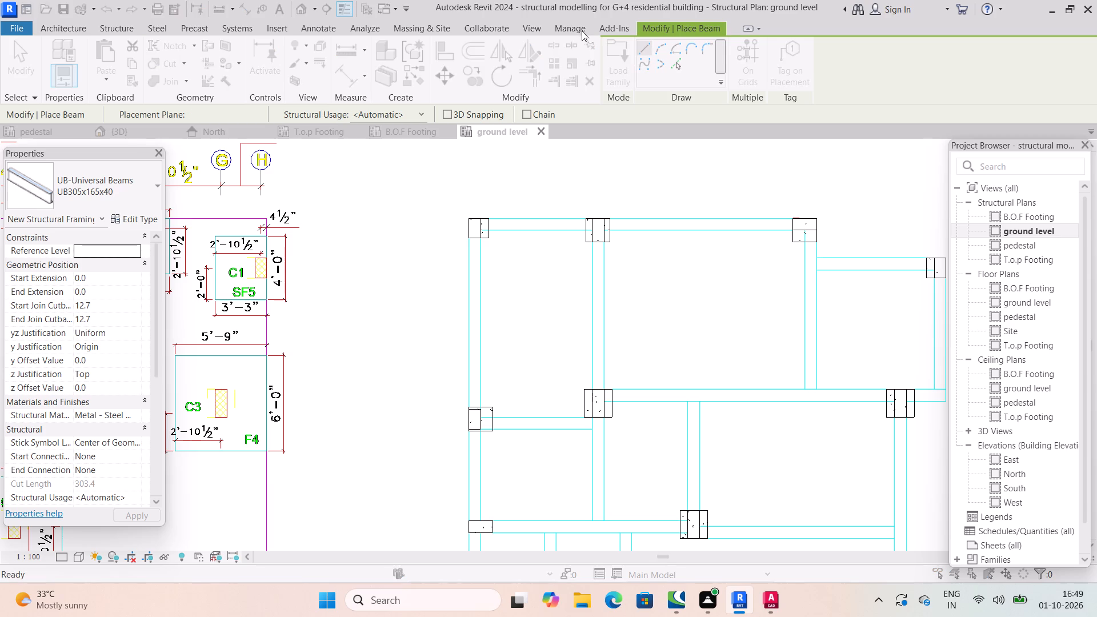
left_click(664, 217)
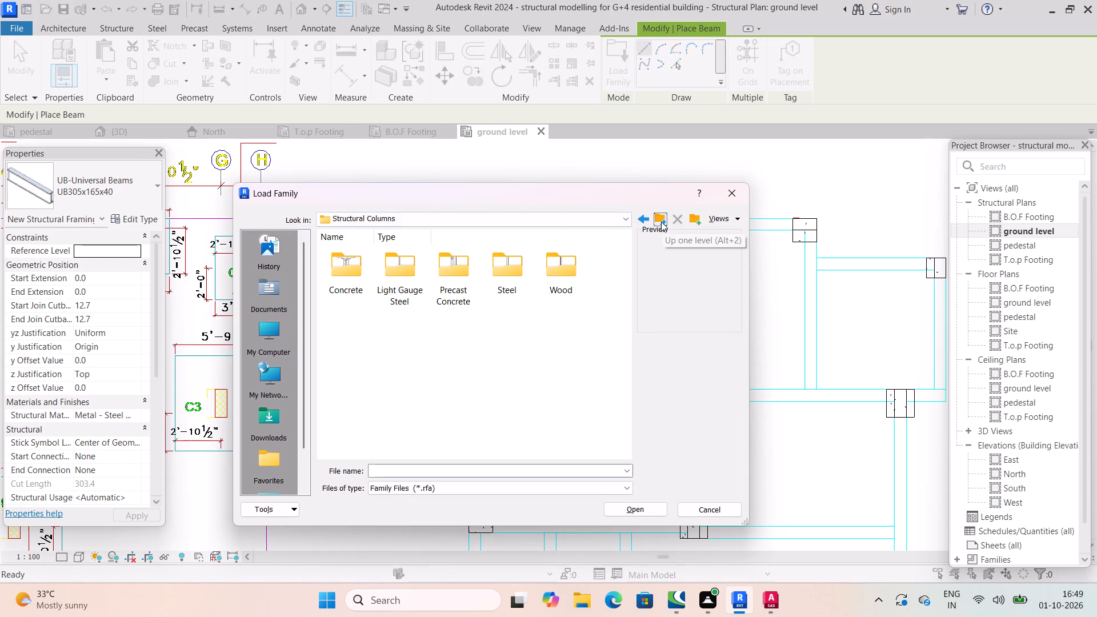
left_click(661, 222)
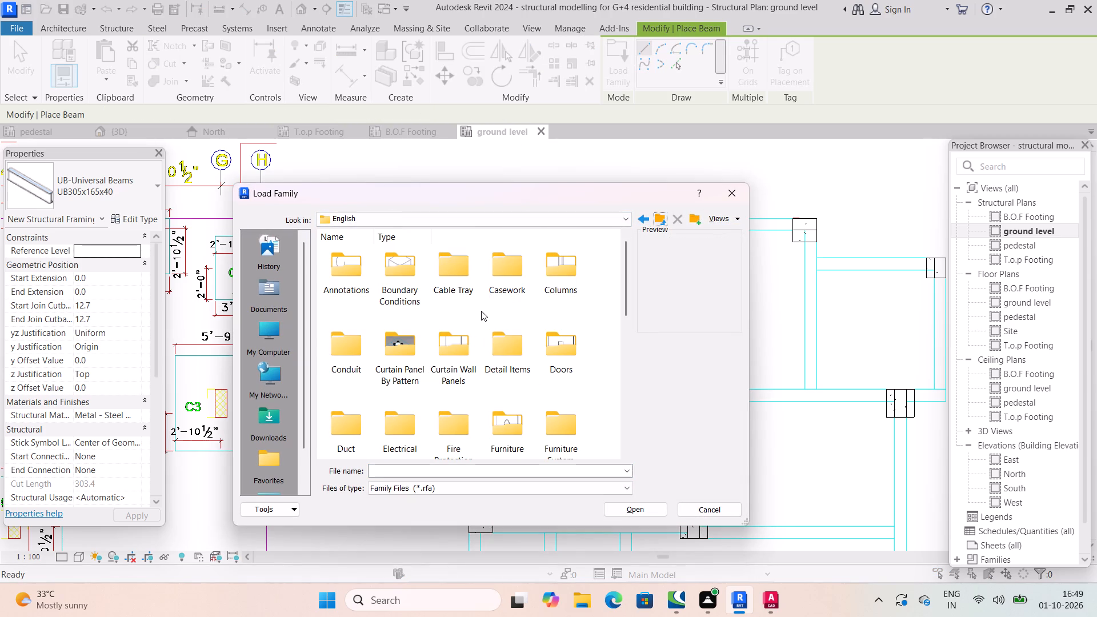
scroll(481, 311, "up", 1)
scroll(481, 311, "down", 9)
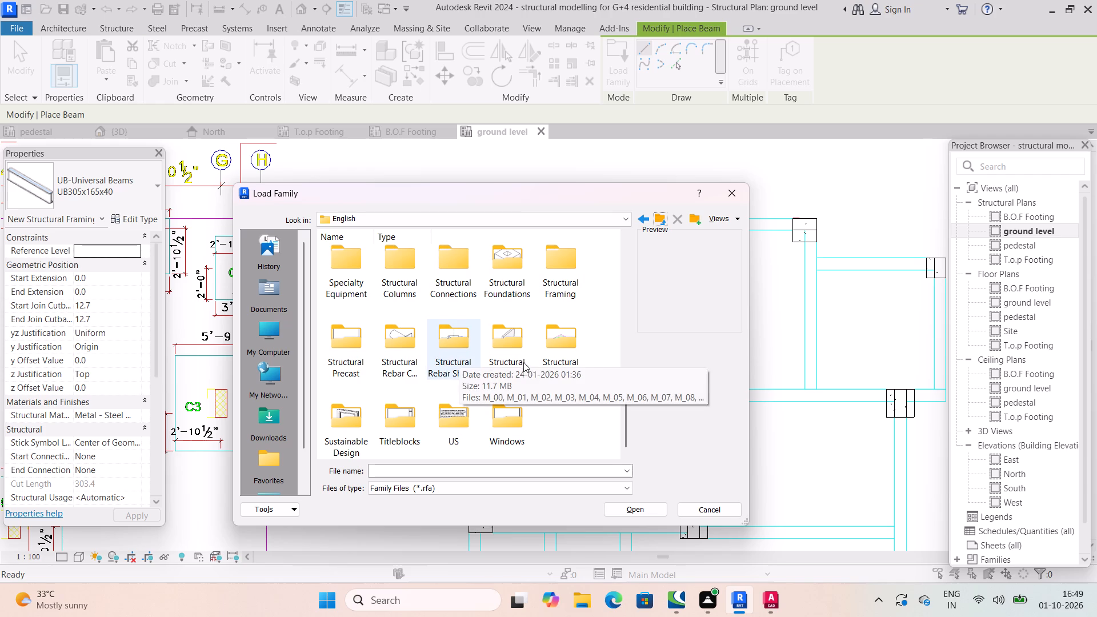
double_click(565, 266)
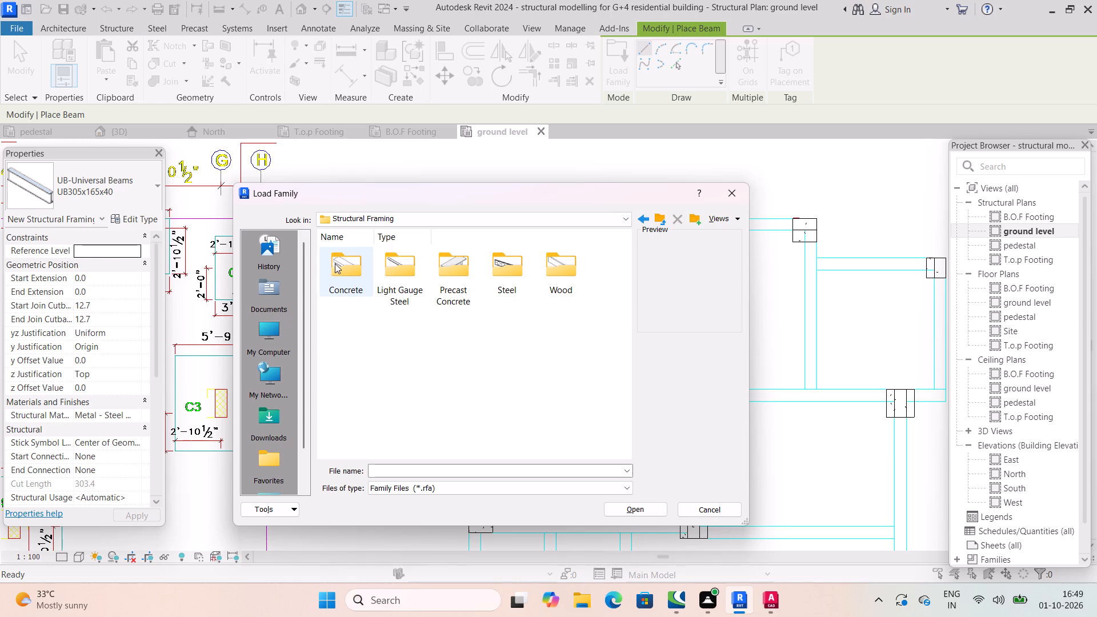
double_click(354, 268)
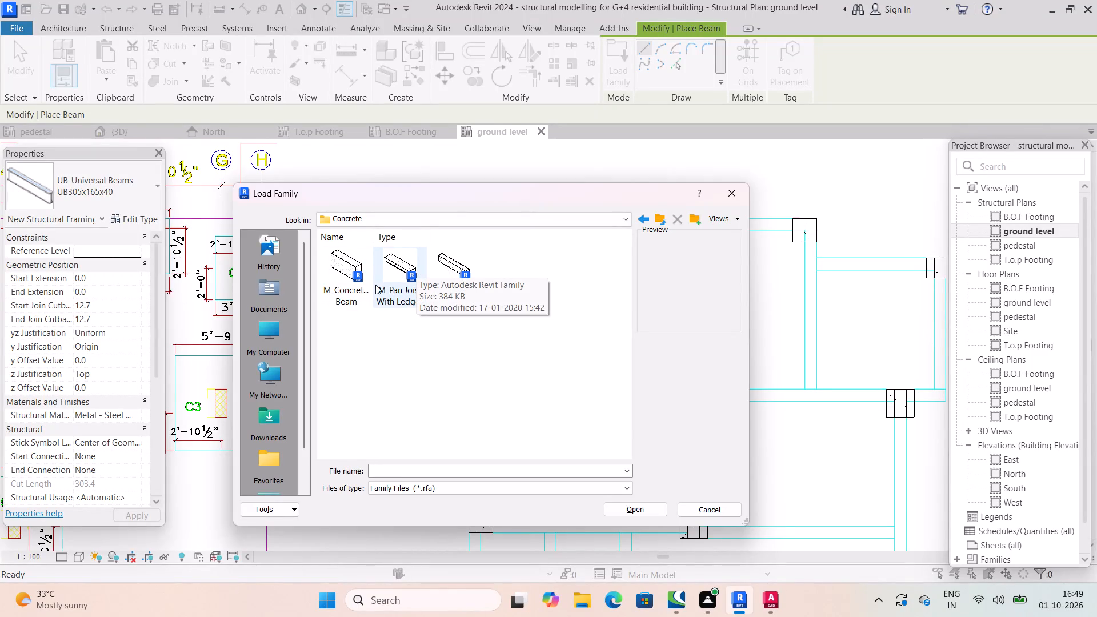
double_click(351, 272)
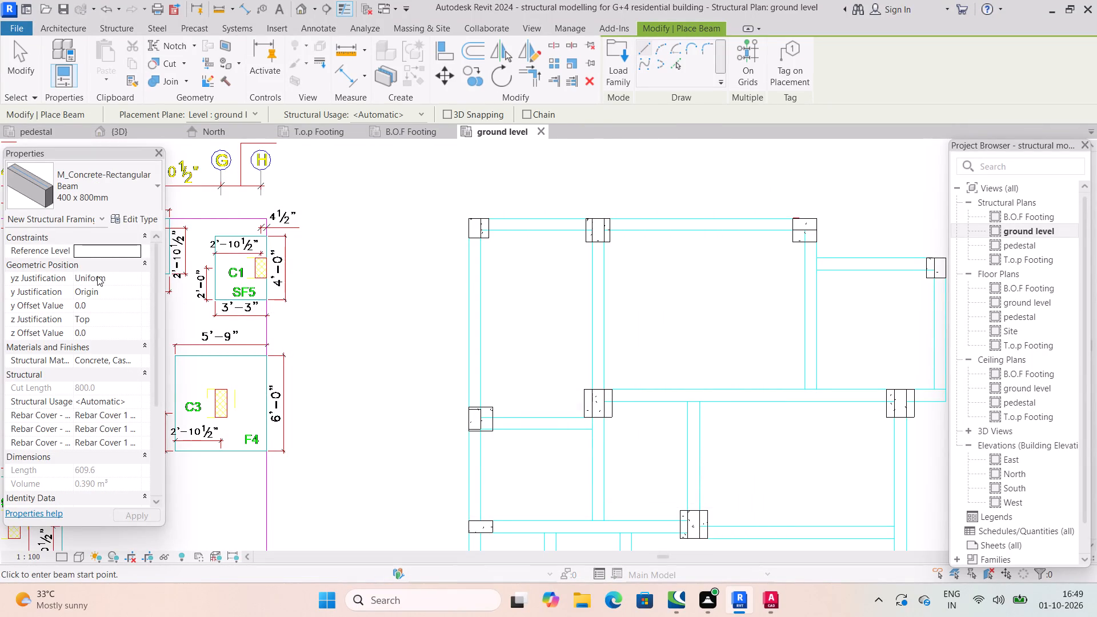
left_click(126, 179)
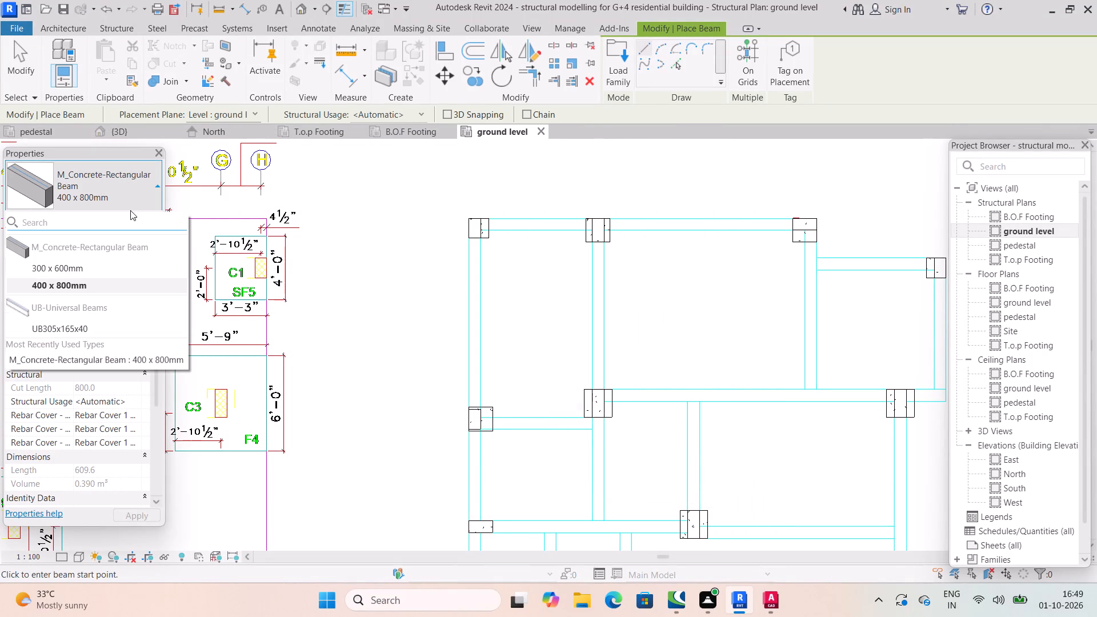
left_click(110, 200)
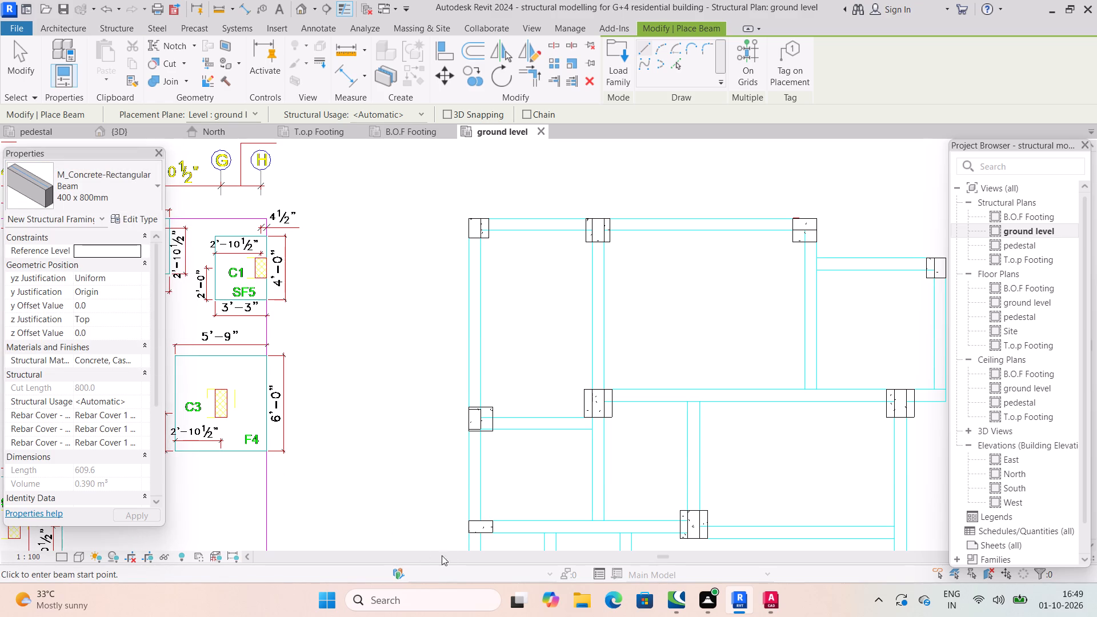
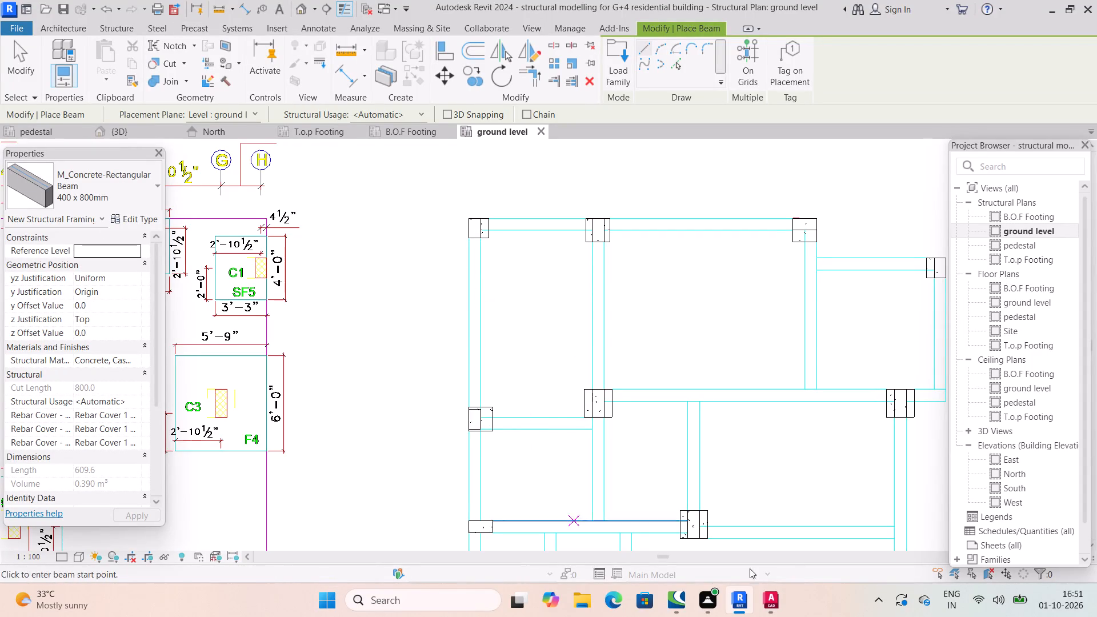
Switch to AutoCAD to check the beam sizes on the typical floor plan, and return to the Revit ground level plan.
left_click(746, 490)
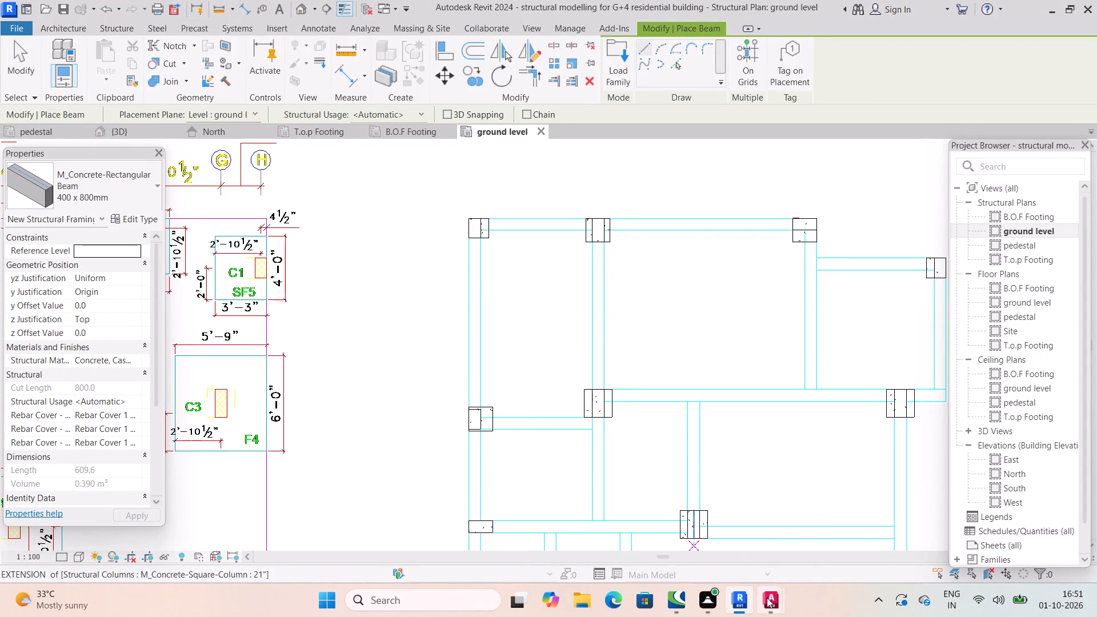
left_click(734, 539)
scroll(558, 308, "up", 3)
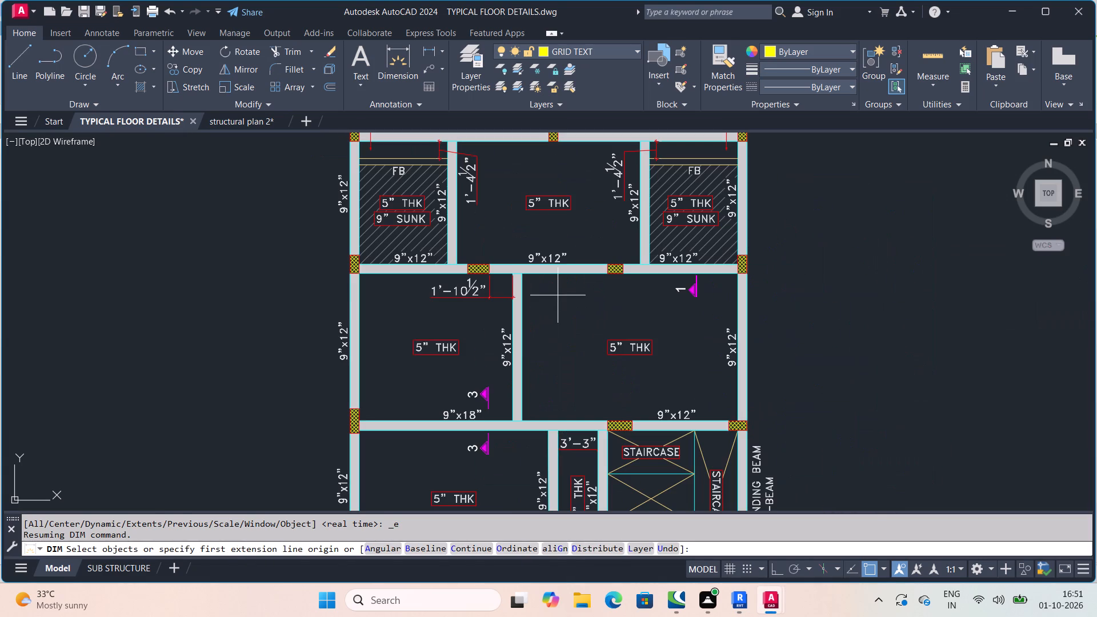
scroll(747, 407, "down", 3)
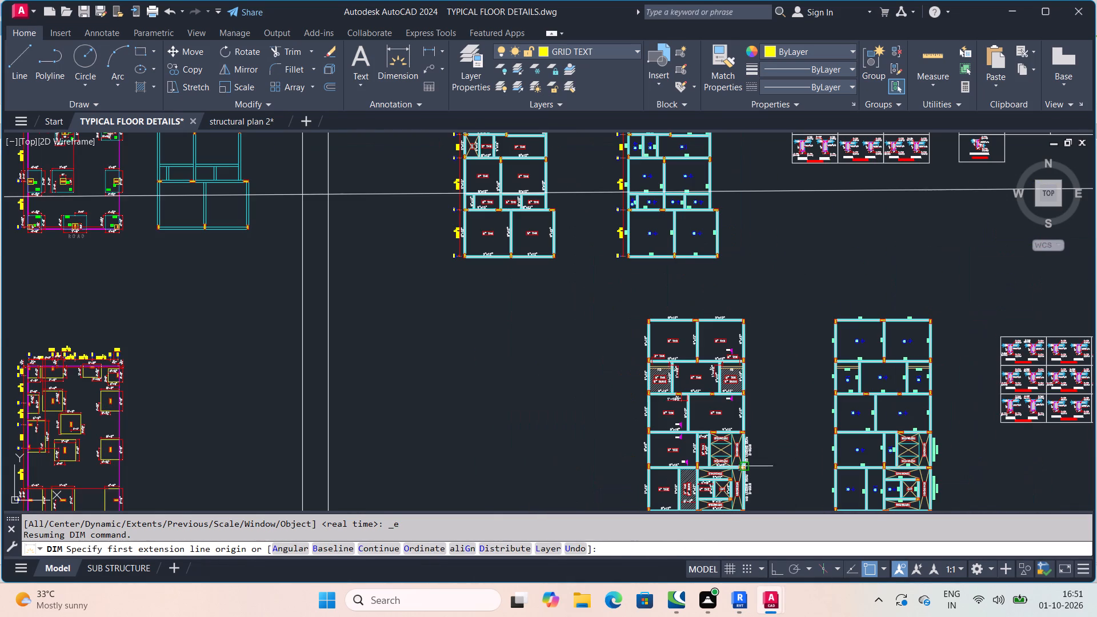
left_click(710, 519)
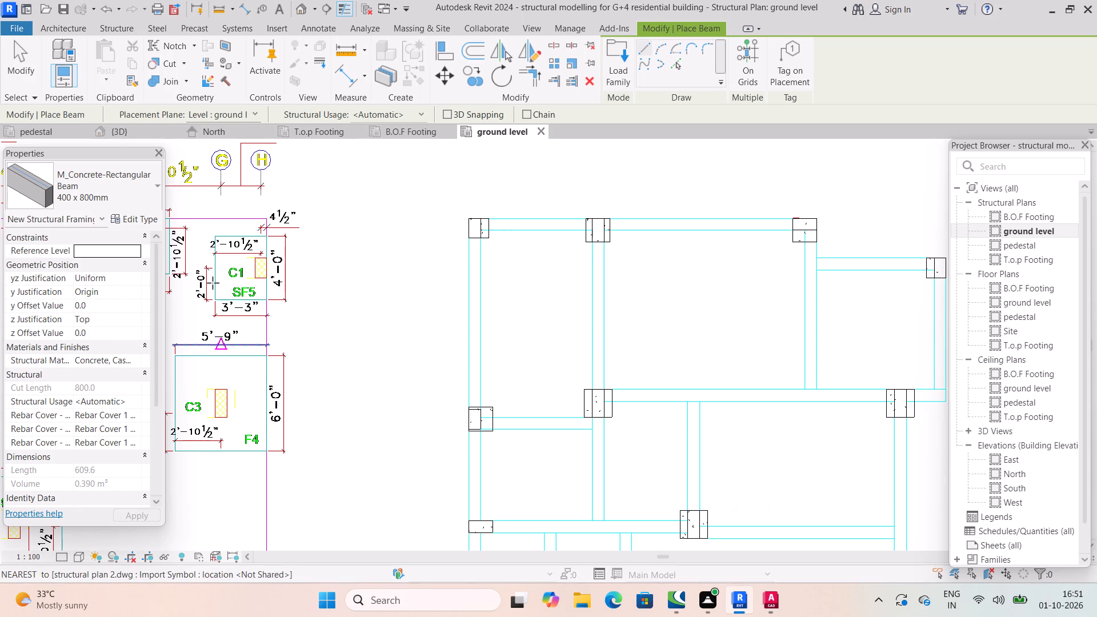
Set the 400 x 800mm rectangular beam type's width b to 9" and depth h to 12".
left_click(136, 218)
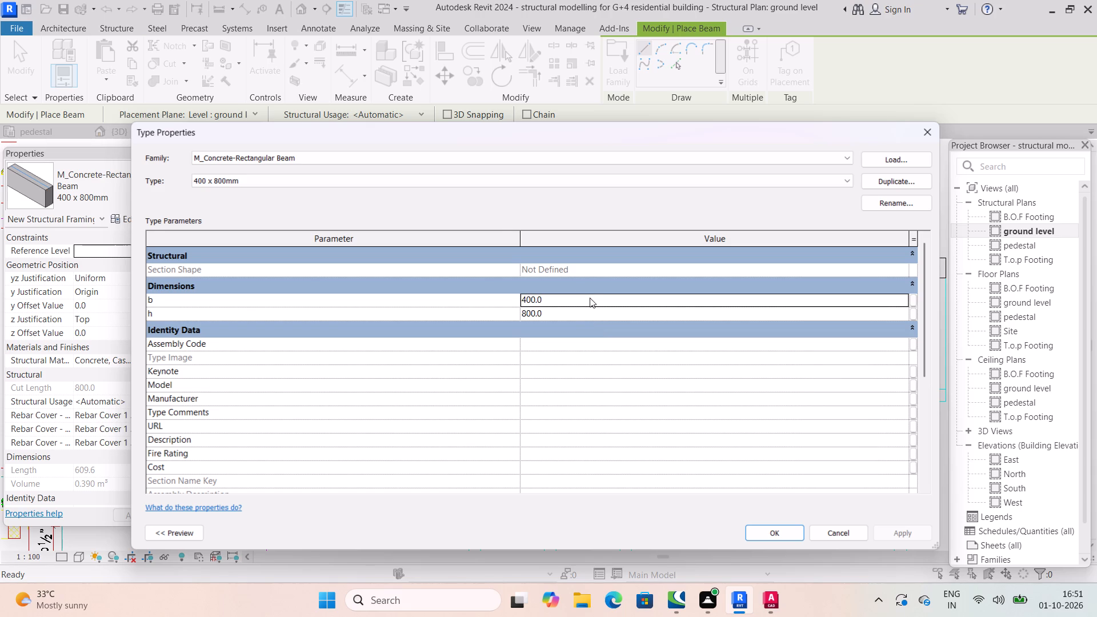
left_click(590, 298)
type("9\"")
key("Return")
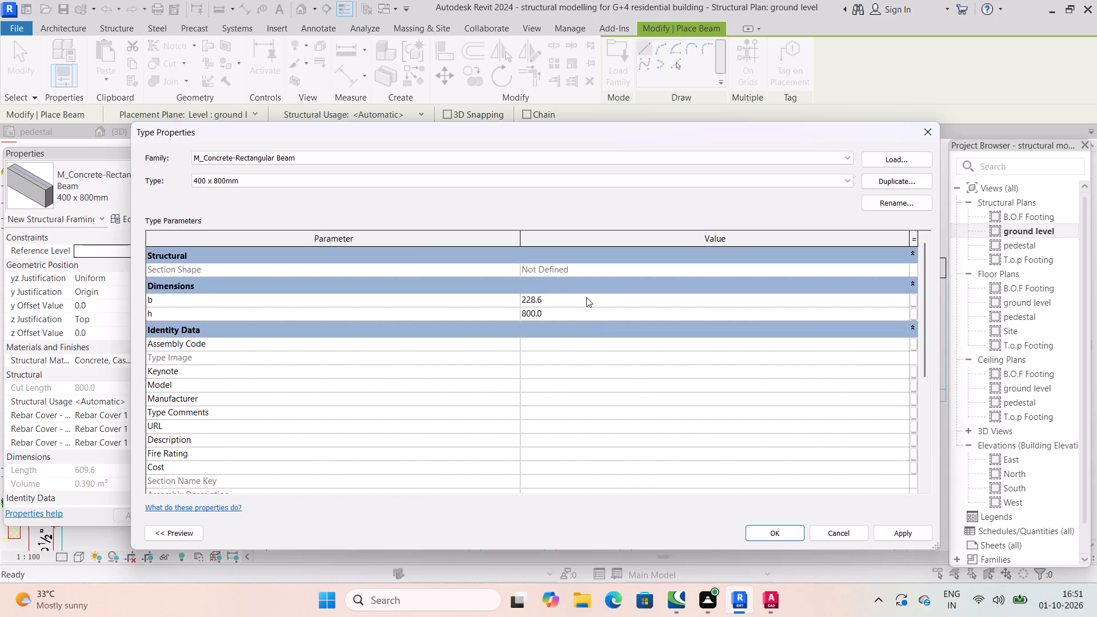
left_click(583, 320)
type("02")
key("BackSpace")
key("BackSpace")
type("12\"")
key("Return")
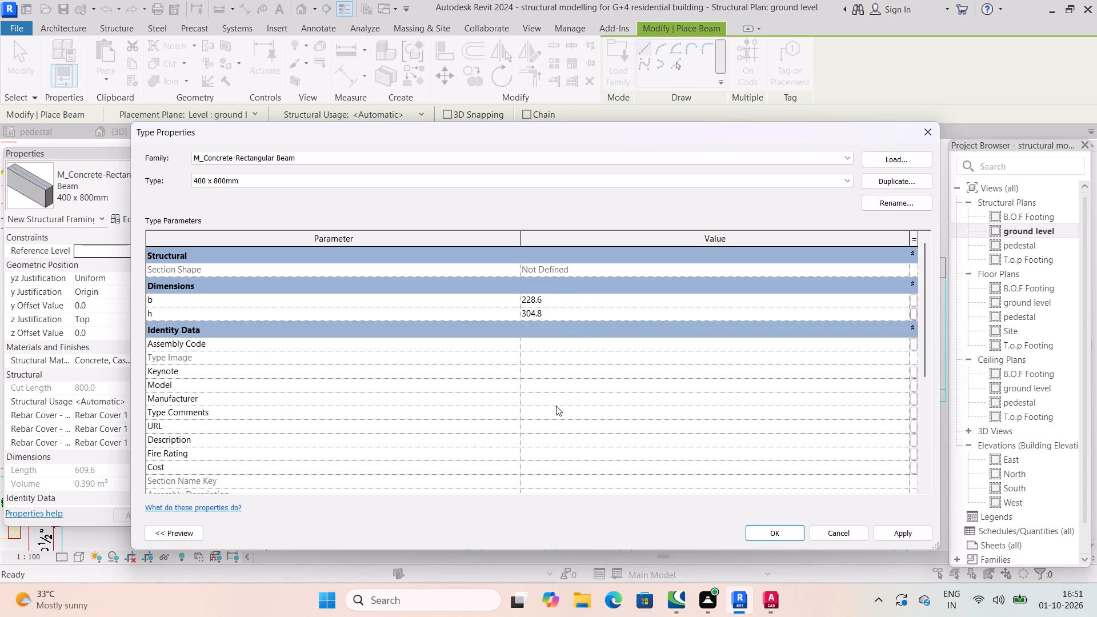
left_click(914, 536)
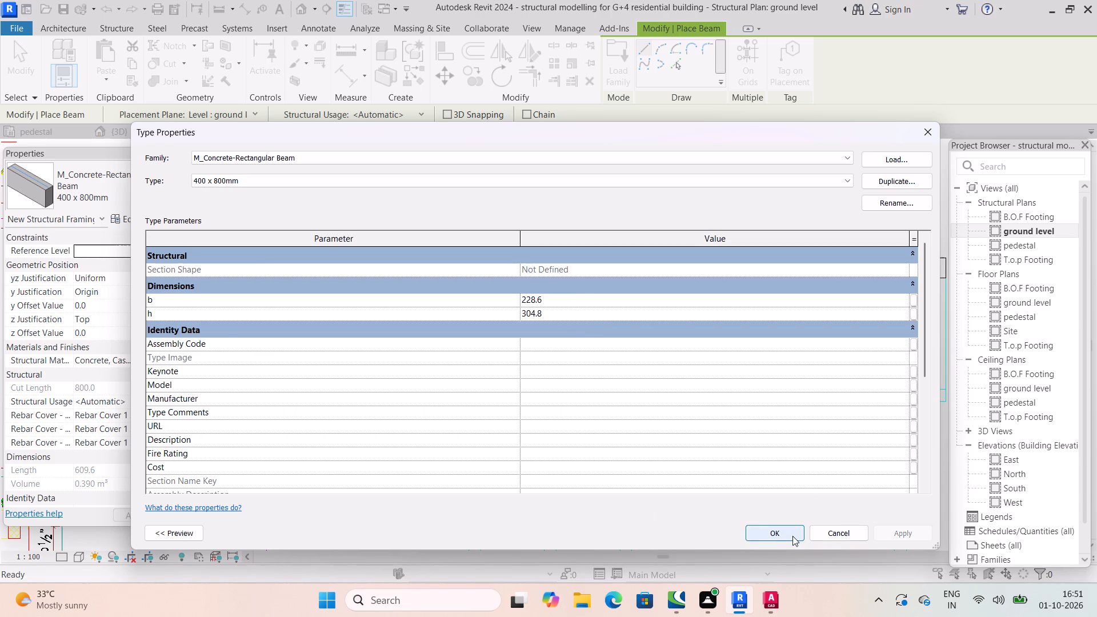
left_click(792, 536)
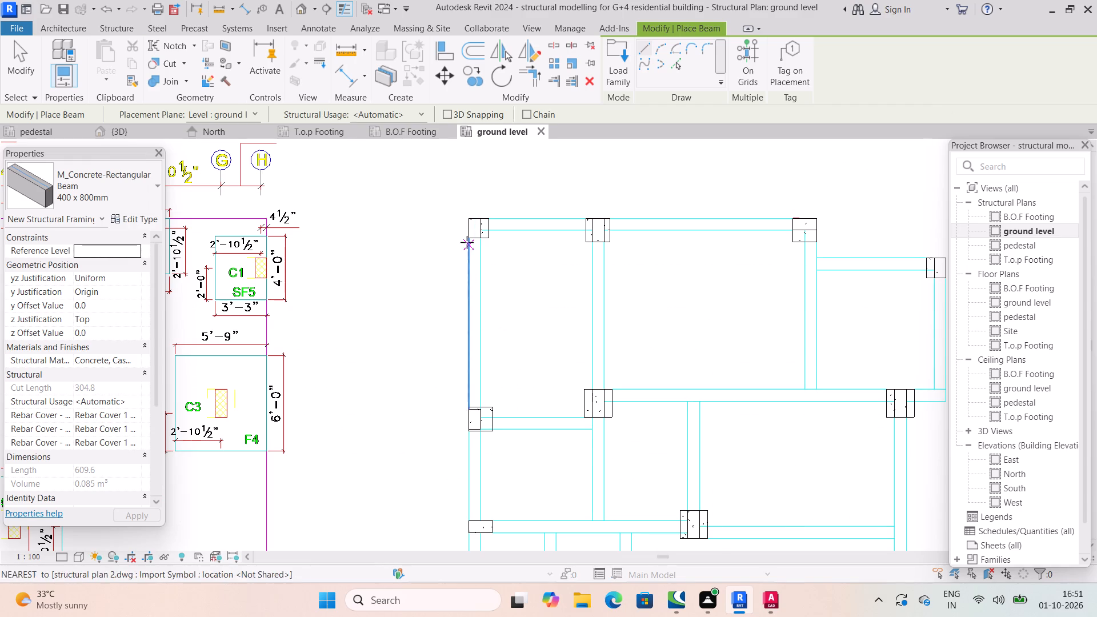
Duplicate the 400 x 800mm concrete rectangular beam type and name the copy 9" x 12".
scroll(475, 231, "up", 3)
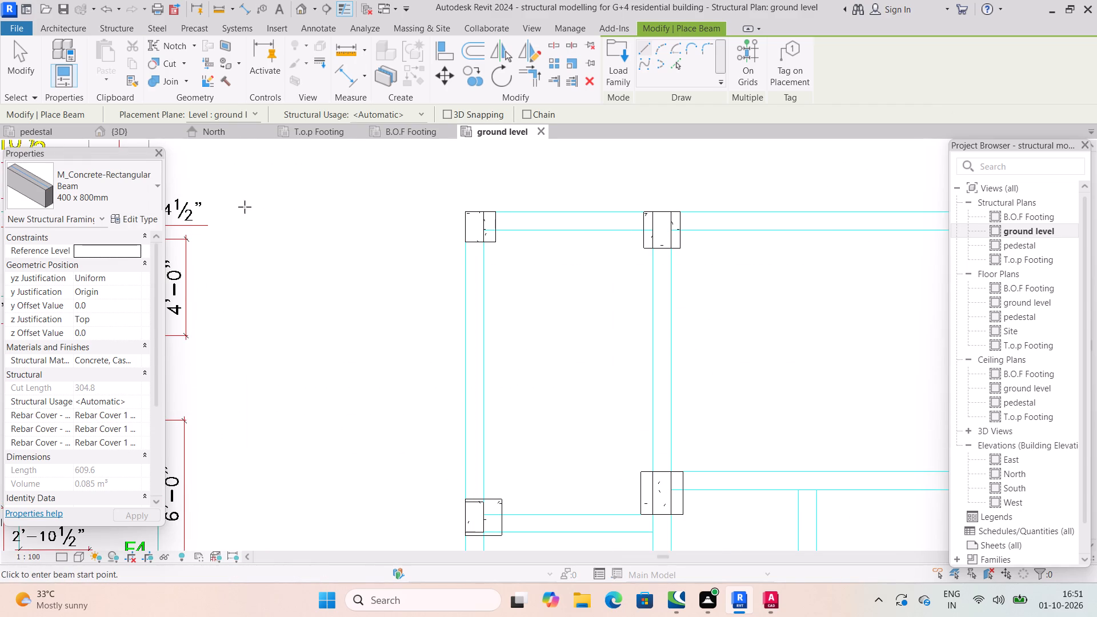
left_click(114, 199)
scroll(85, 279, "up", 4)
left_click(85, 286)
left_click(143, 222)
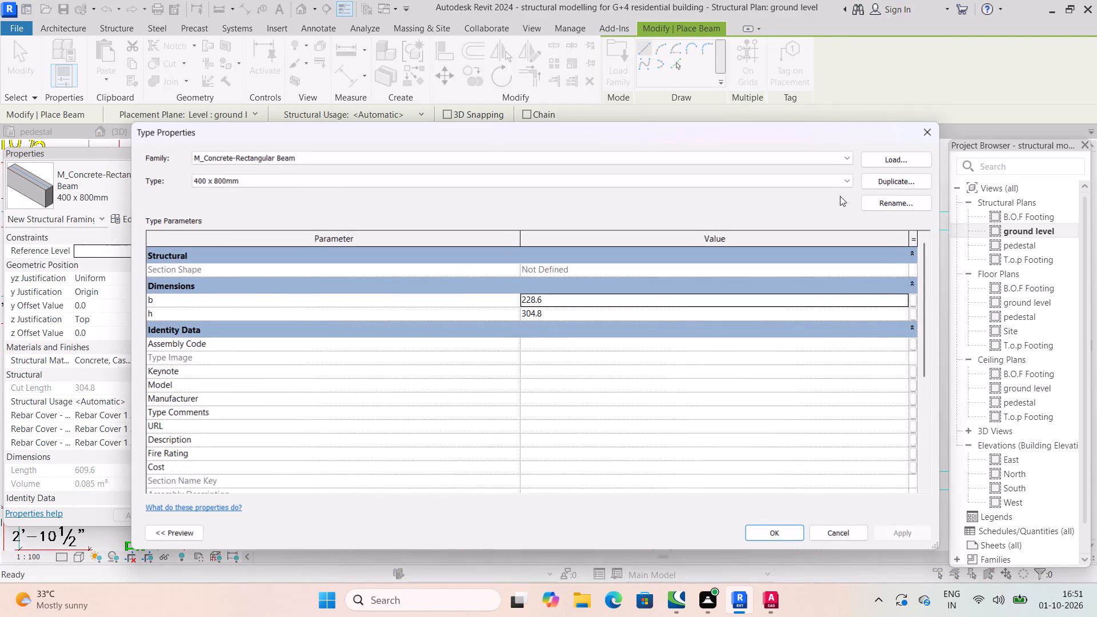
left_click(899, 183)
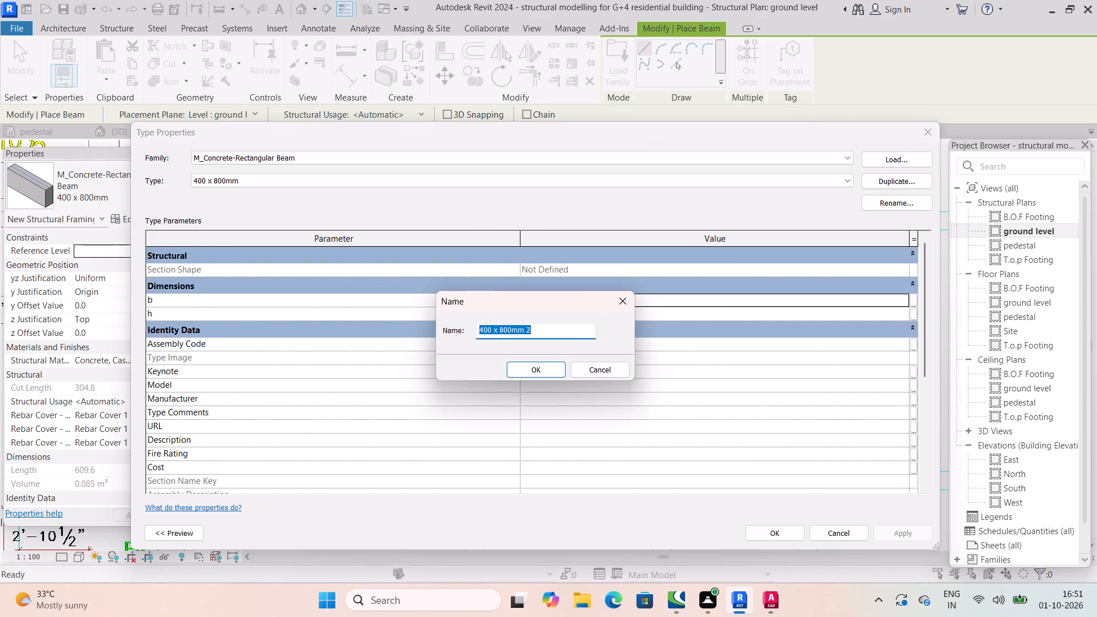
key("9")
key("apostrophe")
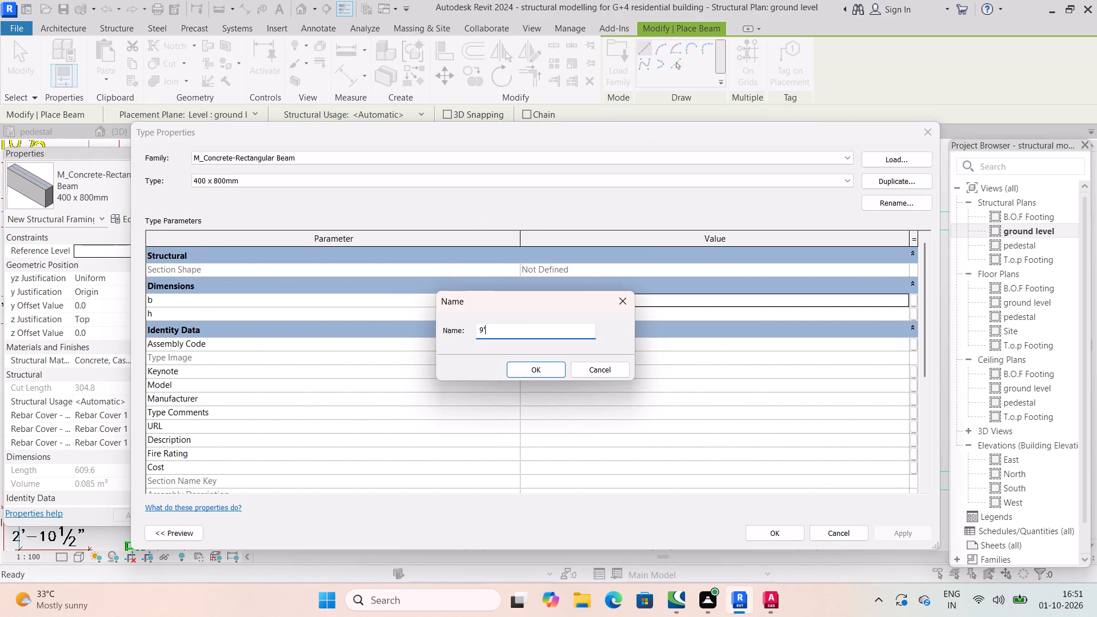
key("BackSpace")
type("\" x")
key("space")
type("12\"")
key("Return")
Enter b as 9" and h as 12" for the 9" x 12" beam type and apply the type properties.
left_click(592, 301)
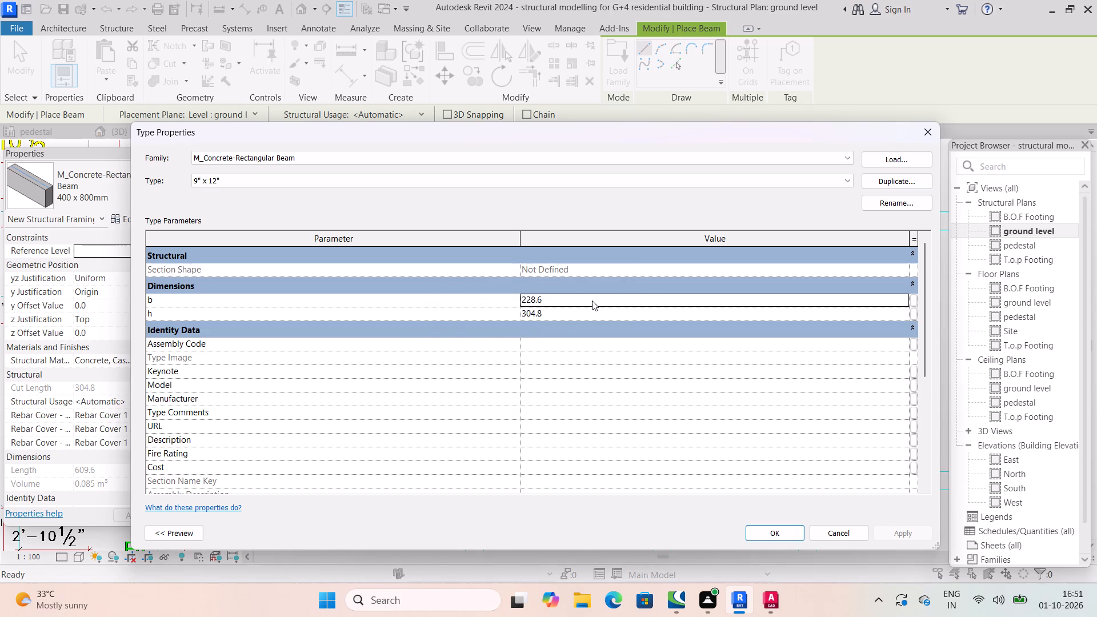
type("9\"")
key("Return")
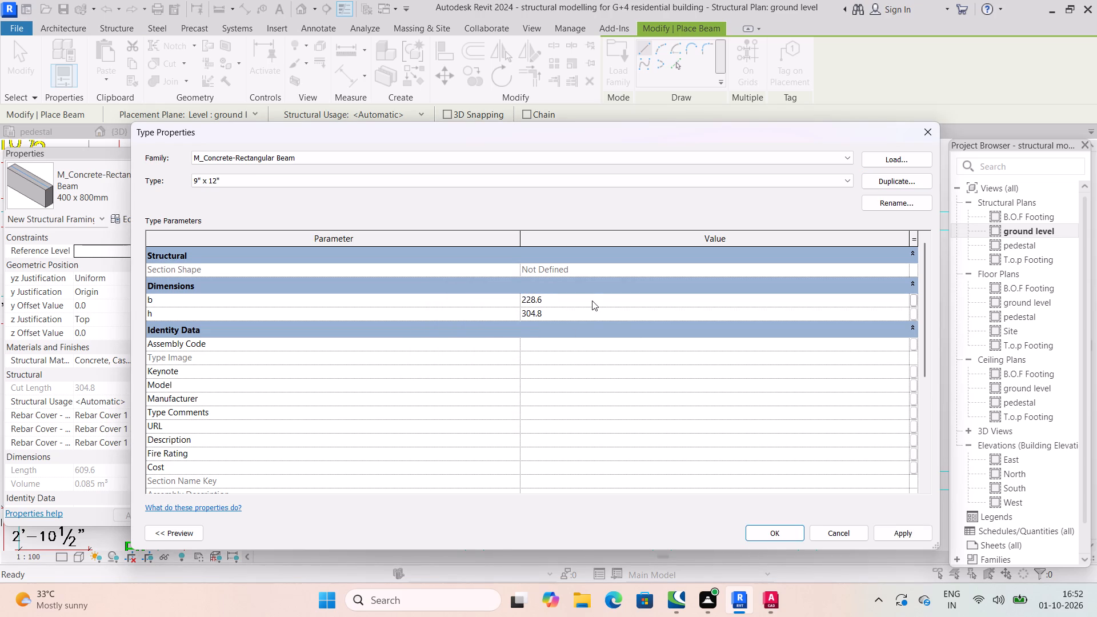
left_click(588, 316)
type("12")
key("shift+quotedbl")
key("Return")
left_click(919, 536)
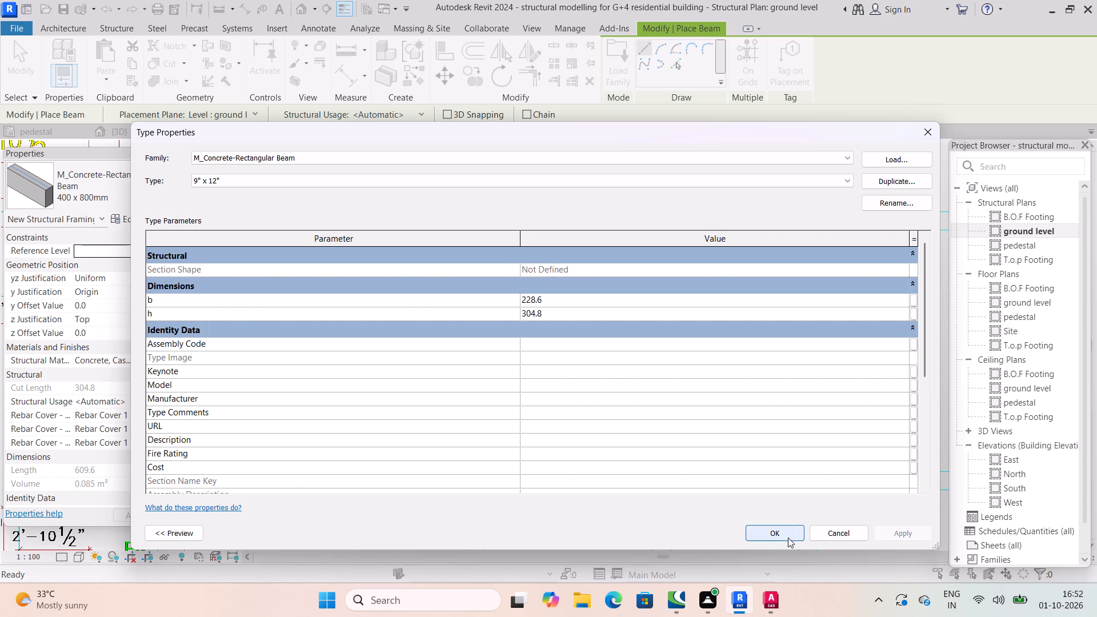
left_click(788, 538)
Place a 9" x 12" beam about 3277 mm long along the plan's west edge, from the northwest corner column to the column below.
scroll(489, 248, "up", 6)
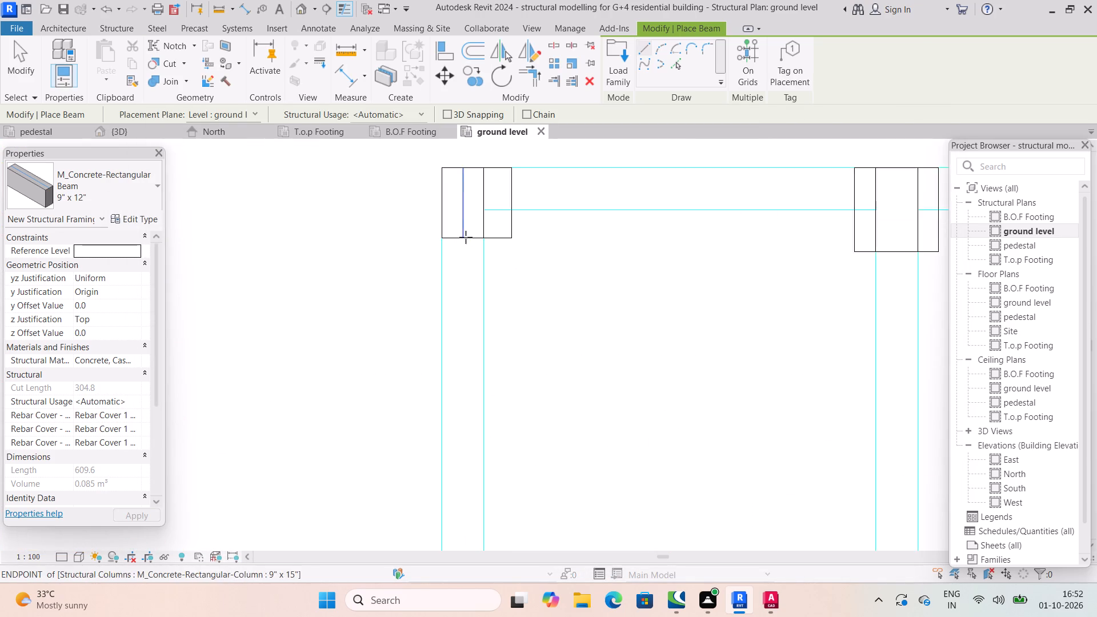
scroll(466, 237, "up", 1)
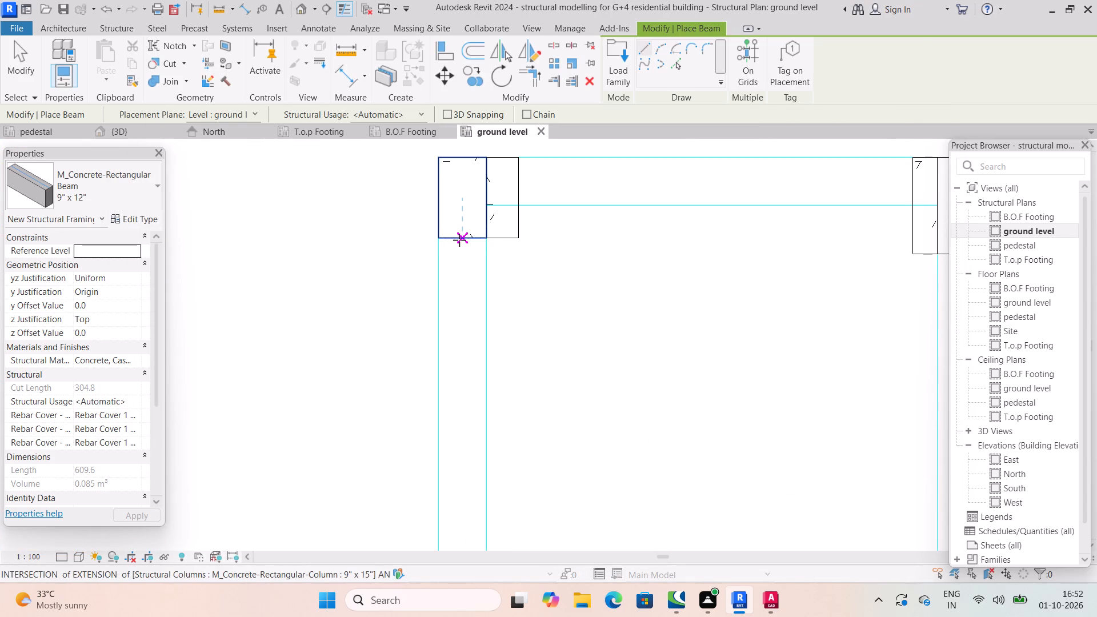
left_click(458, 240)
middle_click_drag(464, 382, 453, 192)
scroll(458, 412, "down", 1)
middle_click_drag(458, 412, 437, 266)
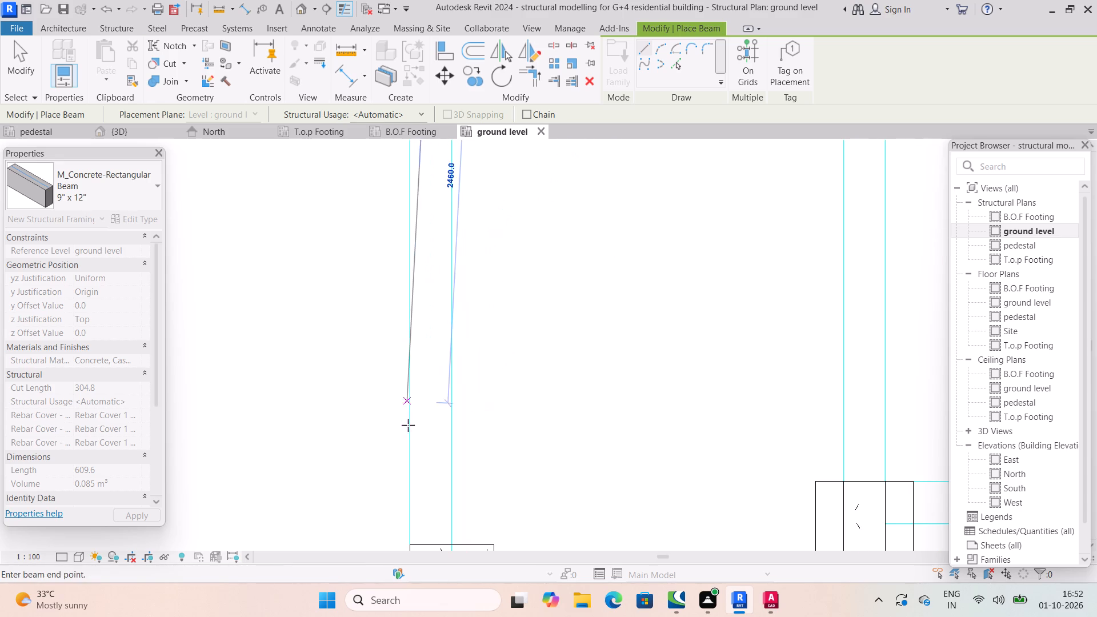
left_click(431, 544)
Place a 9" x 12" beam along the plan's north edge from the northwest corner column to the second column.
scroll(481, 466, "down", 5)
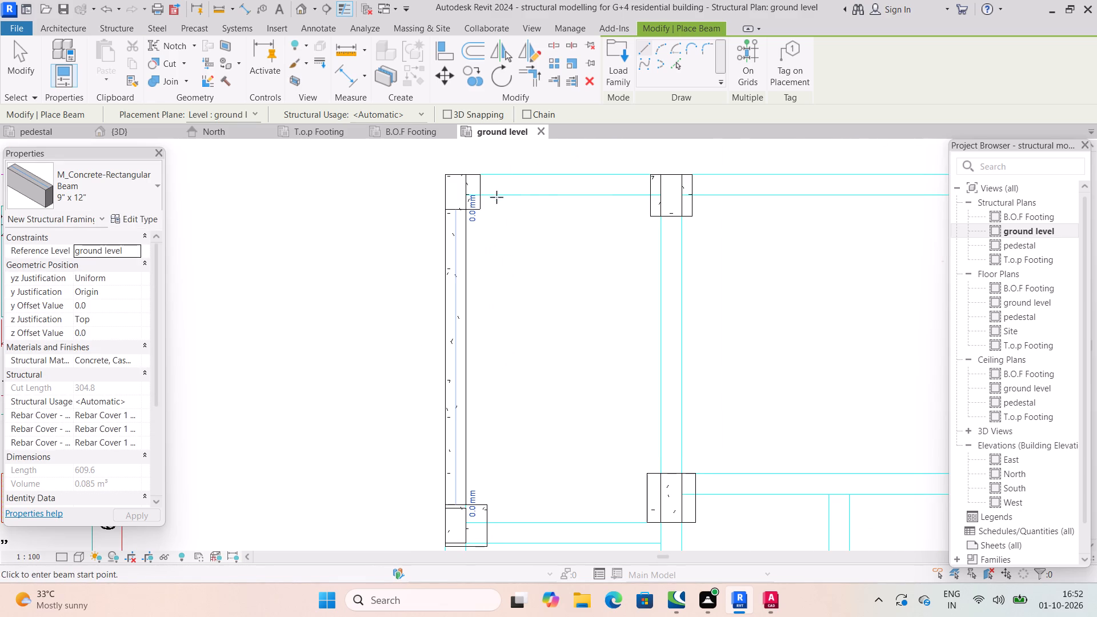
scroll(473, 191, "up", 8)
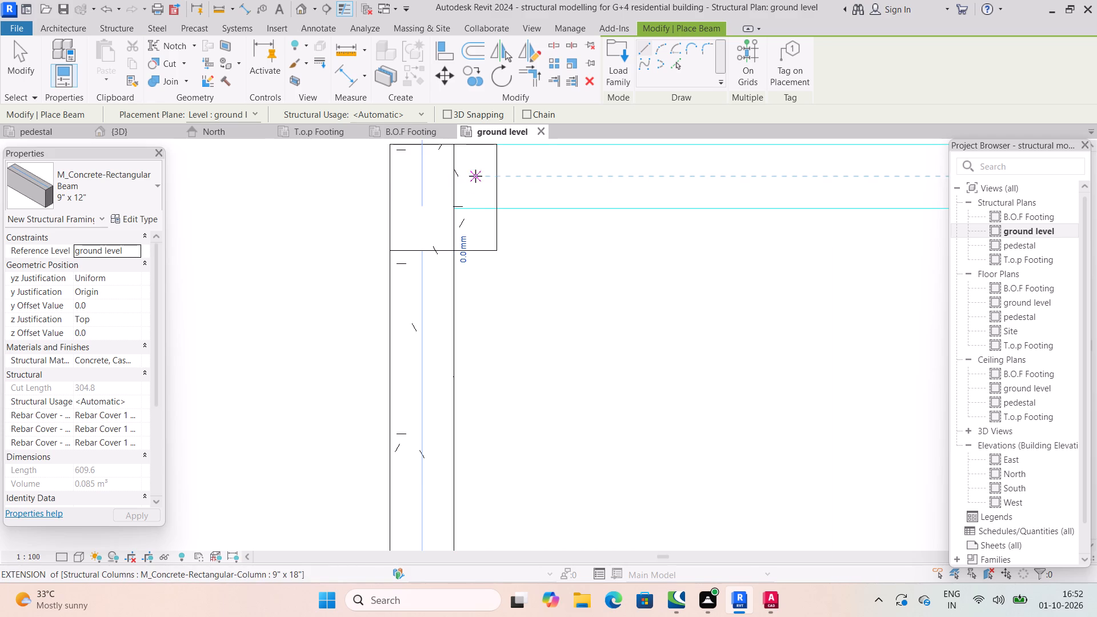
left_click(458, 173)
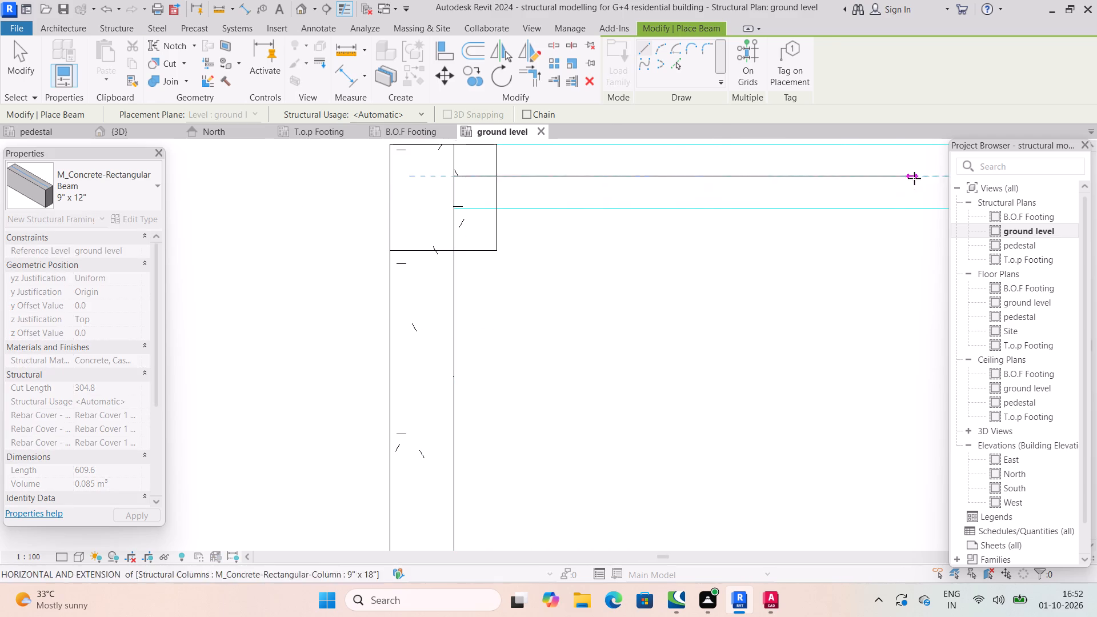
middle_click_drag(911, 177, 648, 245)
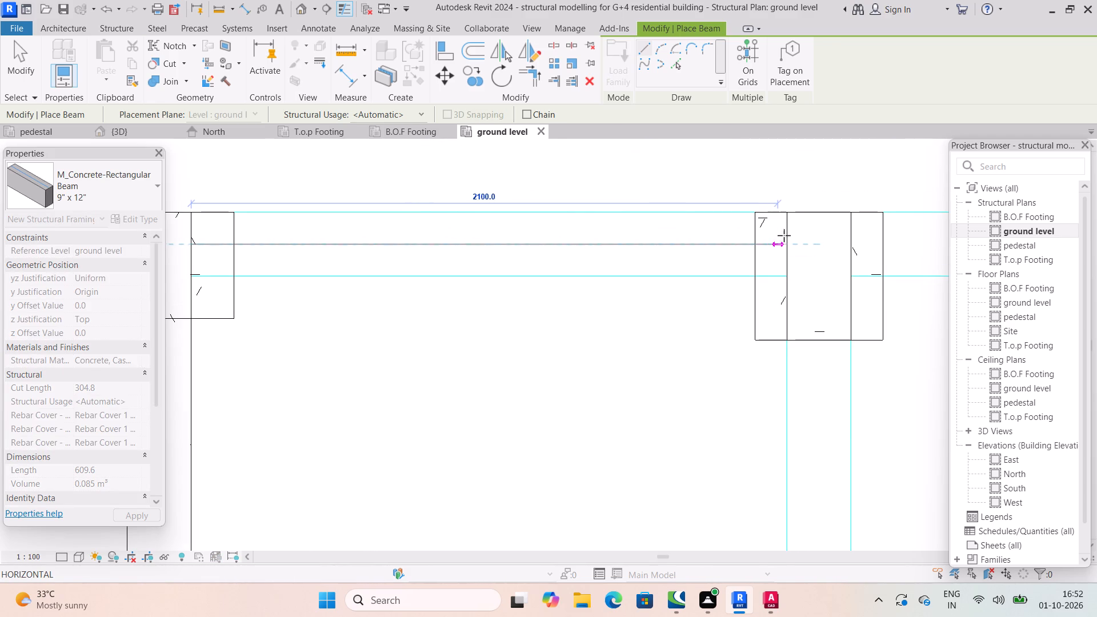
left_click(792, 232)
Place a 9" x 12" beam along the north edge from the second column to the third column.
middle_click_drag(848, 242, 739, 263)
left_click(742, 261)
middle_click_drag(835, 265, 389, 265)
scroll(835, 265, "down", 1)
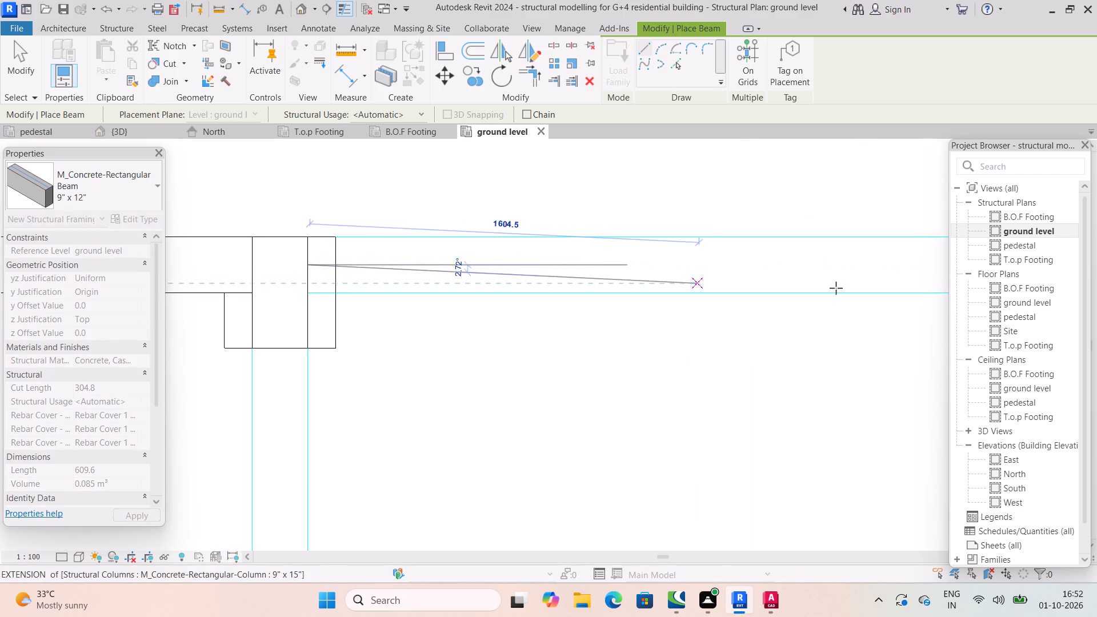
middle_click_drag(826, 285, 450, 271)
left_click(812, 255)
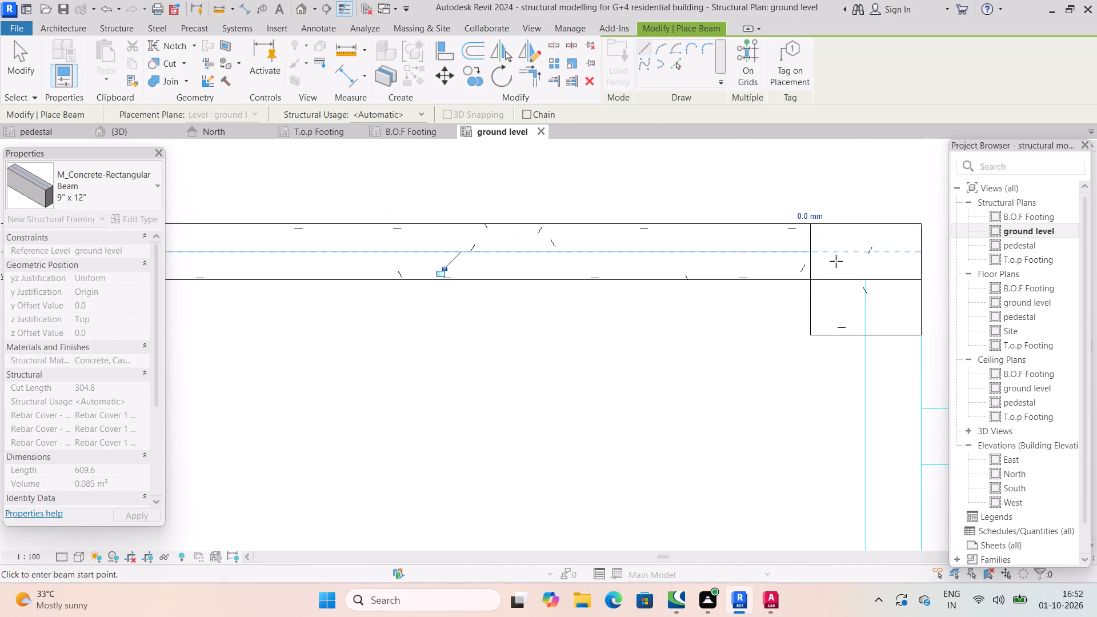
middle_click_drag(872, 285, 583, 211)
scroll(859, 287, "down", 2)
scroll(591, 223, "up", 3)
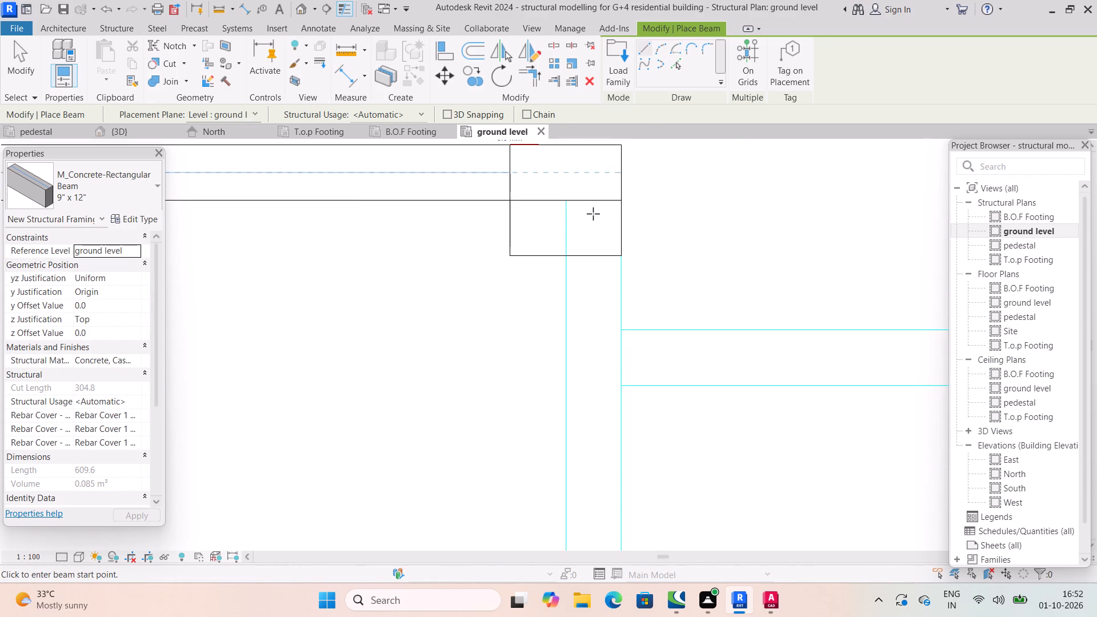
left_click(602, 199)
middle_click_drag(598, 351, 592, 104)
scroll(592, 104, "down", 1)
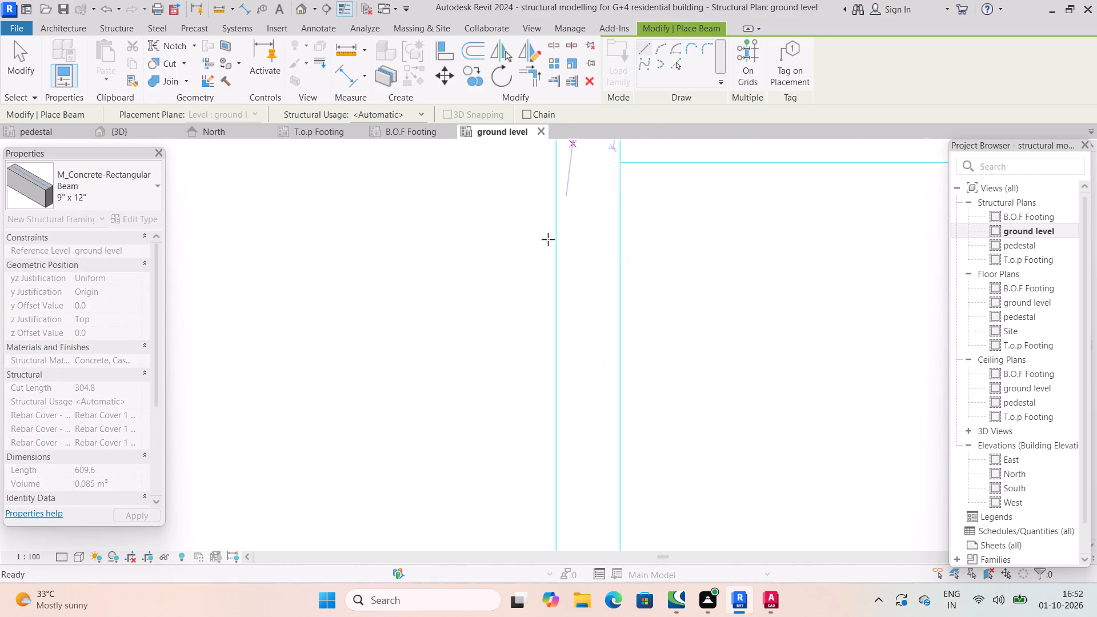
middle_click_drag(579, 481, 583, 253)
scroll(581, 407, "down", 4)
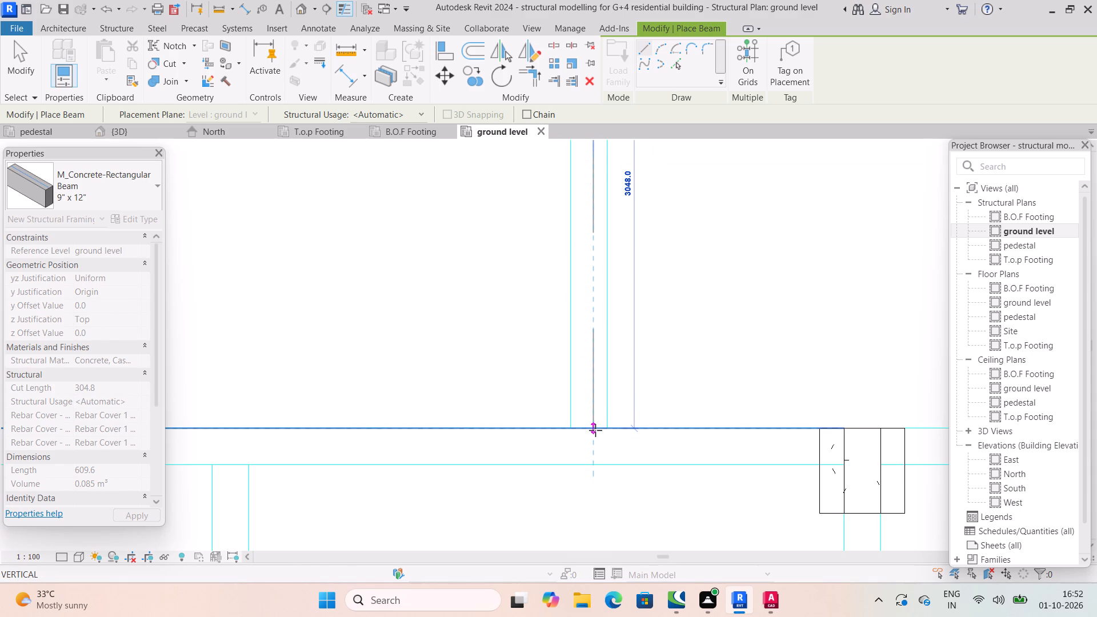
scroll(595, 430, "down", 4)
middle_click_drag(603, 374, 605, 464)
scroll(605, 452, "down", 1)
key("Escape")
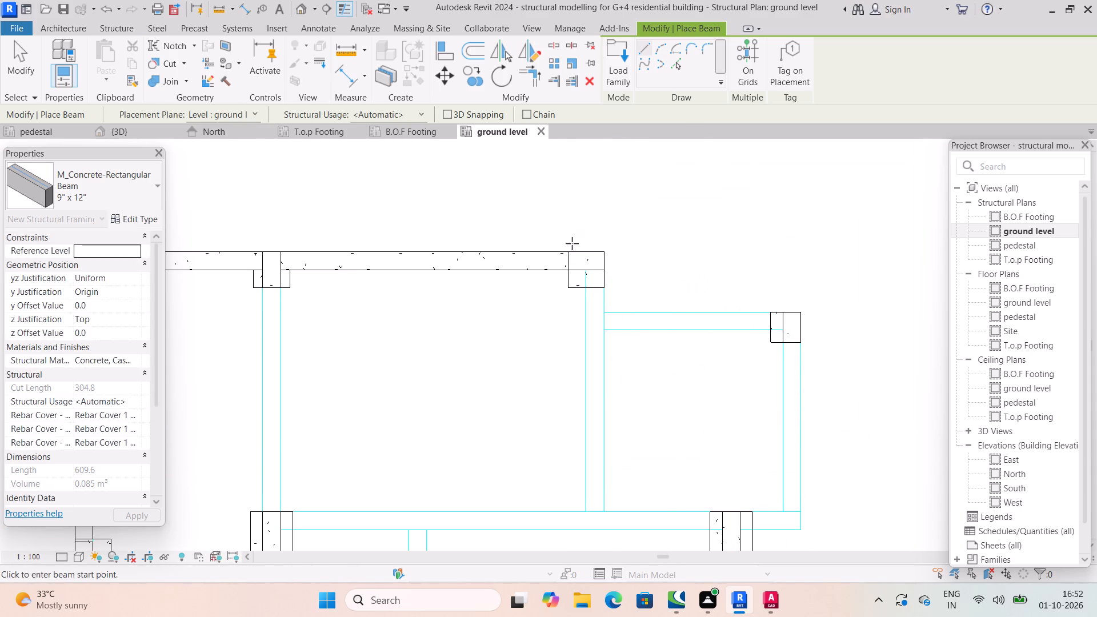
Place a 9" x 12" beam along the projecting northeast bay's east edge, from its corner column down to the next beam line.
scroll(573, 251, "up", 4)
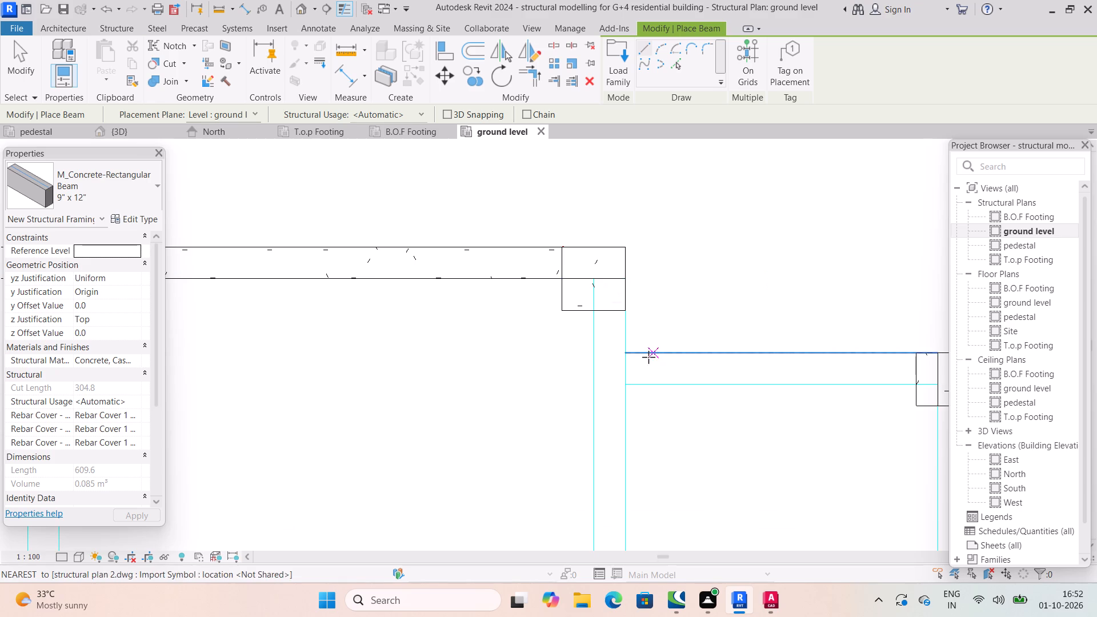
middle_click_drag(666, 372, 543, 323)
scroll(661, 371, "down", 1)
scroll(764, 315, "up", 2)
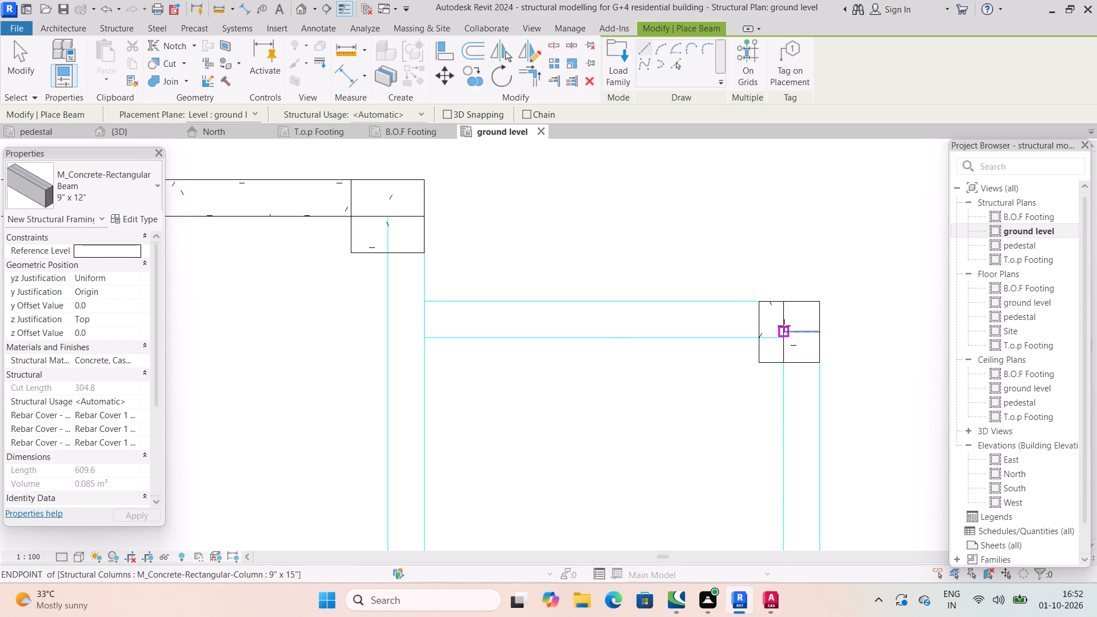
scroll(783, 329, "up", 4)
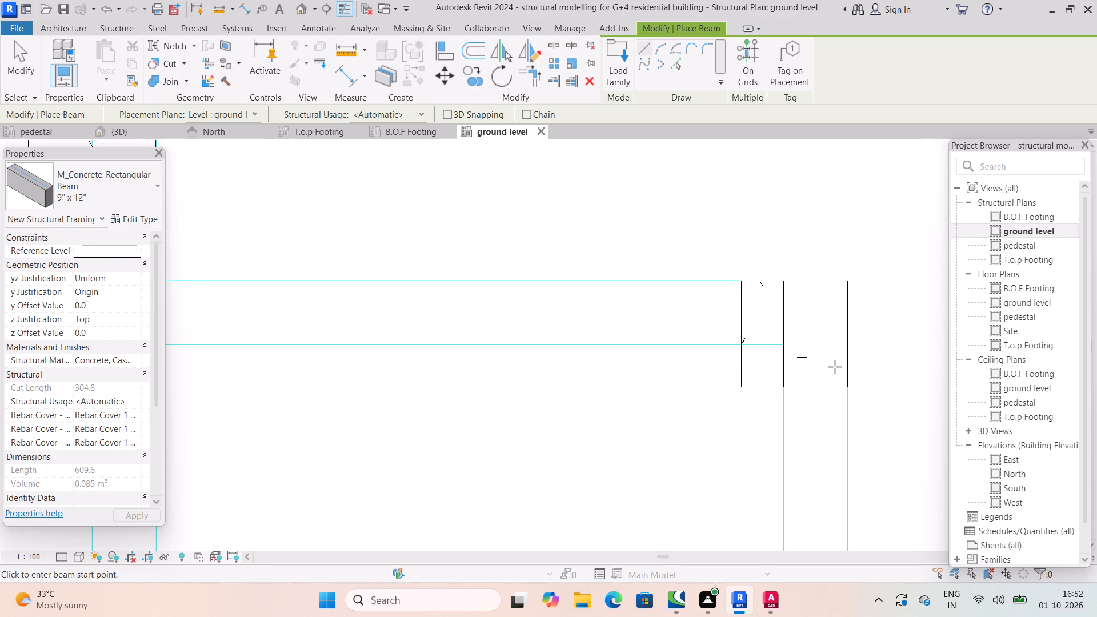
left_click(819, 385)
middle_click_drag(800, 452, 754, 199)
middle_click_drag(775, 477, 774, 110)
scroll(772, 351, "down", 3)
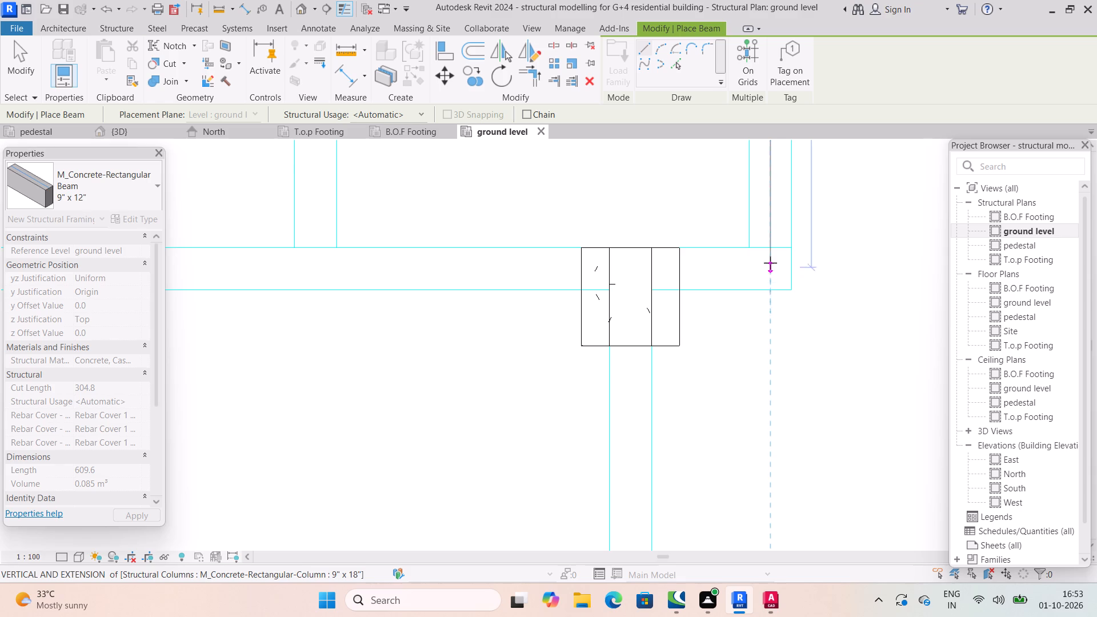
left_click(775, 250)
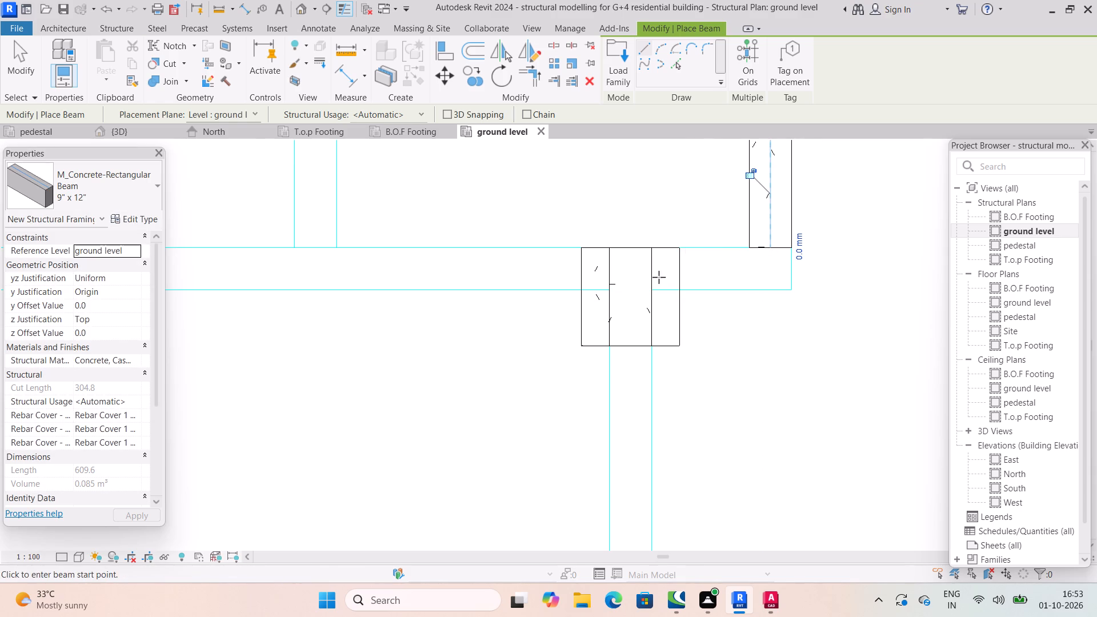
Place a short 9" x 12" beam about 648 mm long from the column below the bay east to the bay's corner.
left_click(651, 273)
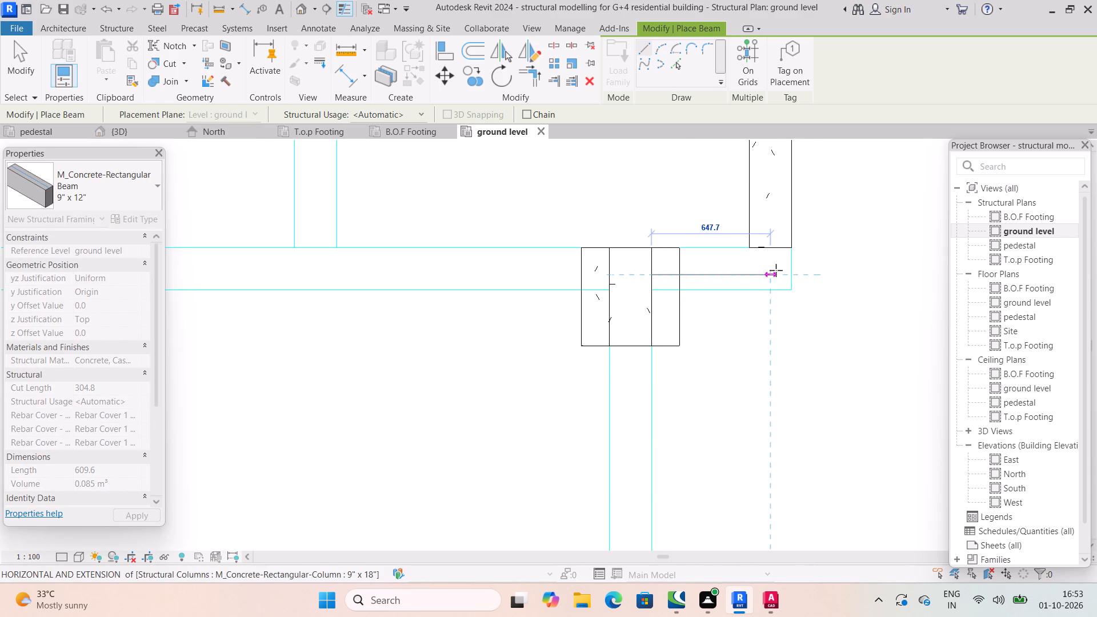
left_click(773, 270)
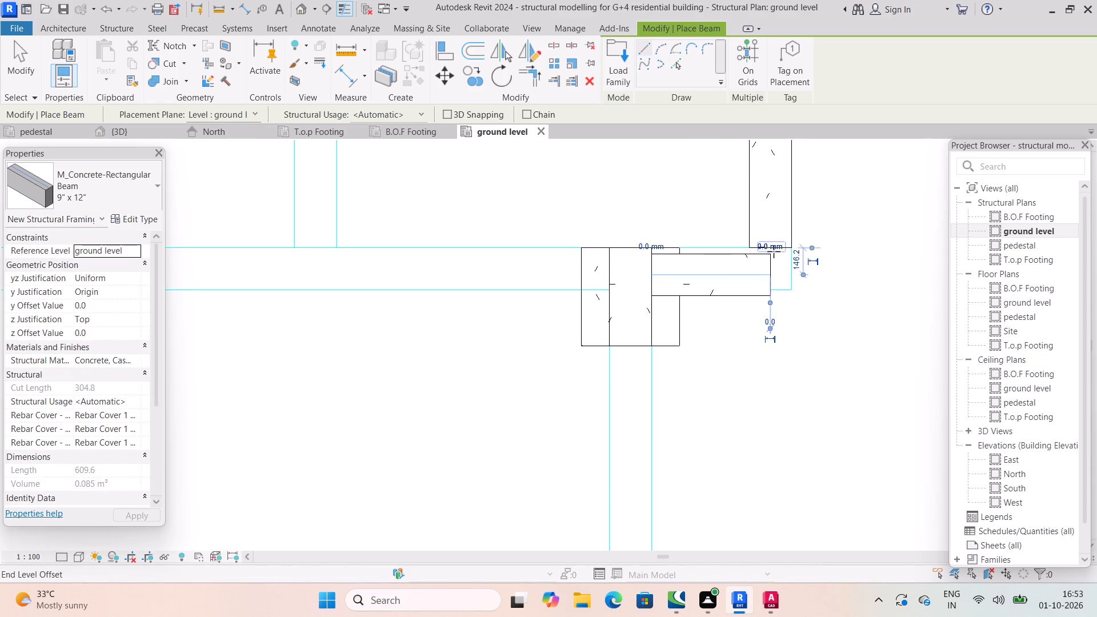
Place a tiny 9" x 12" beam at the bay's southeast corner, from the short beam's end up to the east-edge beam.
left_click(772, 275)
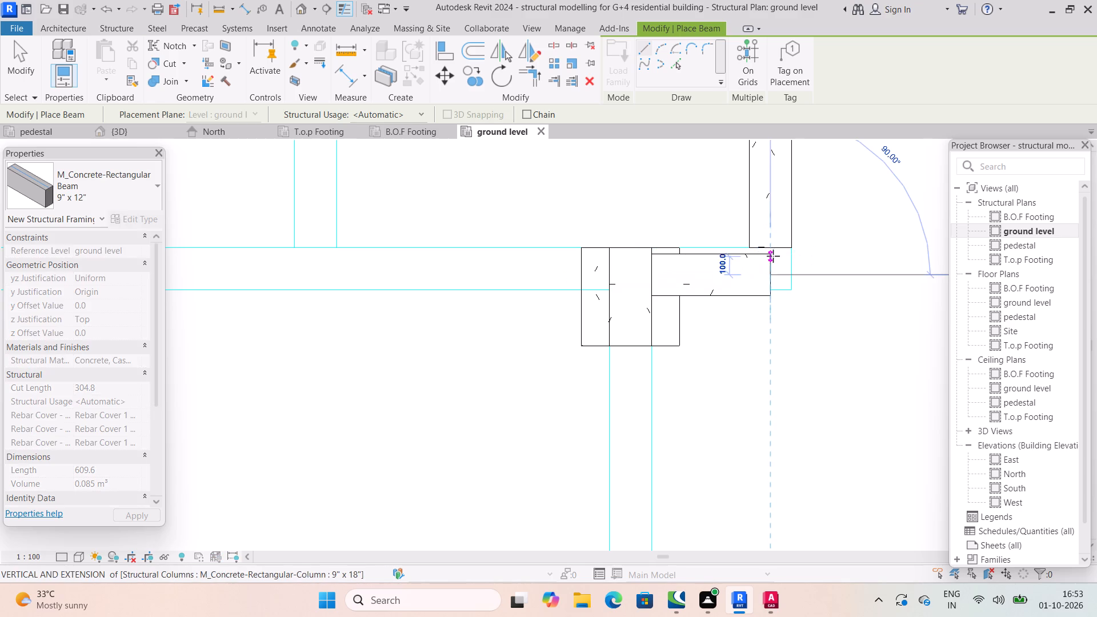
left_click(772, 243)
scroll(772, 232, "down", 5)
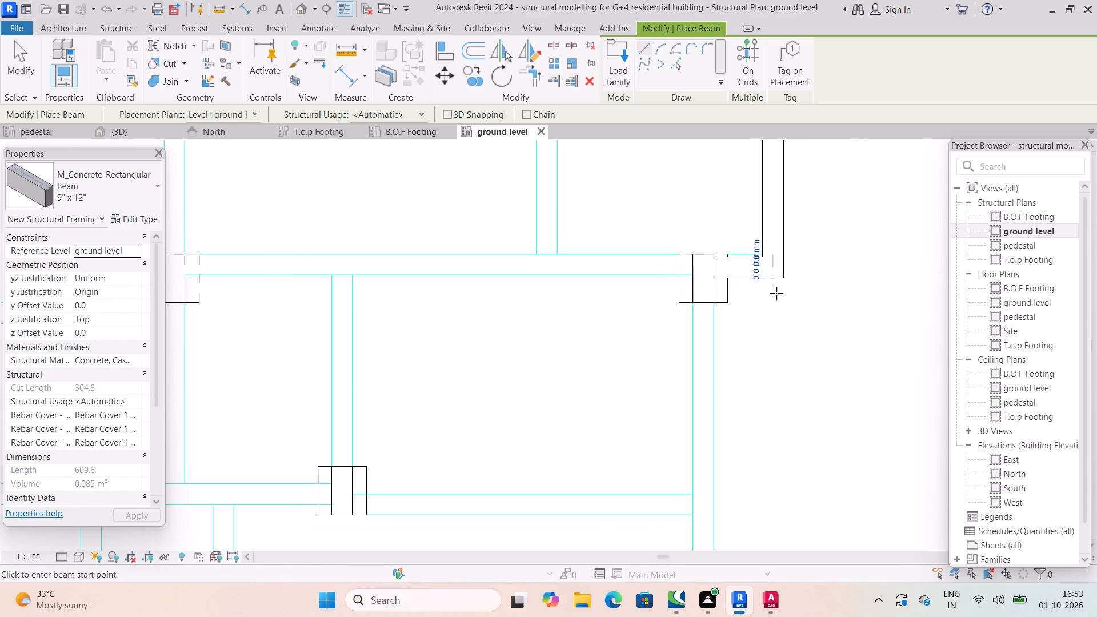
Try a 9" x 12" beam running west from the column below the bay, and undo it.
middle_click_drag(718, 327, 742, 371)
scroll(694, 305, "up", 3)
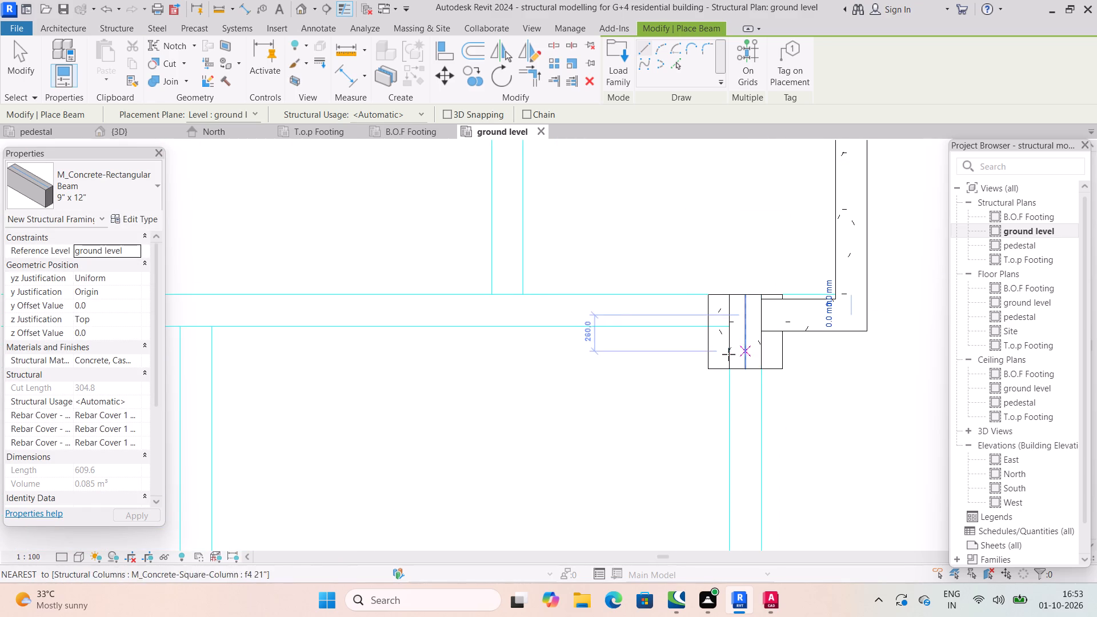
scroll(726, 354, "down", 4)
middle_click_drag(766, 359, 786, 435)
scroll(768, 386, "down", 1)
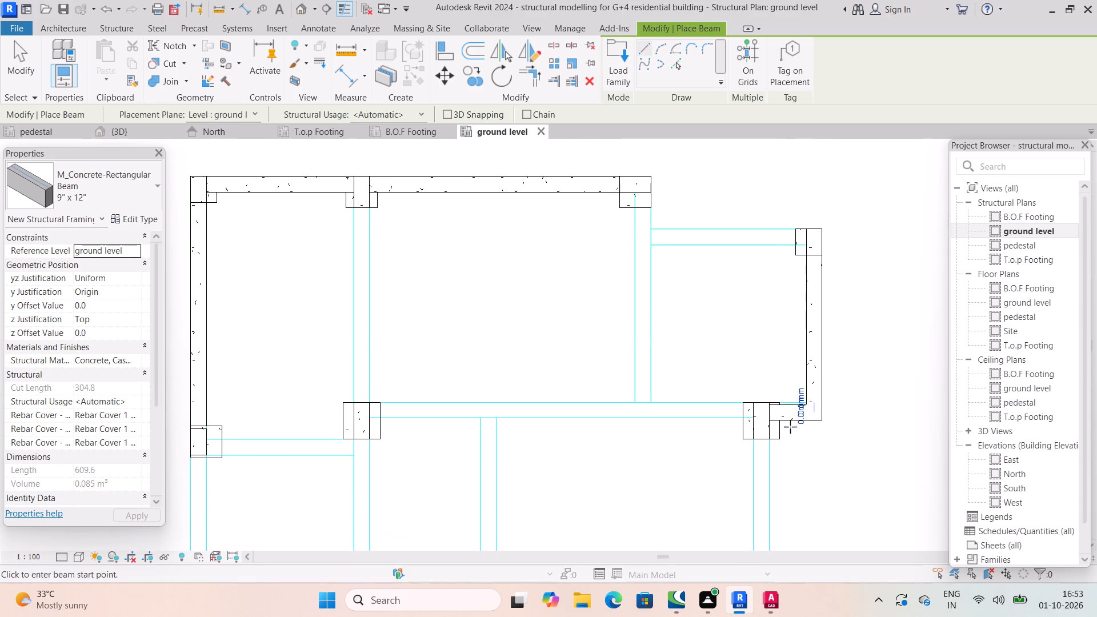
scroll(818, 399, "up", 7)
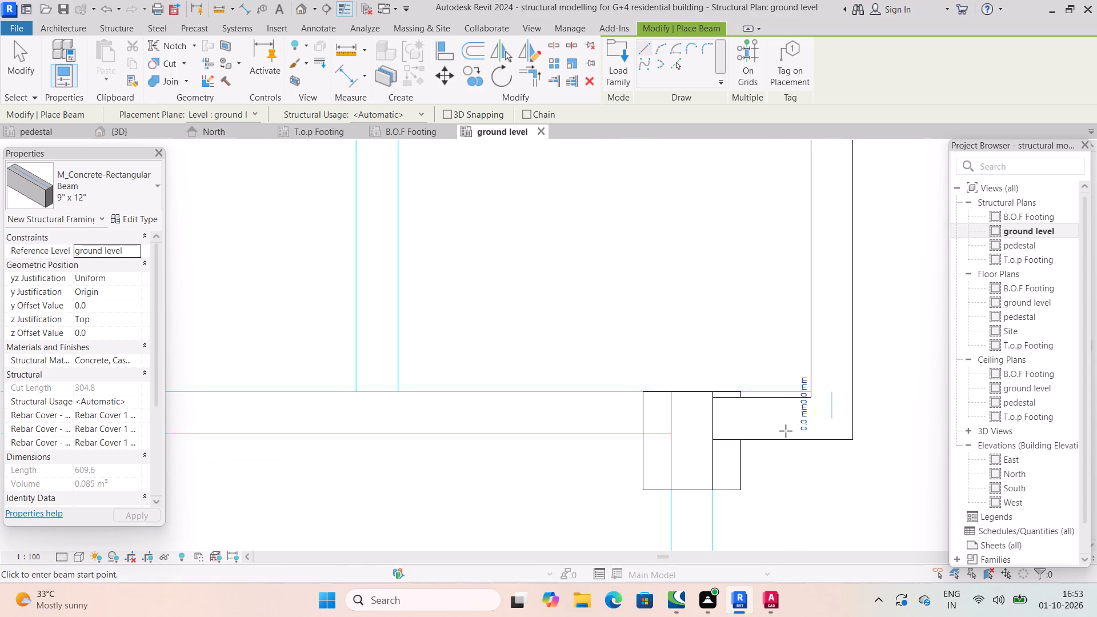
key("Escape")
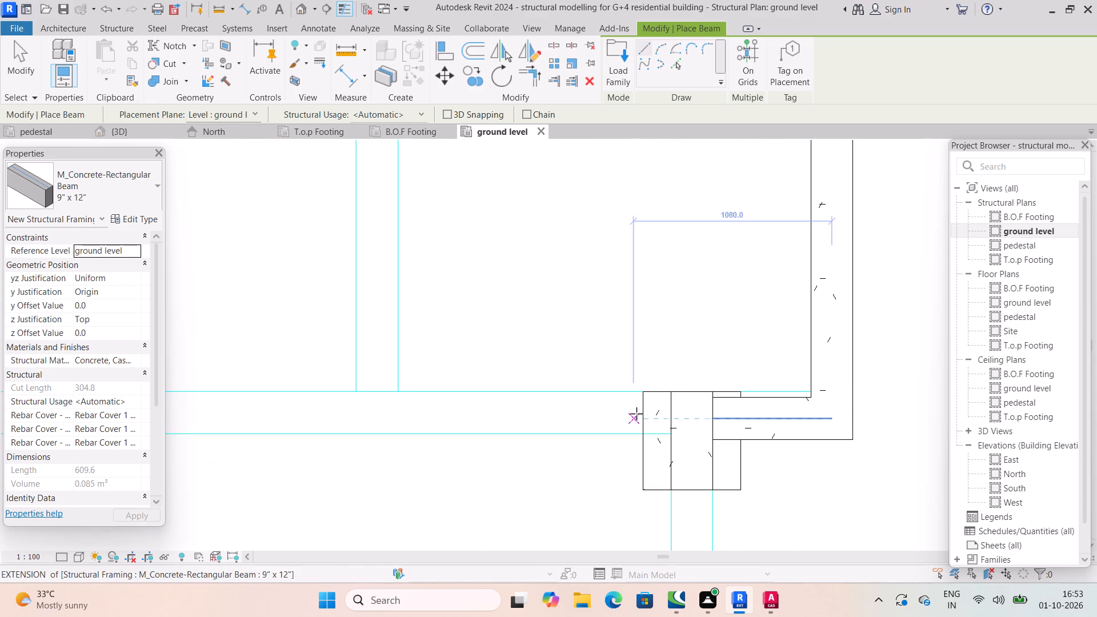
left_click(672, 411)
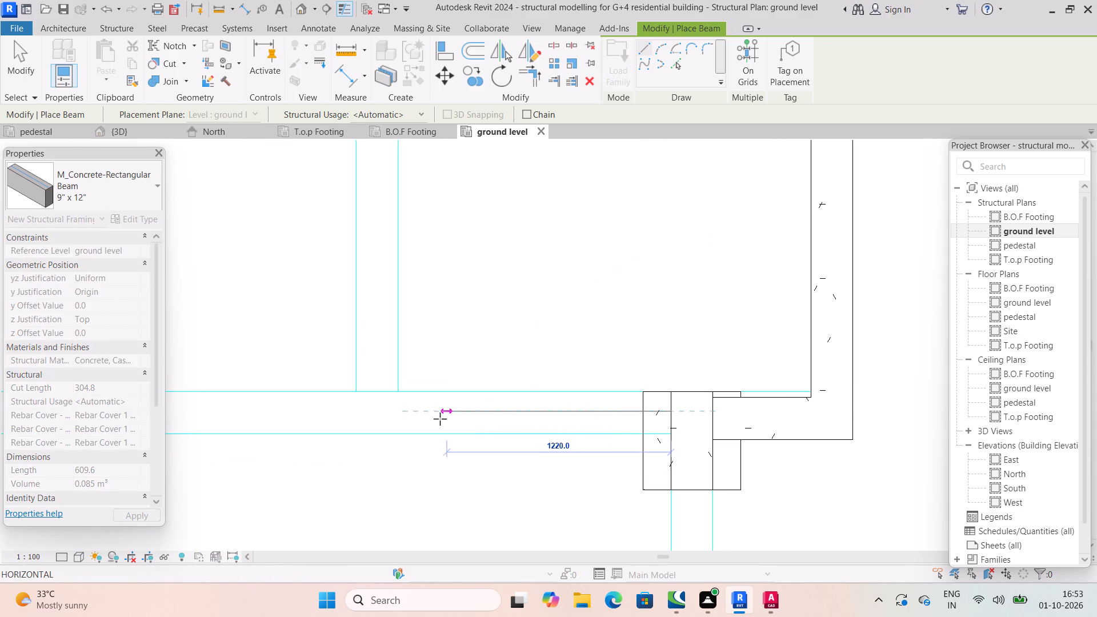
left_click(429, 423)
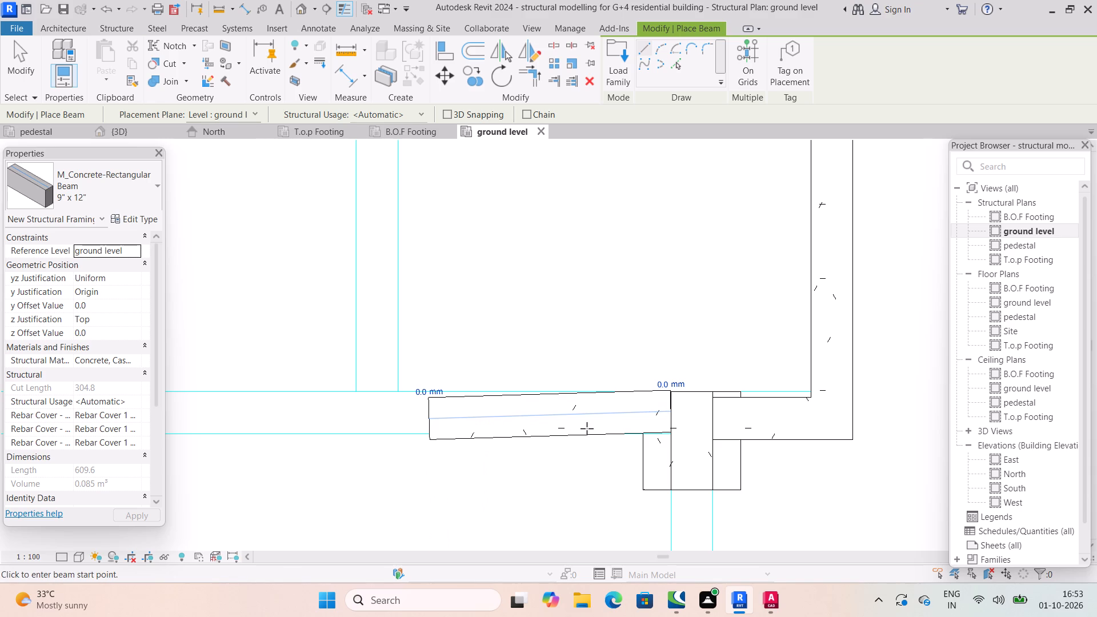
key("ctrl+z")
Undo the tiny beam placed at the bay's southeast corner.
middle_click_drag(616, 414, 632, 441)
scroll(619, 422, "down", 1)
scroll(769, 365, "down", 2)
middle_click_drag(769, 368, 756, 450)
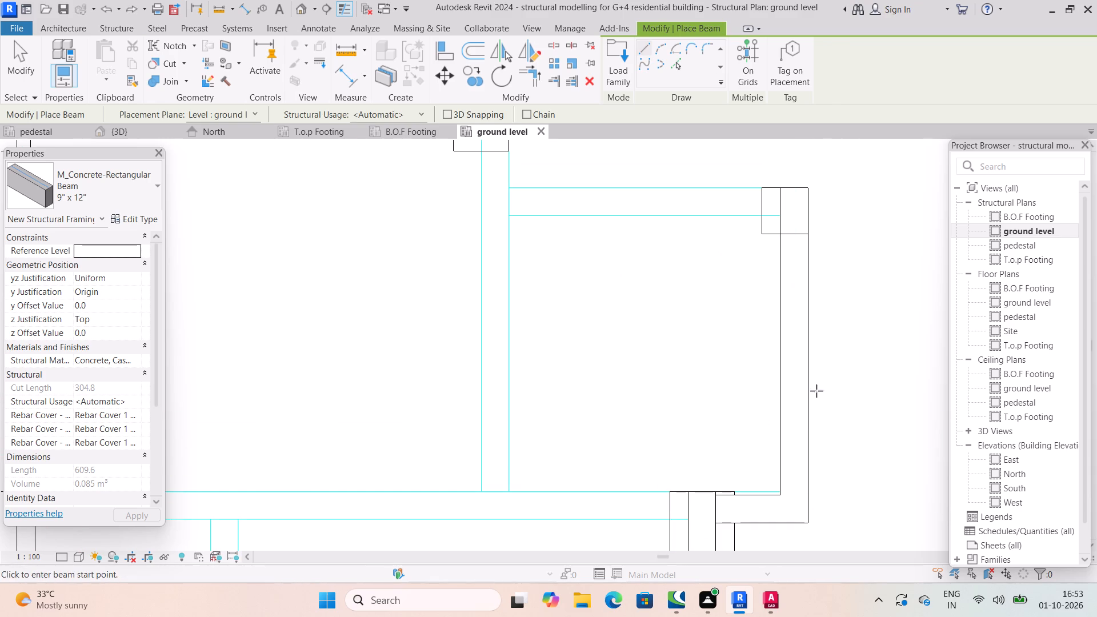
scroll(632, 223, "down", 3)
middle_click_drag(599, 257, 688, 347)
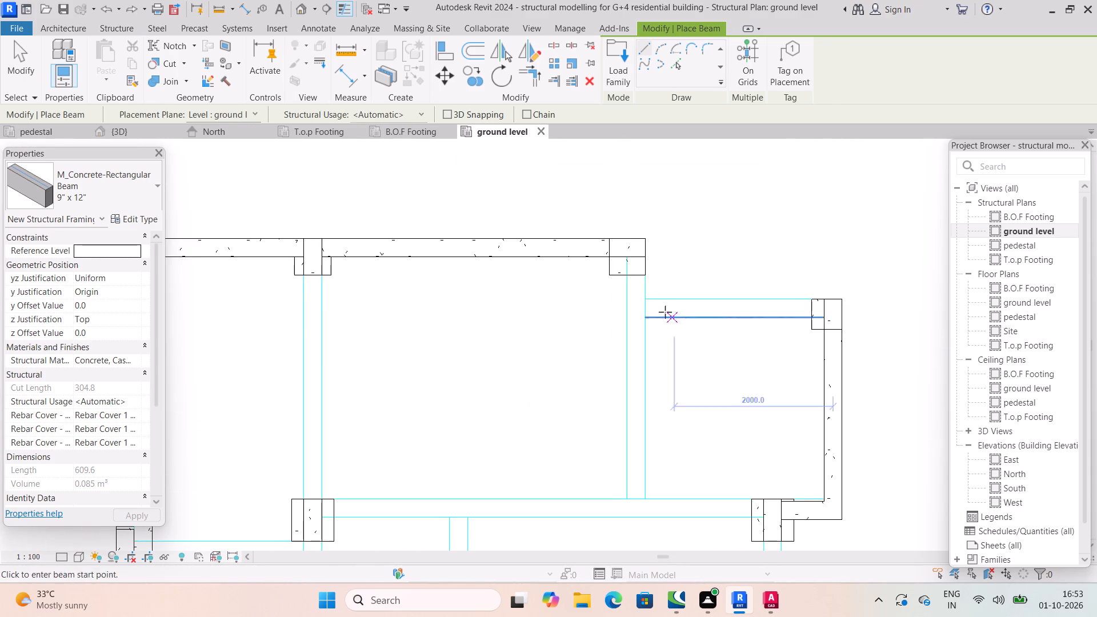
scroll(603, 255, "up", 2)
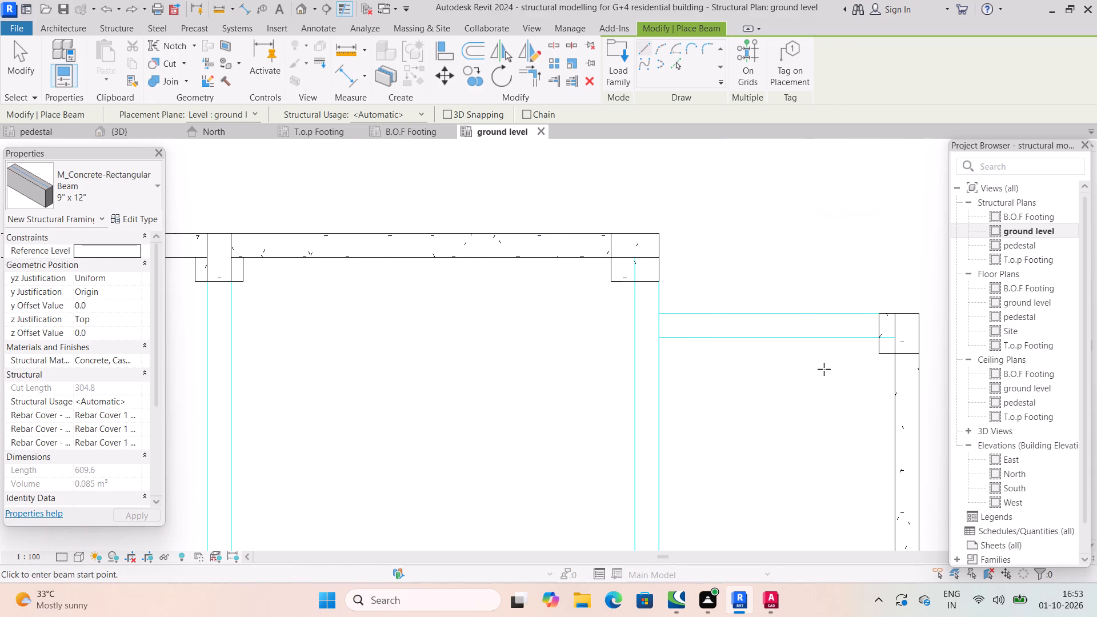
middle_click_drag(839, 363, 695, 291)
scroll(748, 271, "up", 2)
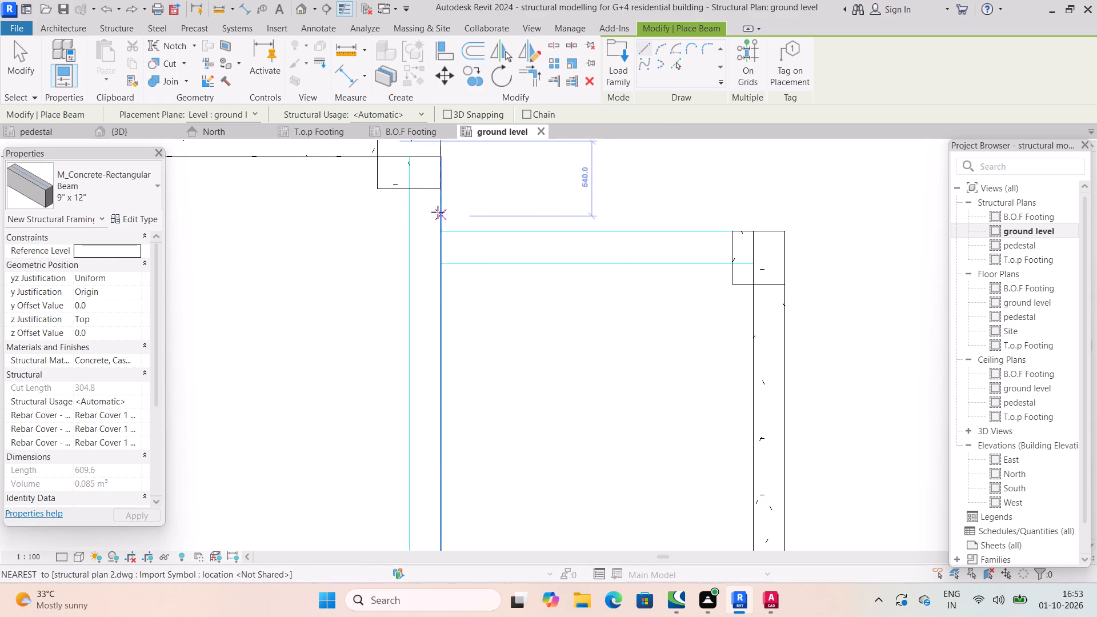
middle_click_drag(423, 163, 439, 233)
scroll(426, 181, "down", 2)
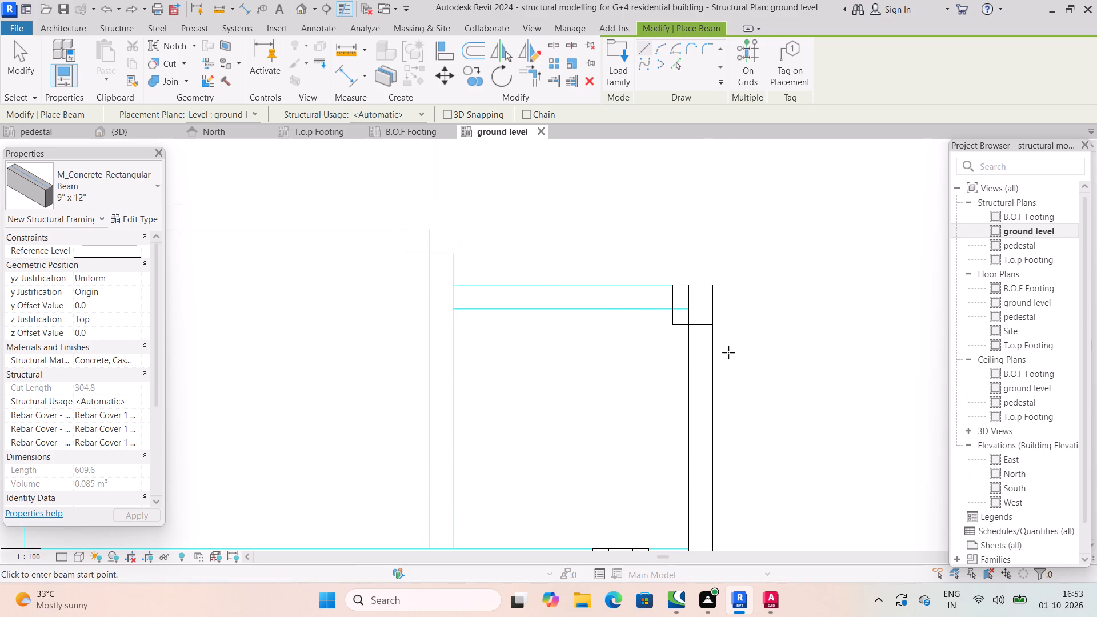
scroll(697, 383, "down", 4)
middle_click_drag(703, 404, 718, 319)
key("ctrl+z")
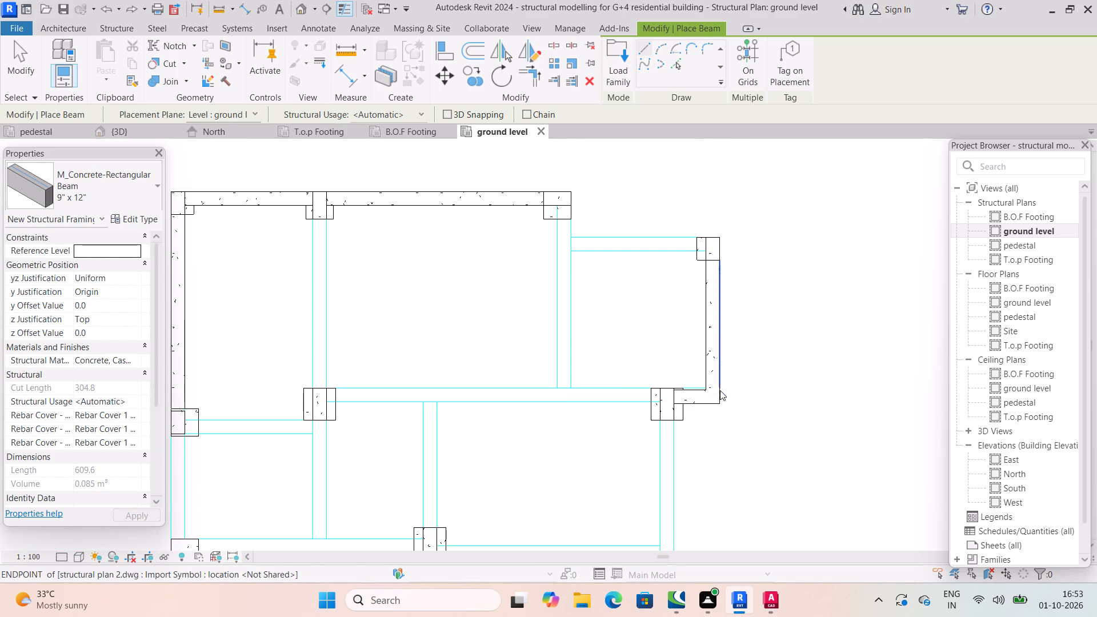
Align the short beam's north edge with the plan line at the column's north face.
scroll(758, 300, "down", 1)
middle_click_drag(759, 302, 761, 320)
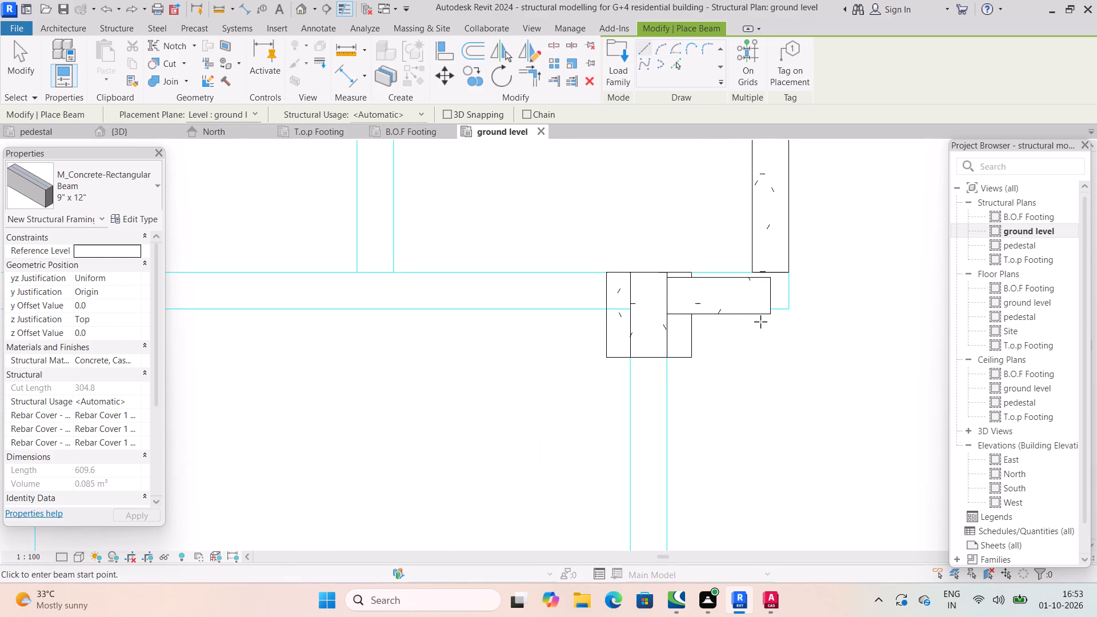
key("Escape")
left_click(739, 280)
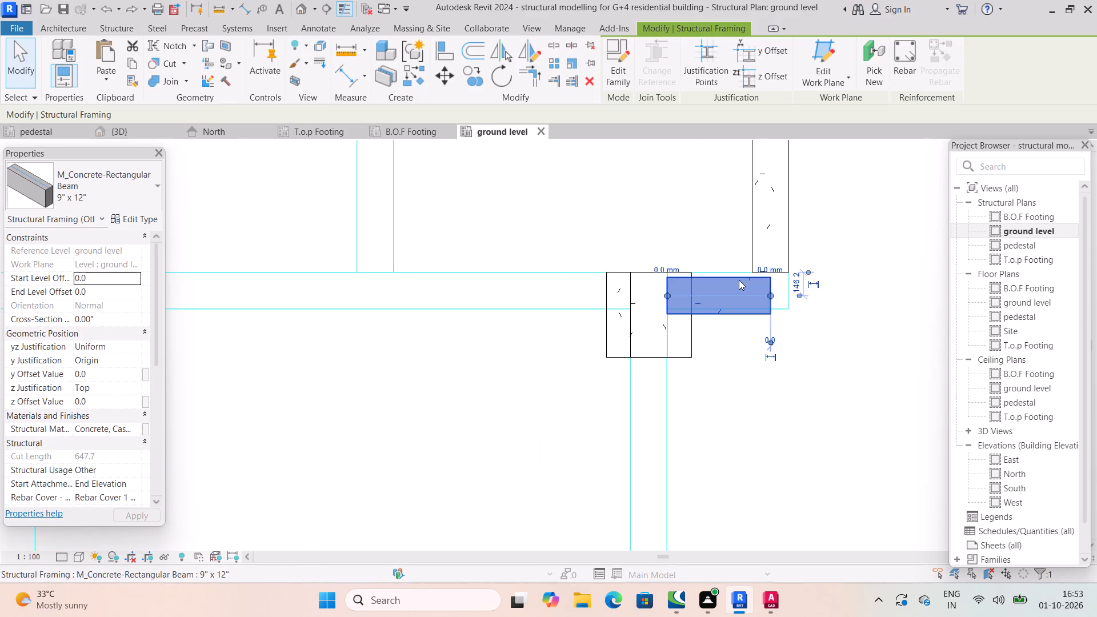
left_click(436, 45)
scroll(686, 259, "up", 1)
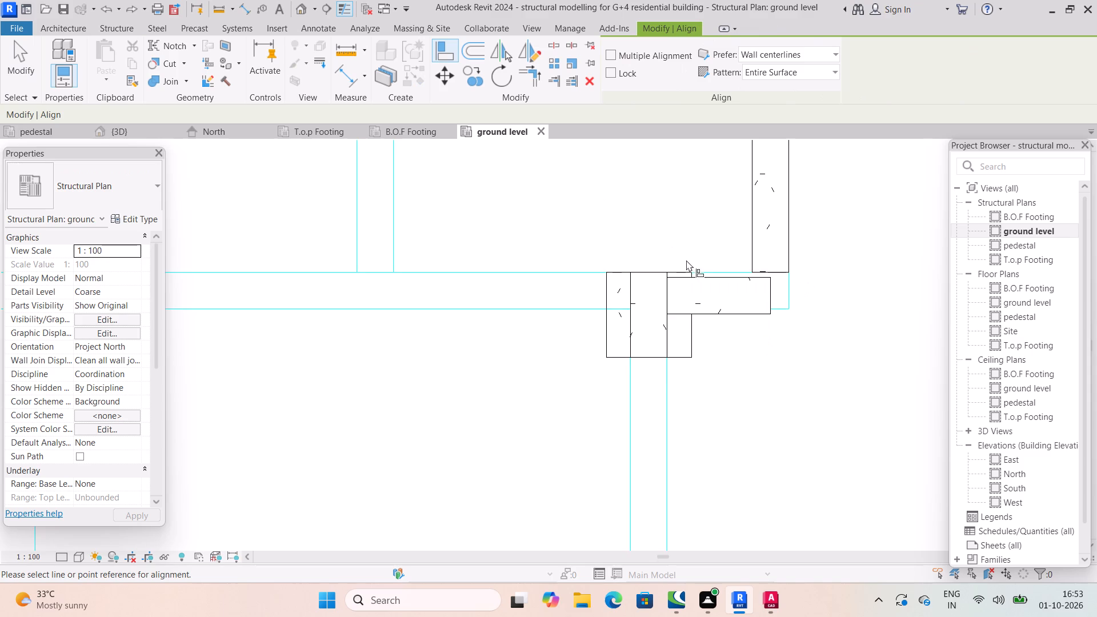
scroll(686, 260, "up", 1)
left_click(730, 275)
left_click(731, 279)
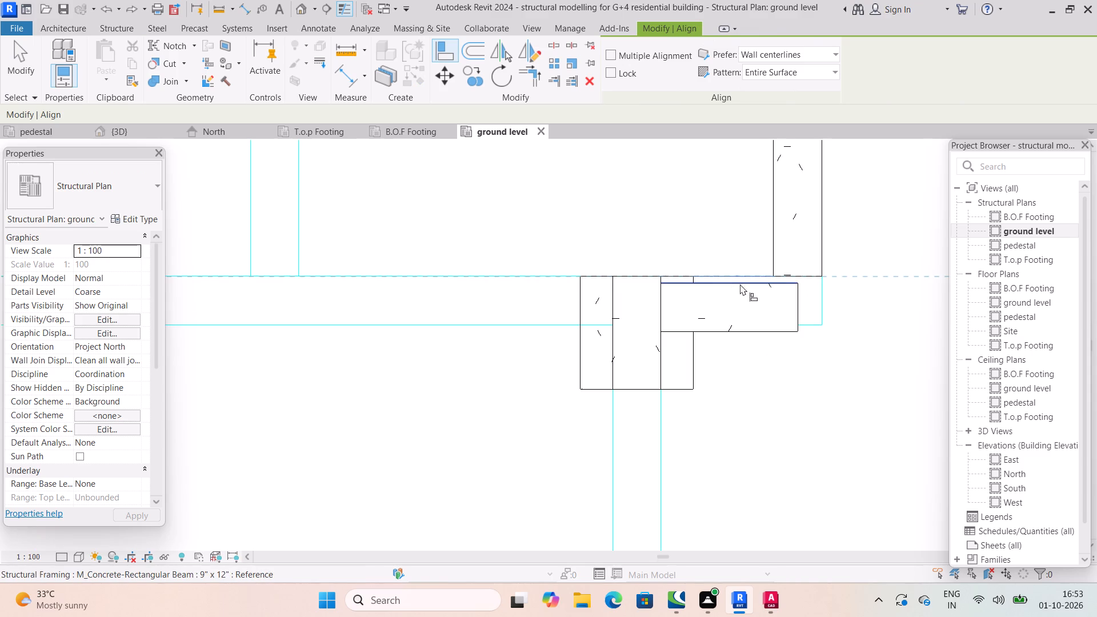
middle_click_drag(820, 295, 825, 318)
scroll(820, 298, "down", 3)
left_click(850, 318)
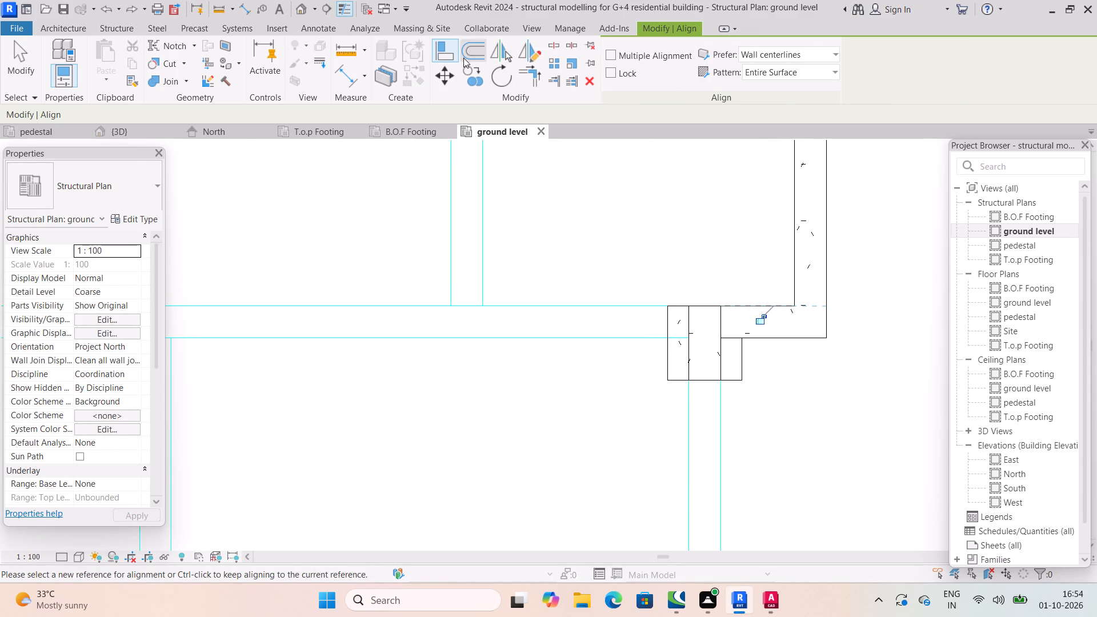
Place a 9" x 12" beam from the column below the bay west to the next column on the same line.
left_click(123, 30)
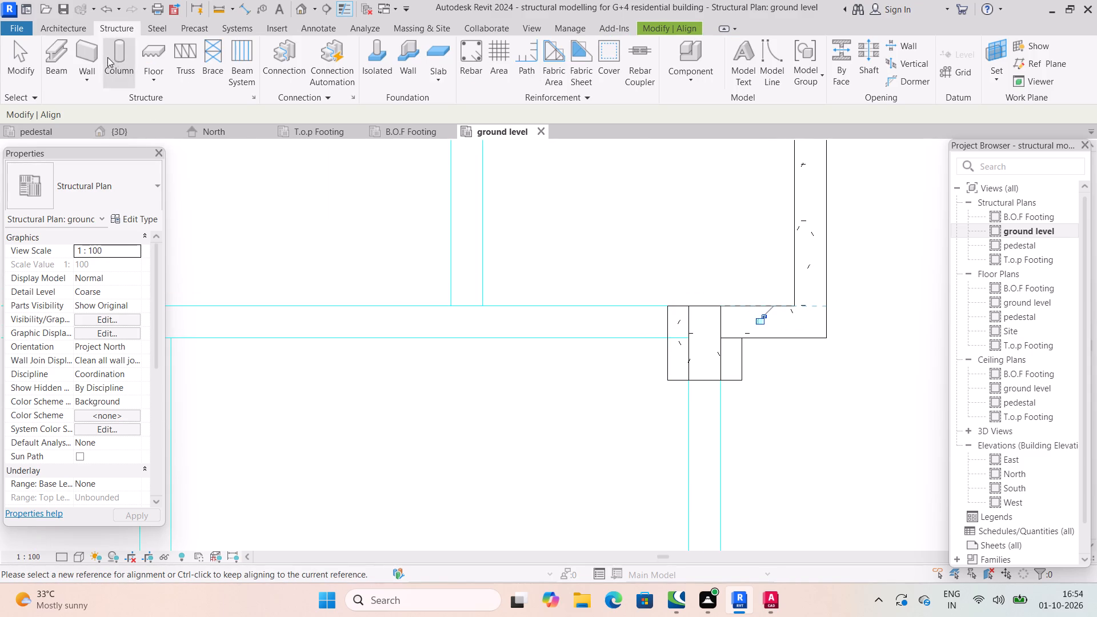
left_click(44, 57)
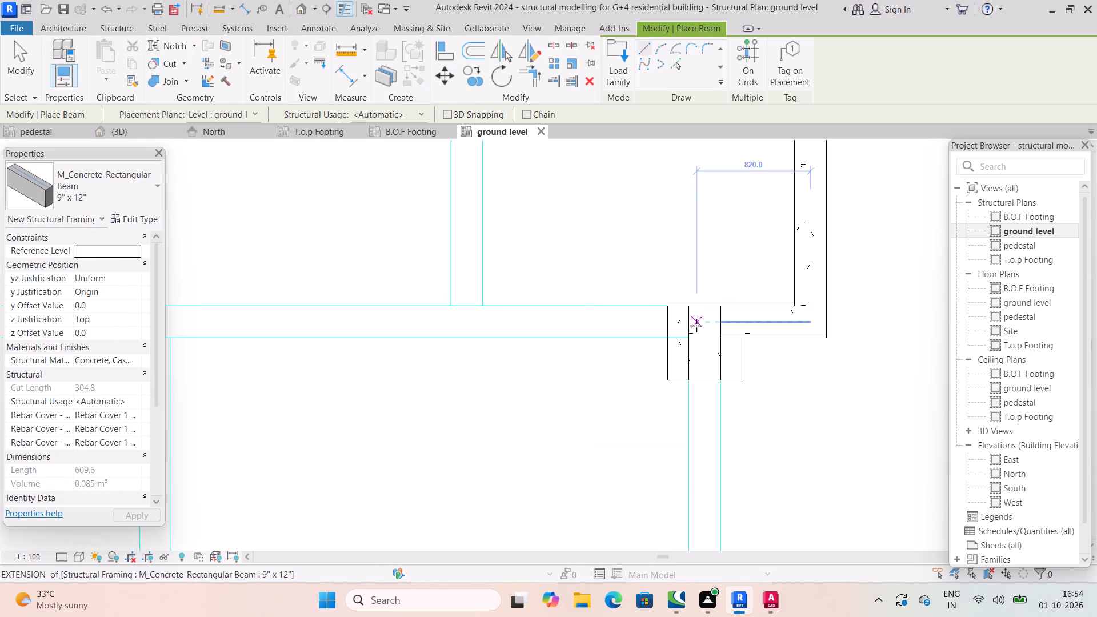
left_click(691, 323)
middle_click_drag(498, 310, 703, 310)
scroll(498, 310, "down", 1)
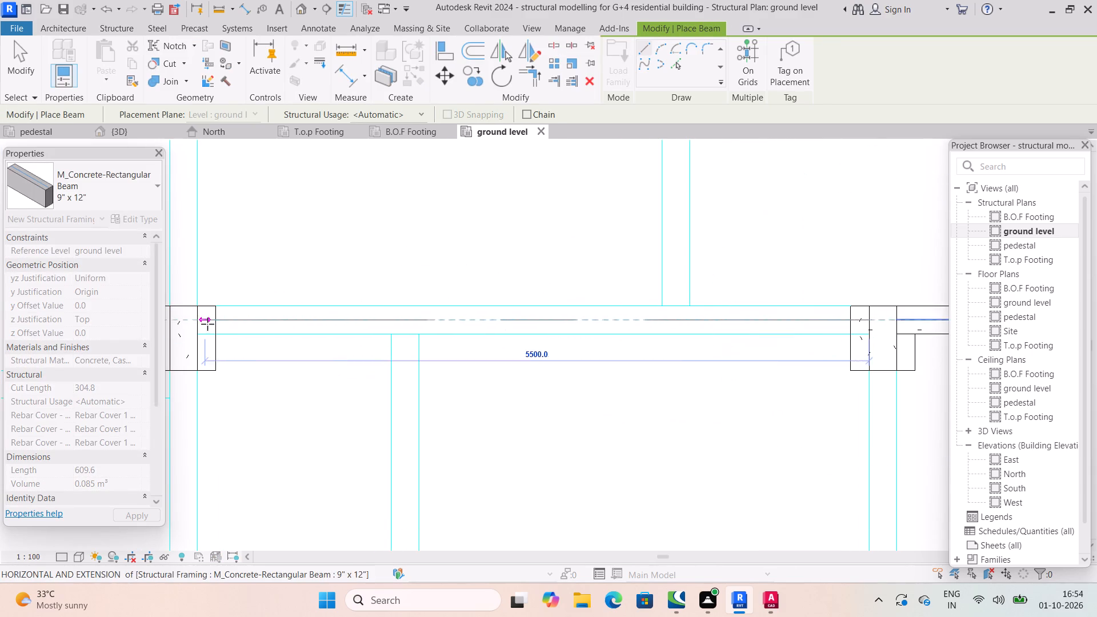
scroll(207, 324, "up", 2)
left_click(196, 322)
scroll(313, 338, "down", 6)
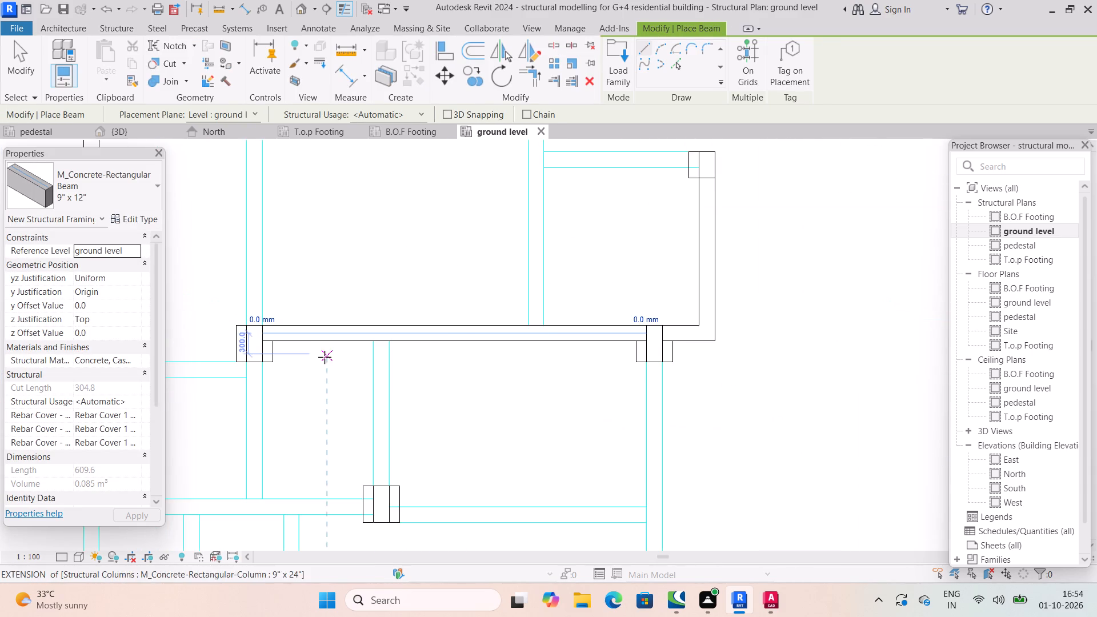
Place a 9" x 12" beam about 2819 mm long from the north edge's second column south to the interior column.
scroll(325, 357, "down", 3)
scroll(274, 210, "up", 3)
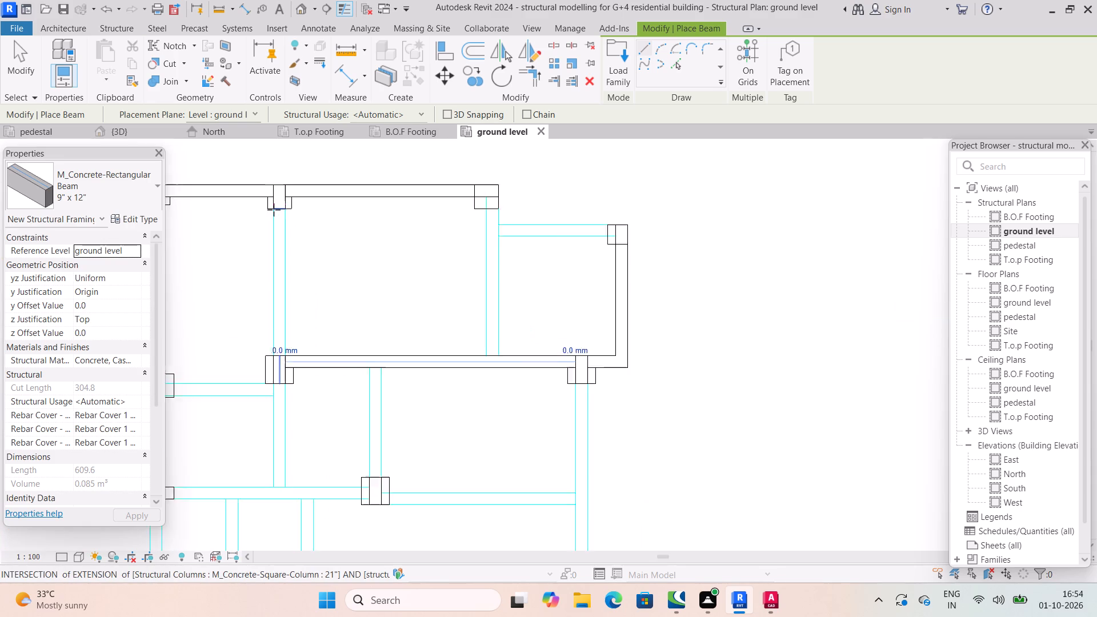
scroll(275, 209, "up", 4)
left_click(283, 213)
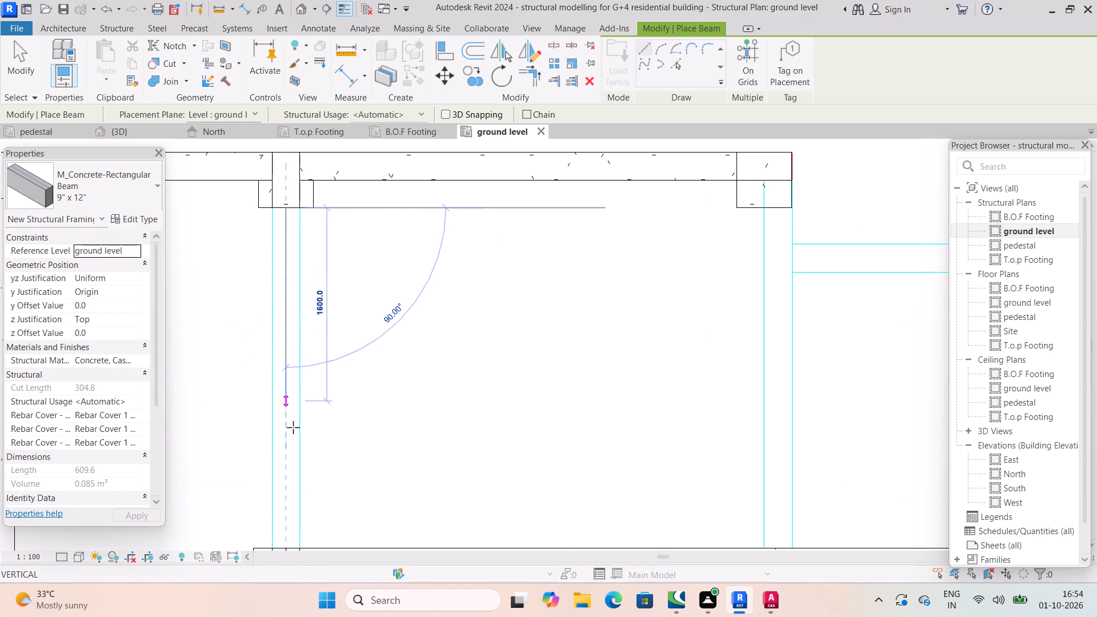
middle_click_drag(286, 444, 263, 300)
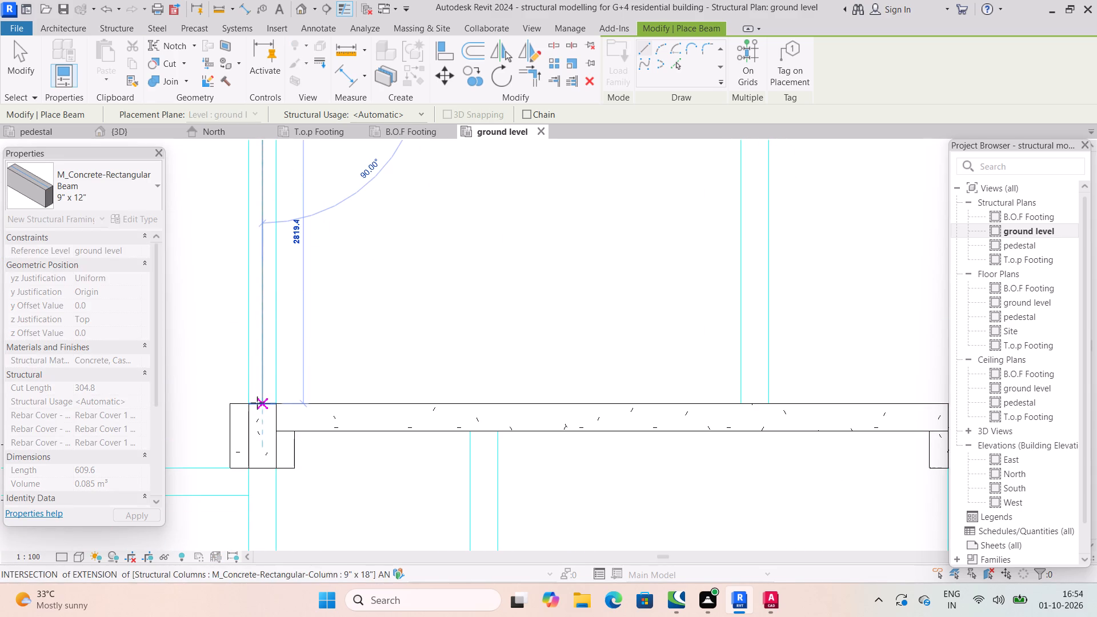
left_click(257, 403)
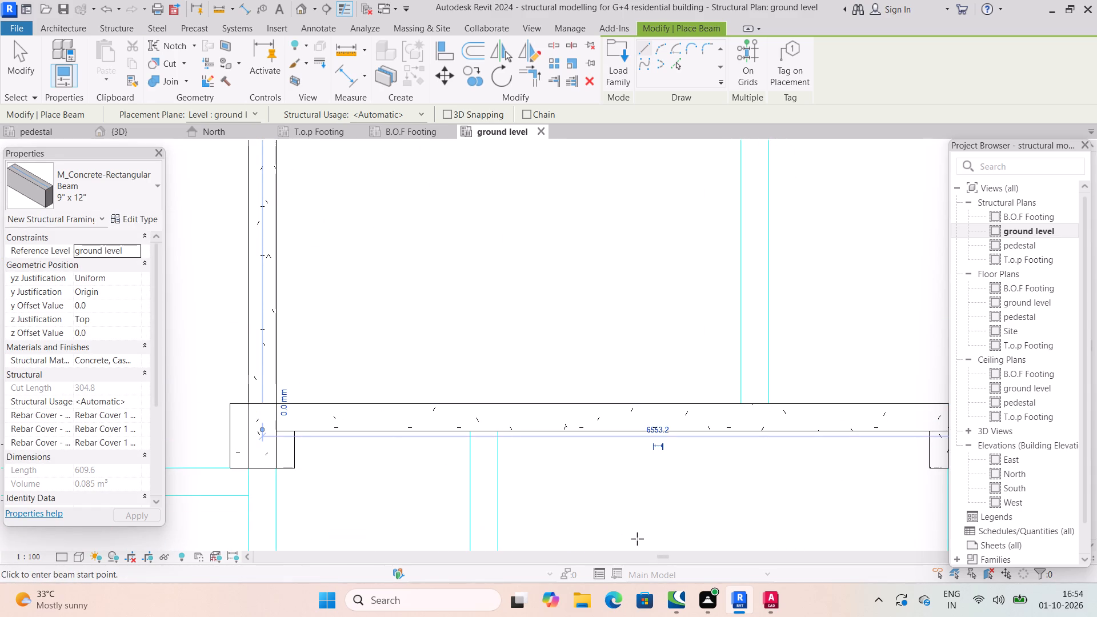
key("Escape")
scroll(473, 474, "down", 4)
middle_click_drag(418, 459, 477, 412)
scroll(418, 459, "down", 2)
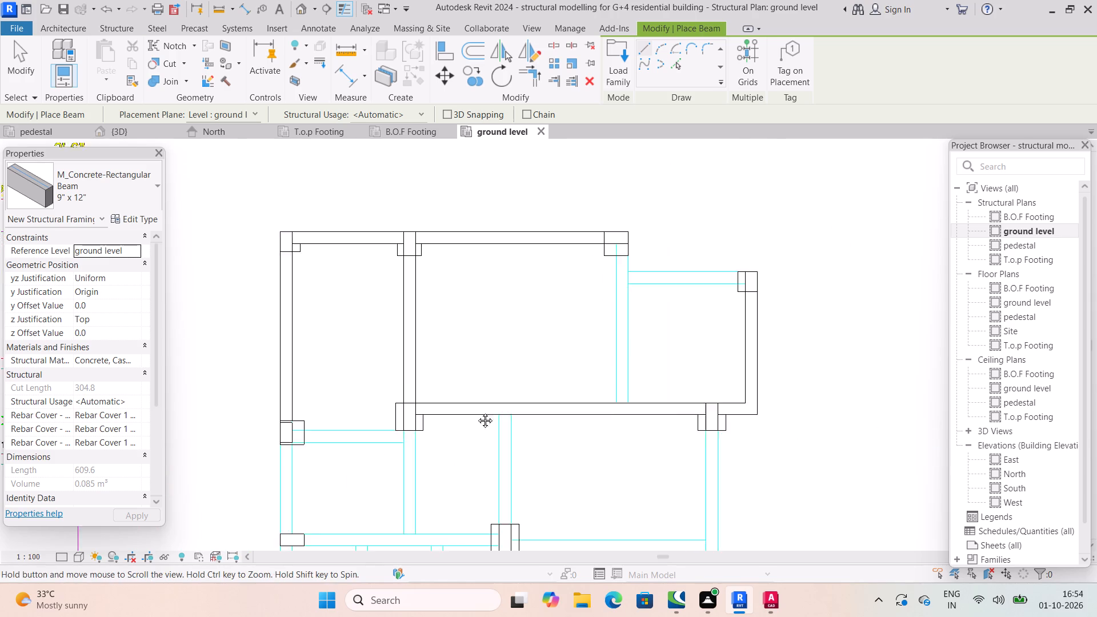
Place a 9" x 12" beam from the west edge's column level with the bay south to the 9" x 15" column.
middle_click_drag(477, 412, 490, 407)
scroll(306, 433, "up", 11)
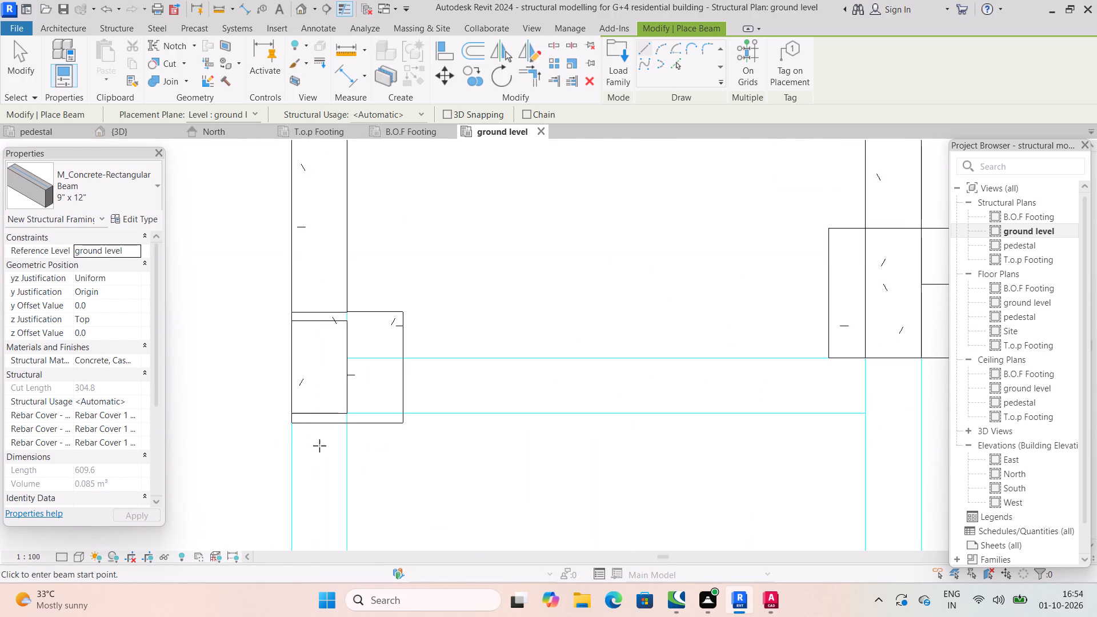
scroll(326, 329, "up", 7)
scroll(309, 329, "down", 5)
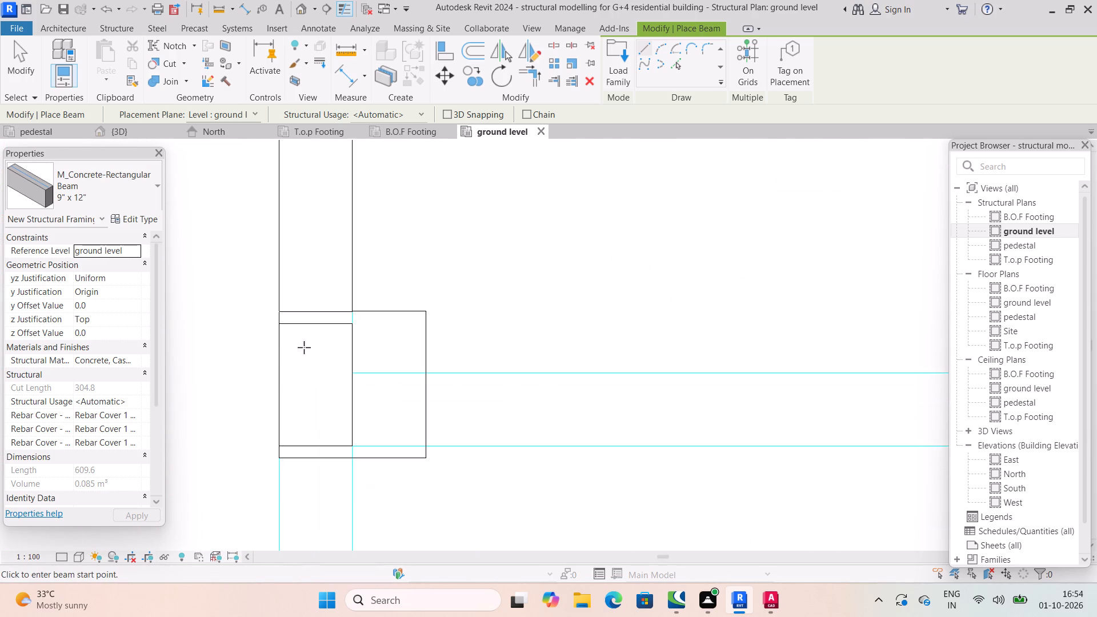
scroll(304, 400, "down", 2)
scroll(315, 453, "up", 3)
left_click(311, 427)
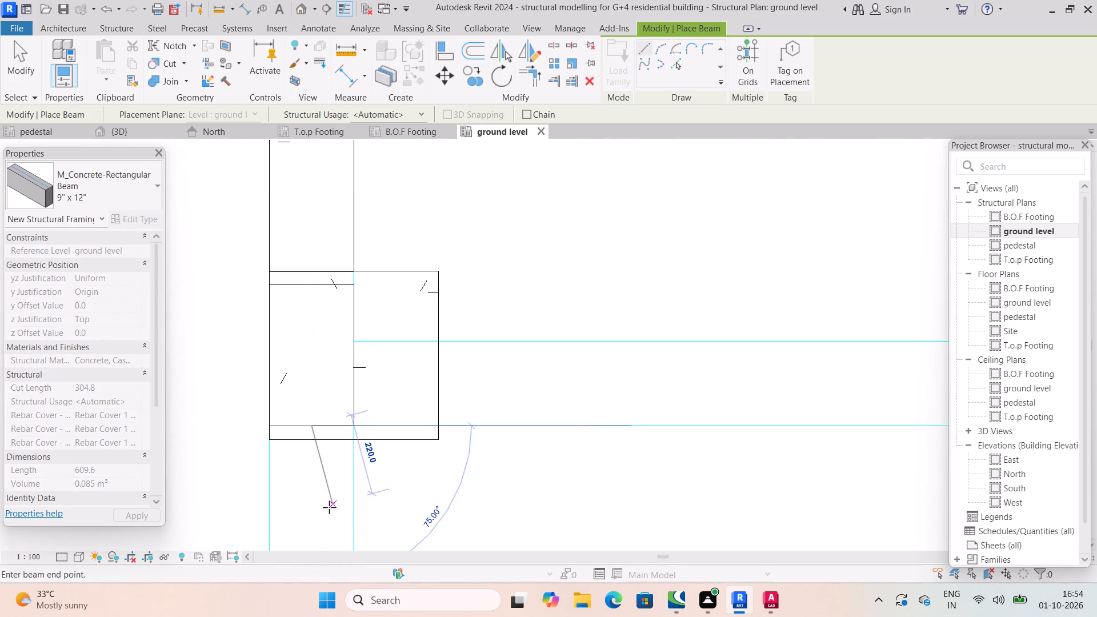
middle_click_drag(321, 514, 388, 219)
scroll(369, 281, "down", 1)
middle_click_drag(381, 438, 421, 139)
scroll(378, 320, "down", 1)
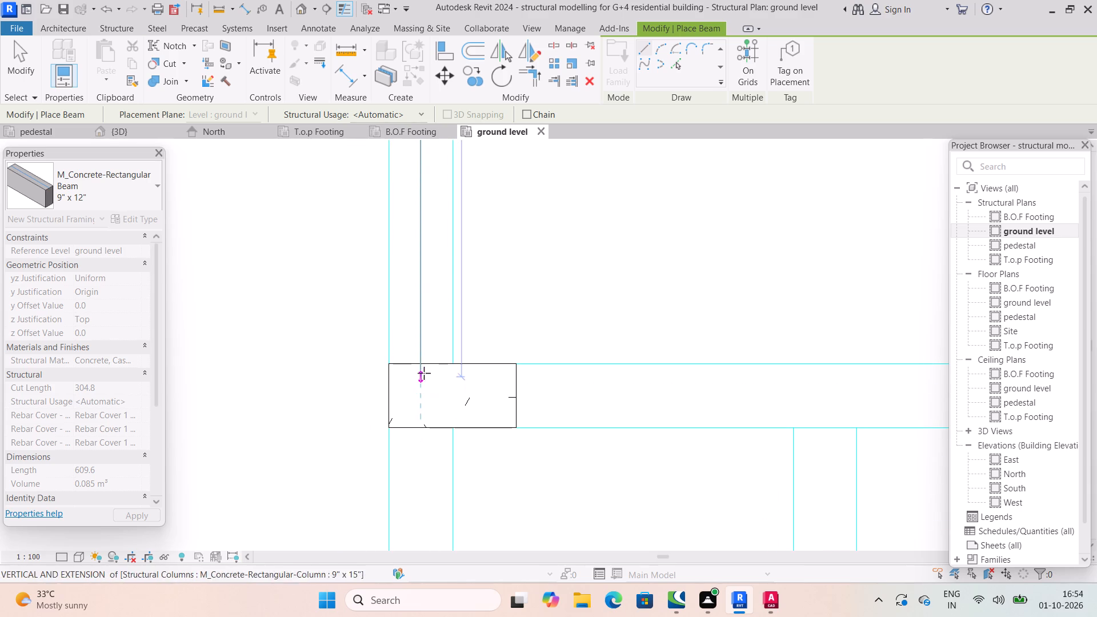
left_click(427, 363)
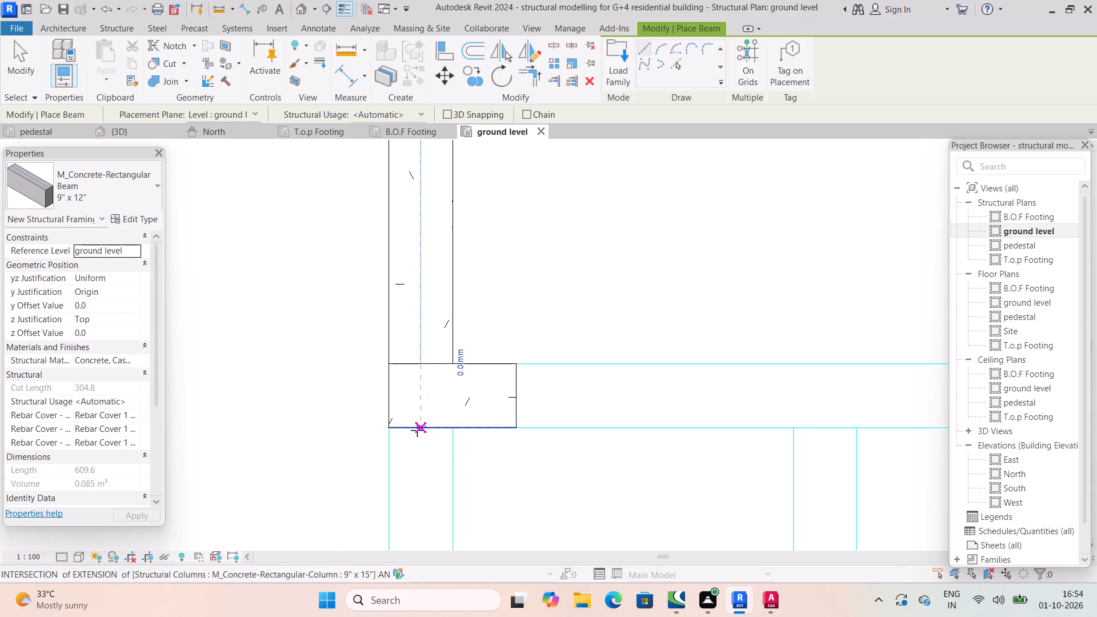
Place a 9" x 12" beam on the west edge from the 9" x 15" column south to the 9" x 18" column.
left_click(417, 430)
middle_click_drag(416, 521, 459, 209)
scroll(458, 213, "down", 1)
middle_click_drag(430, 456, 442, 274)
scroll(429, 372, "down", 1)
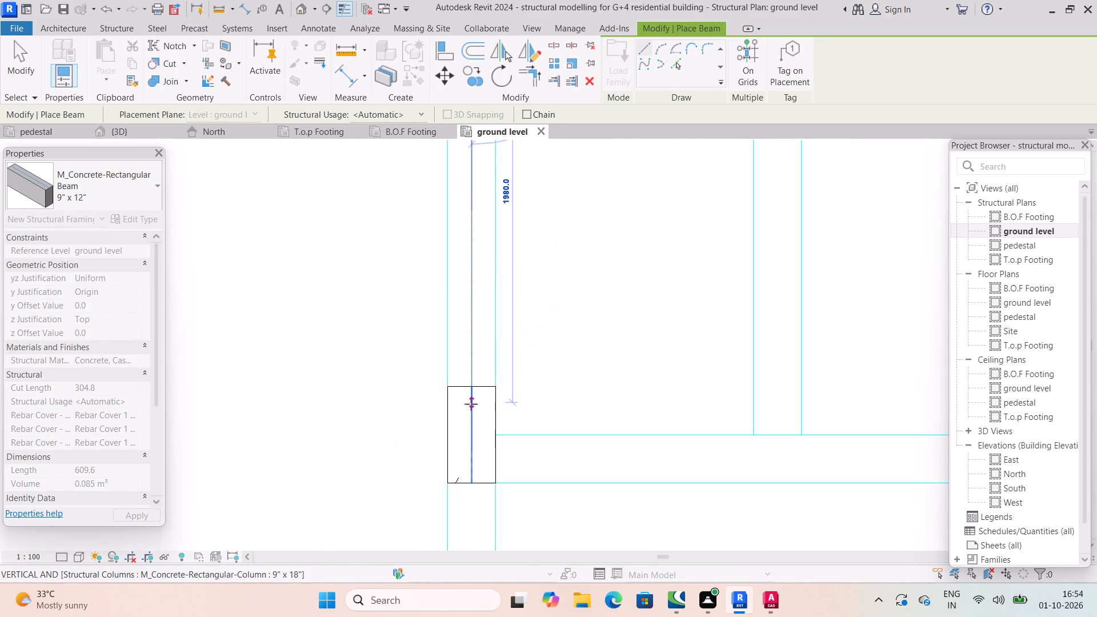
scroll(470, 395, "up", 1)
left_click_drag(471, 389, 477, 389)
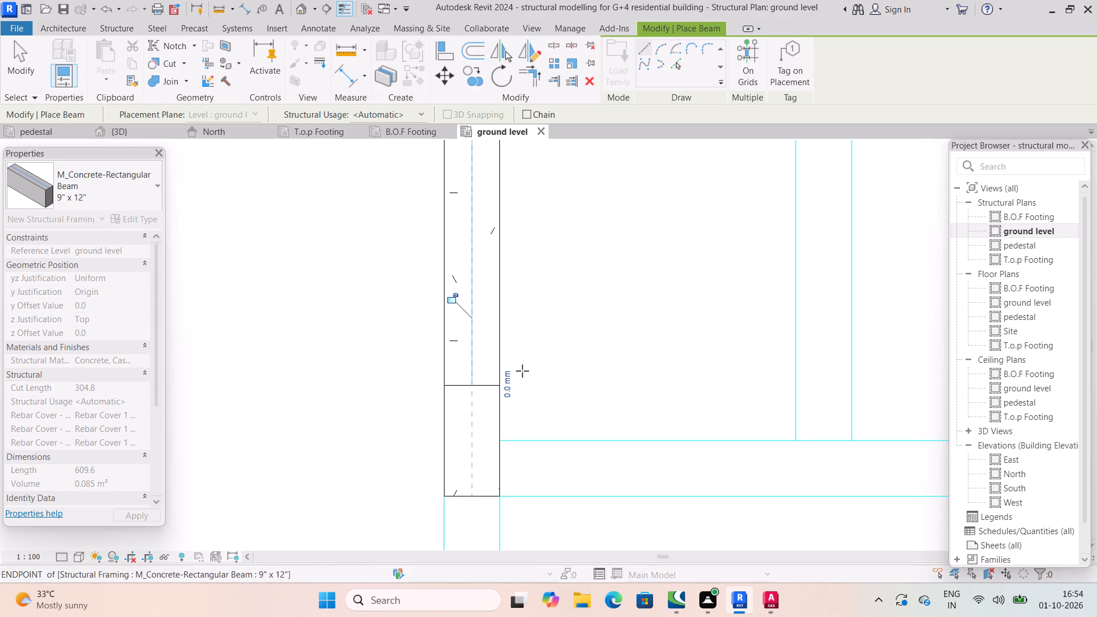
Place a 9" x 12" beam from the west edge's 9" x 18" column south to the next column inside the larger square column.
left_click(473, 498)
middle_click_drag(471, 550, 502, 241)
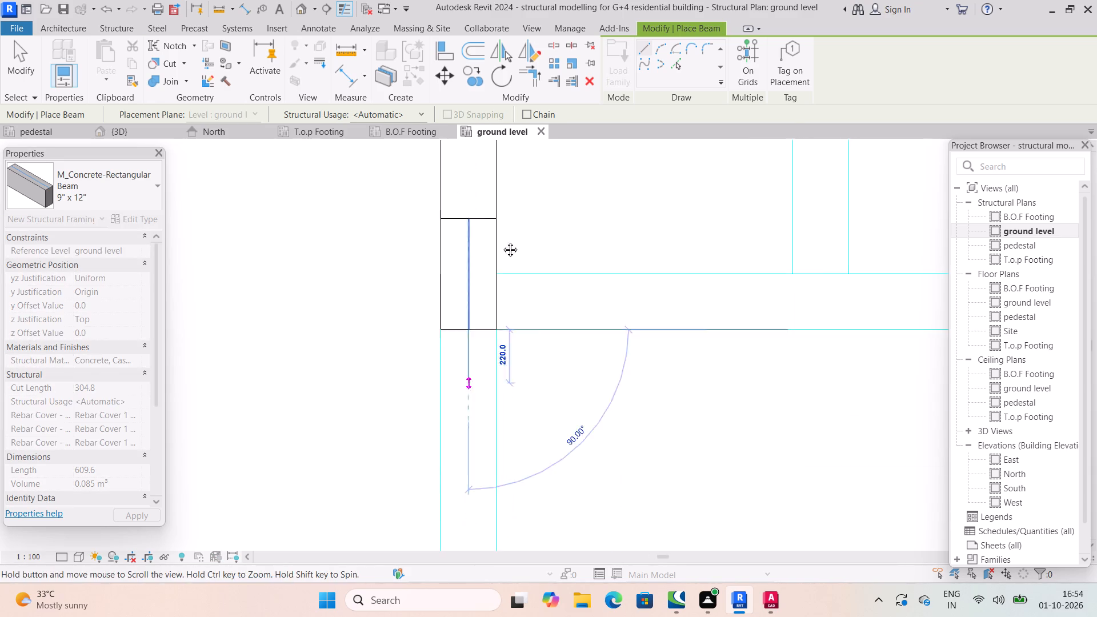
middle_click_drag(502, 241, 505, 222)
scroll(505, 219, "down", 1)
middle_click_drag(511, 437, 530, 179)
middle_click_drag(534, 407, 531, 55)
scroll(542, 227, "down", 4)
middle_click_drag(527, 414, 546, 109)
scroll(532, 243, "down", 2)
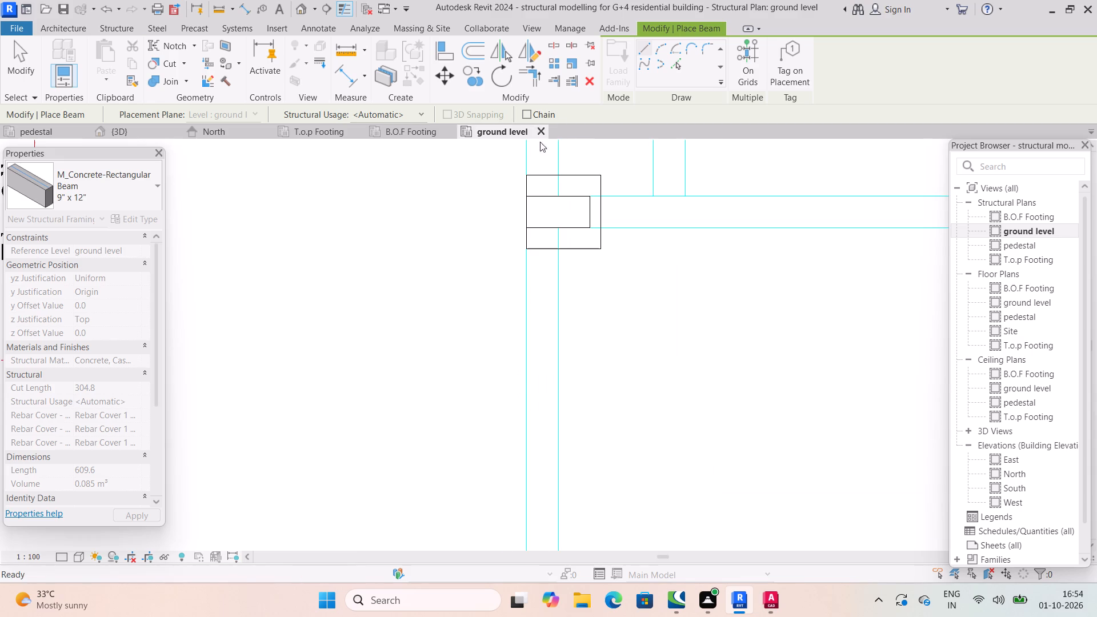
scroll(551, 204, "up", 4)
left_click(538, 191)
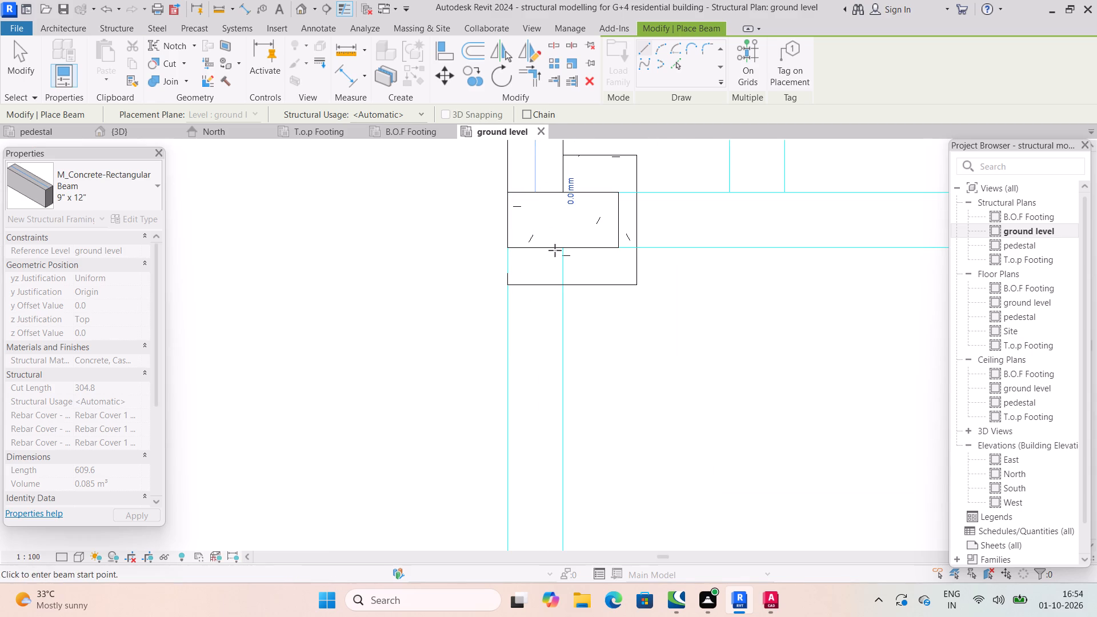
Place a 9" x 12" beam from that west-edge column south to the southwest corner column.
left_click(532, 251)
middle_click_drag(550, 359, 604, 18)
scroll(564, 226, "down", 1)
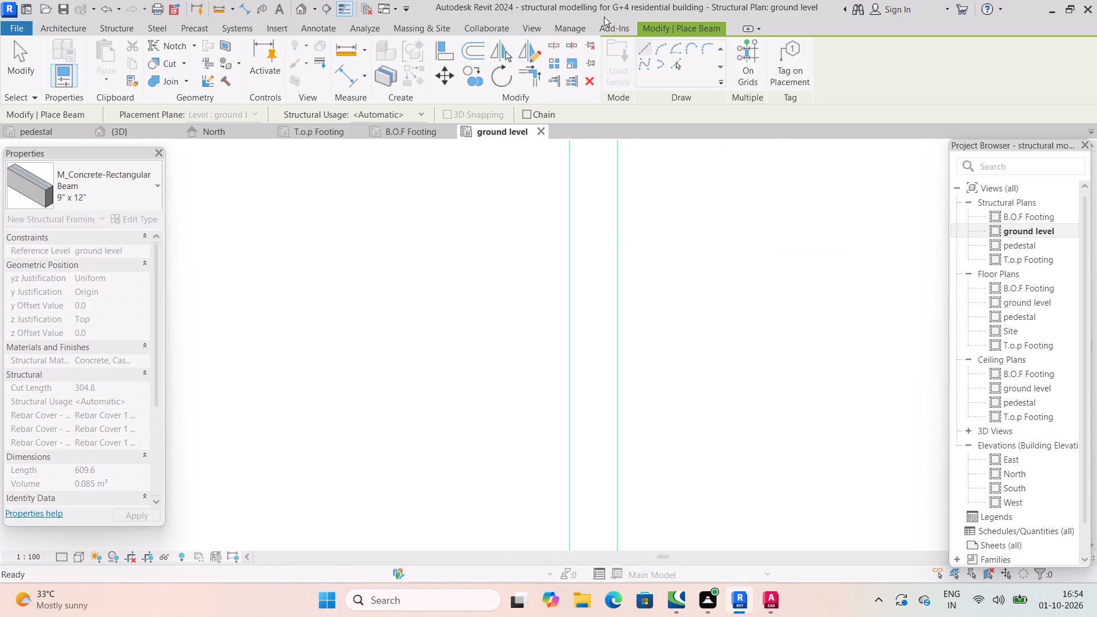
middle_click_drag(616, 408, 575, 50)
scroll(592, 241, "down", 1)
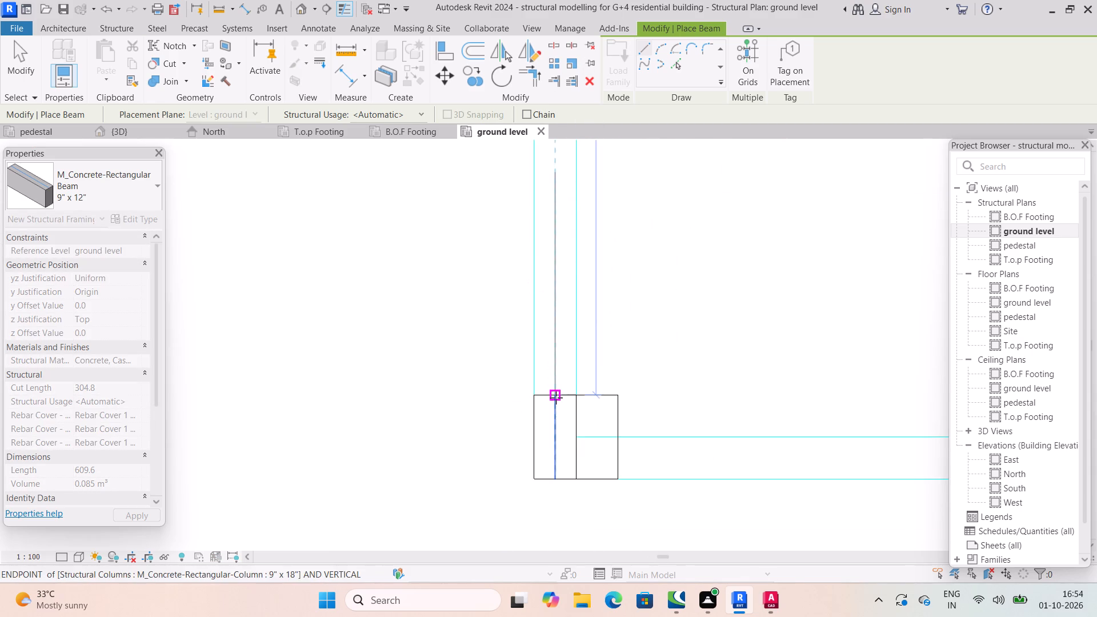
left_click(556, 398)
Place a 9" x 12" beam about 4406 mm long on the south edge from the southwest corner column to the middle column.
middle_click_drag(631, 293, 595, 228)
scroll(626, 291, "down", 8)
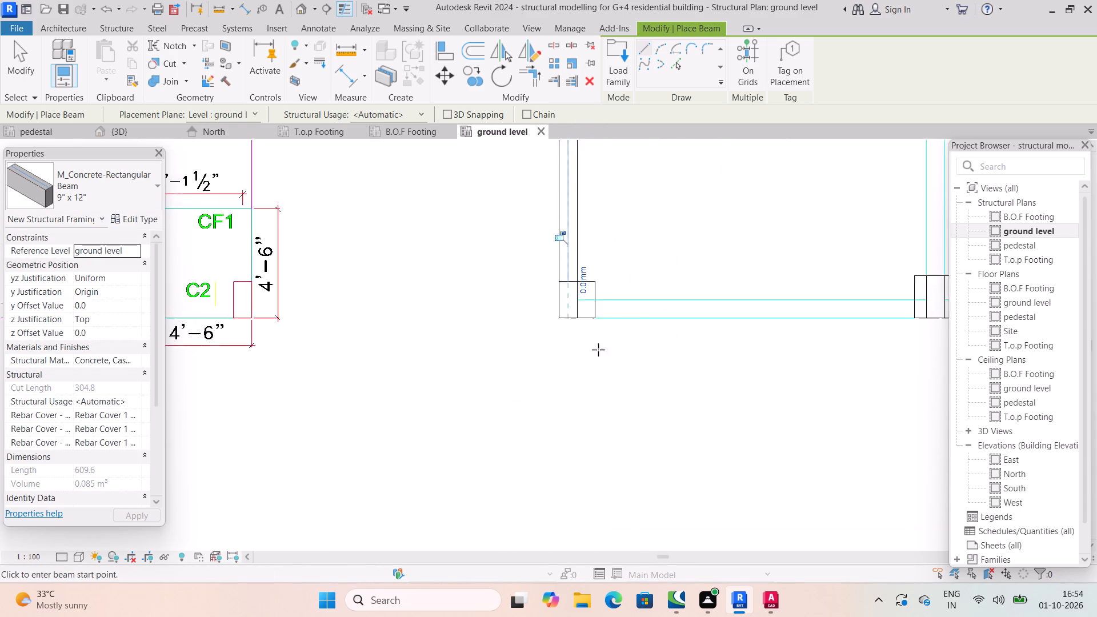
scroll(598, 350, "down", 2)
middle_click_drag(691, 266, 653, 316)
scroll(591, 355, "up", 4)
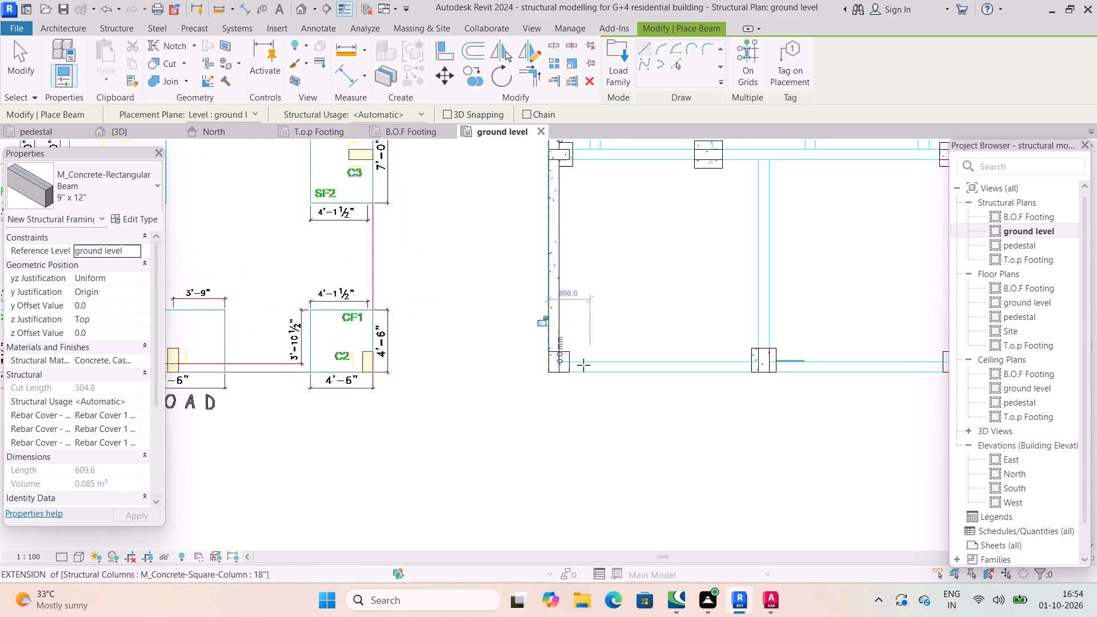
scroll(559, 367, "up", 4)
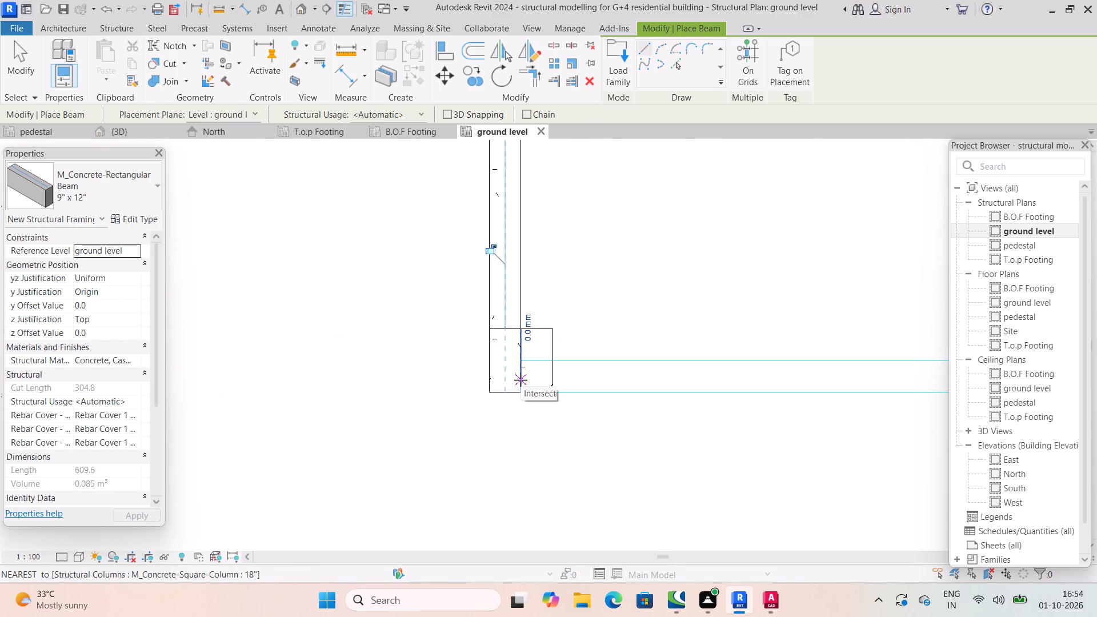
left_click(521, 376)
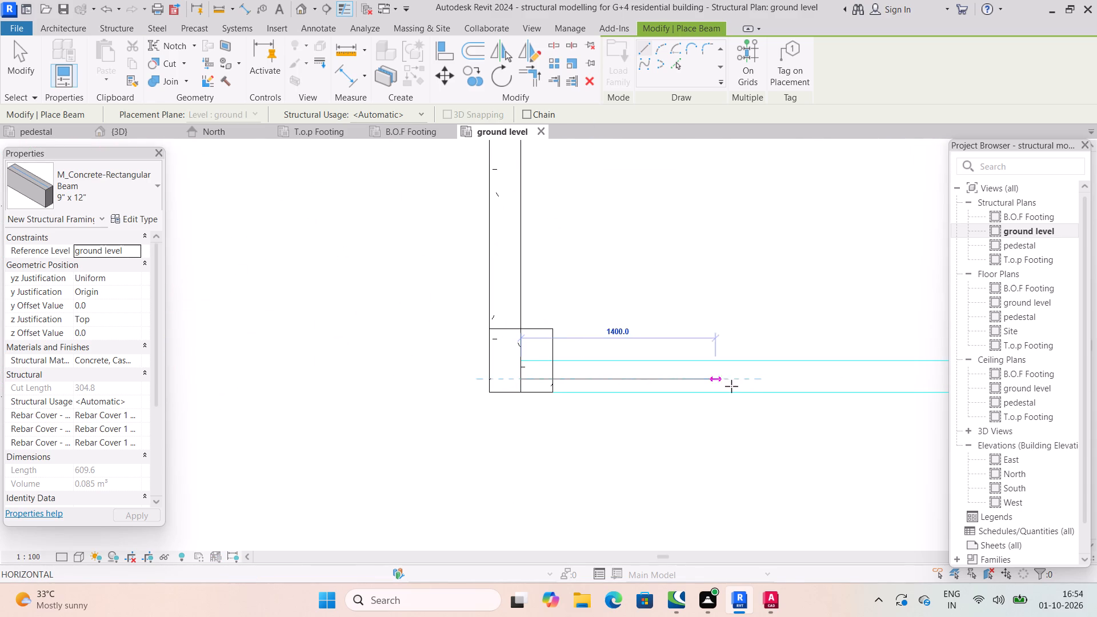
middle_click_drag(758, 381, 562, 350)
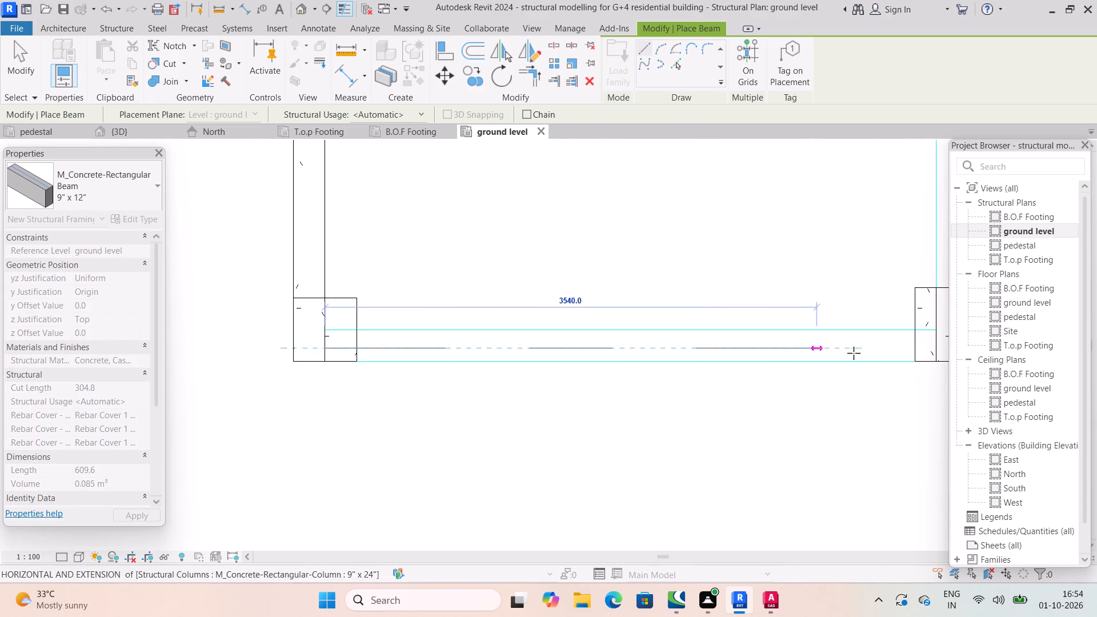
middle_click_drag(886, 347, 733, 336)
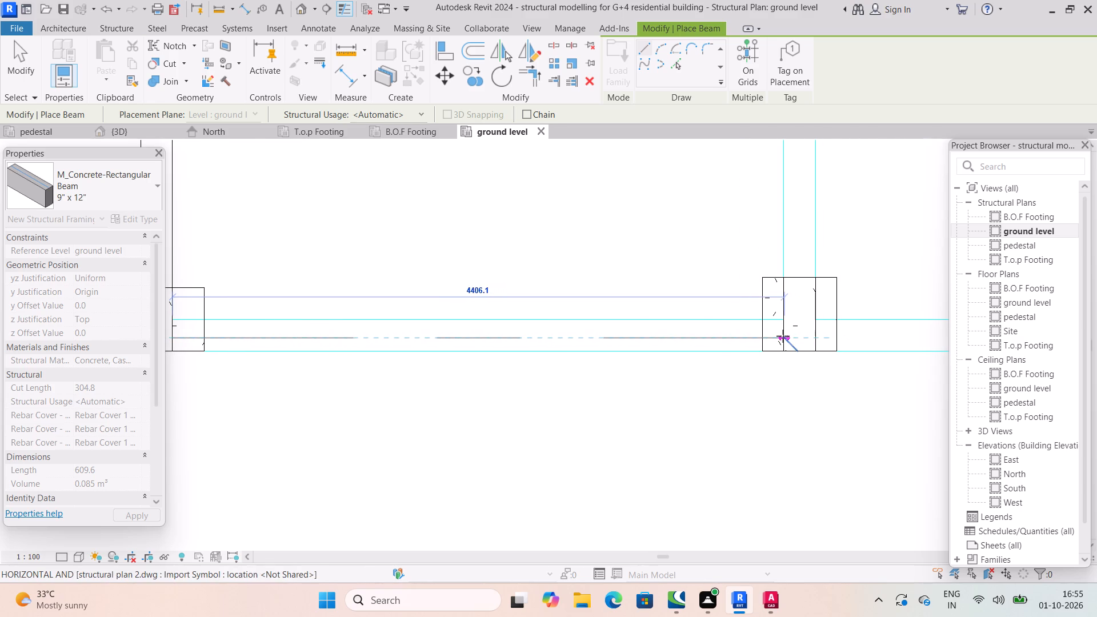
left_click(783, 336)
Examine the new south-edge beam's fit against the plan lines and columns at both of its ends.
scroll(426, 307, "down", 3)
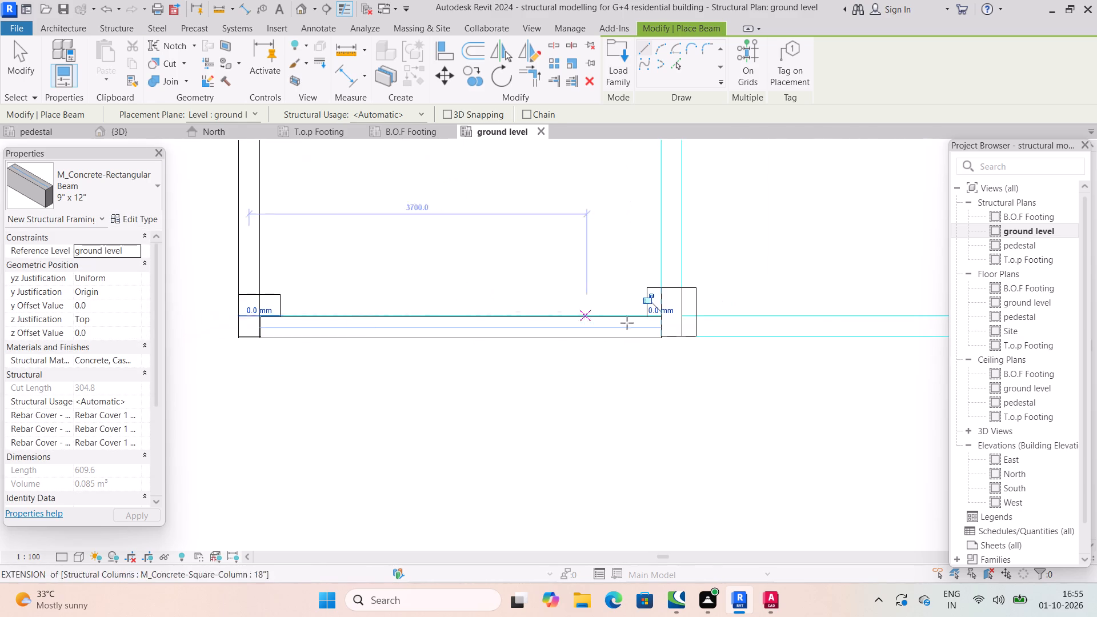
scroll(322, 298, "up", 7)
middle_click_drag(262, 322, 330, 296)
scroll(330, 296, "down", 2)
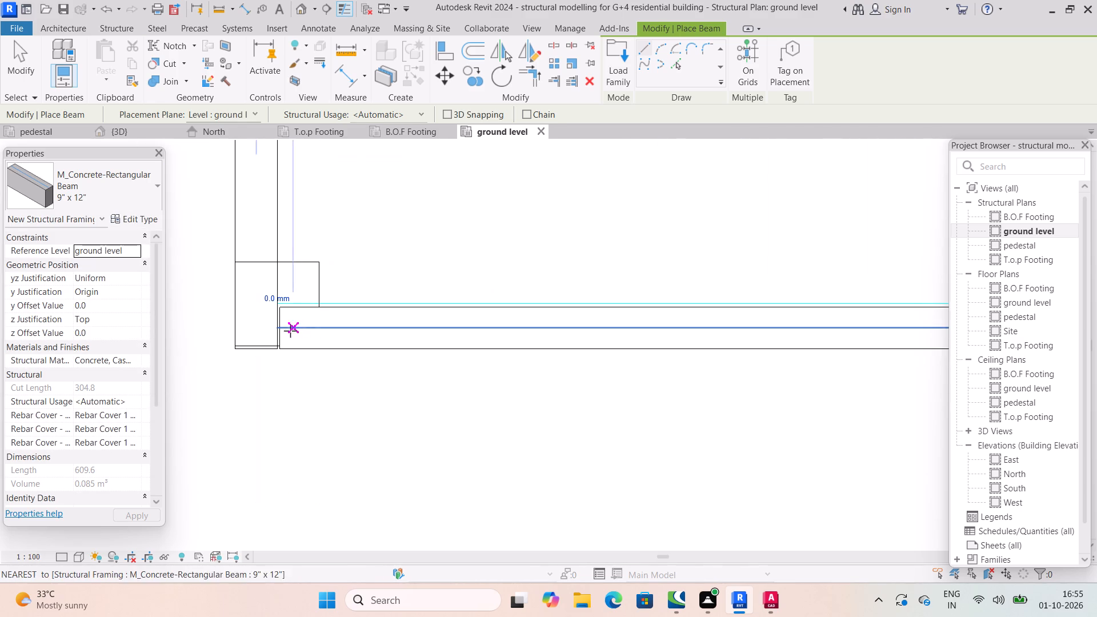
scroll(285, 337, "up", 7)
scroll(468, 311, "down", 4)
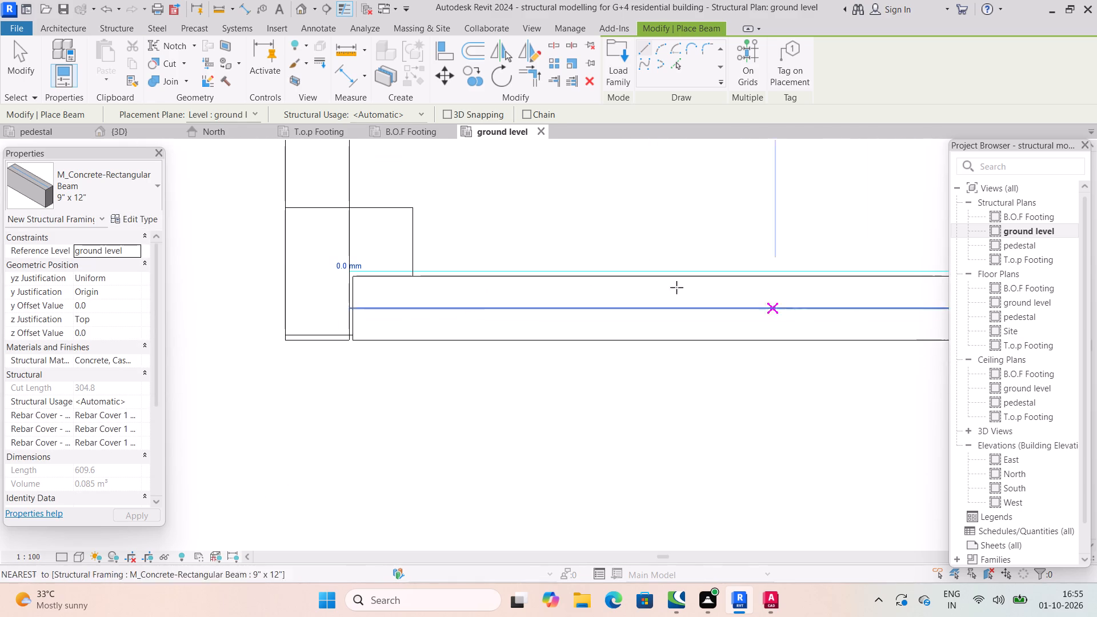
middle_click_drag(644, 281, 134, 303)
scroll(442, 291, "down", 1)
middle_click_drag(698, 343, 138, 265)
scroll(346, 306, "down", 1)
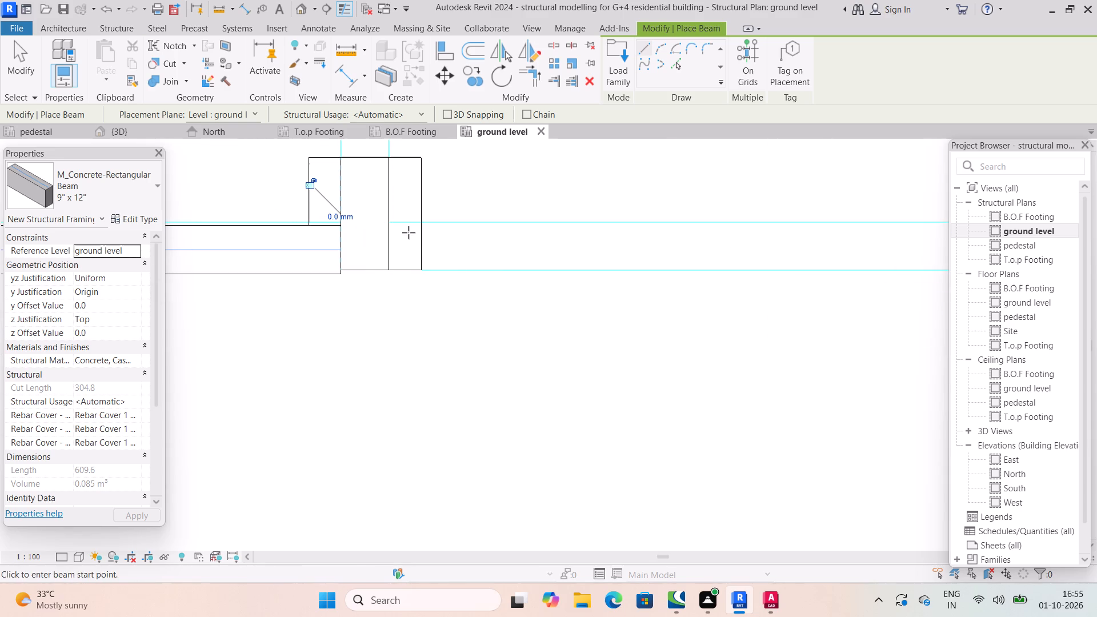
Place a 9" x 12" beam on the south edge from the middle column east to the southeast corner column.
key("Escape")
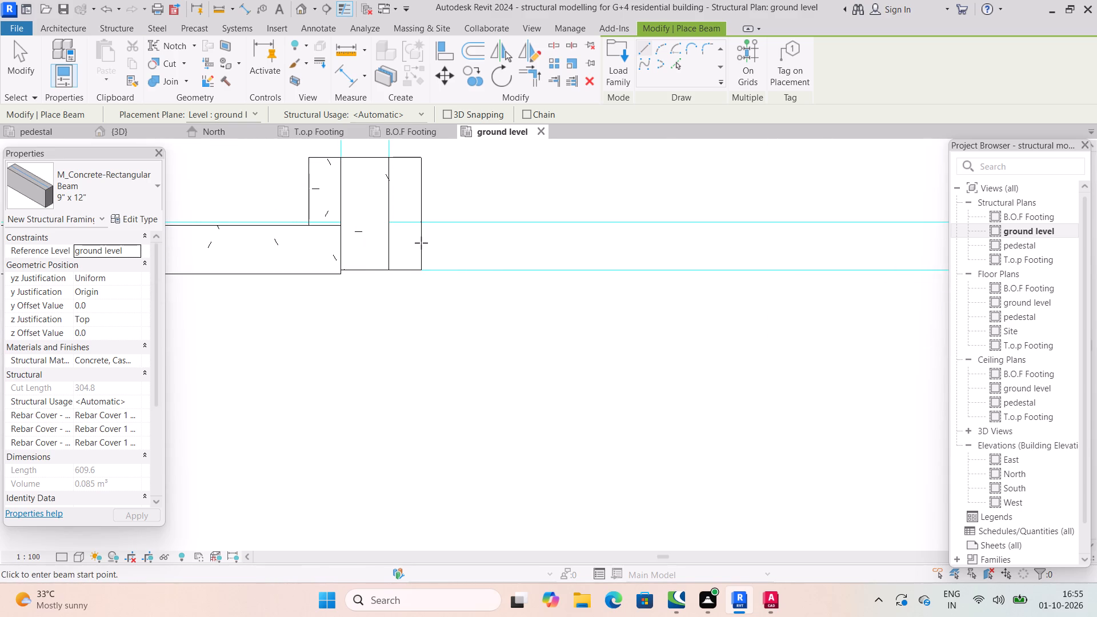
left_click(421, 243)
middle_click_drag(635, 239, 423, 247)
scroll(635, 239, "down", 1)
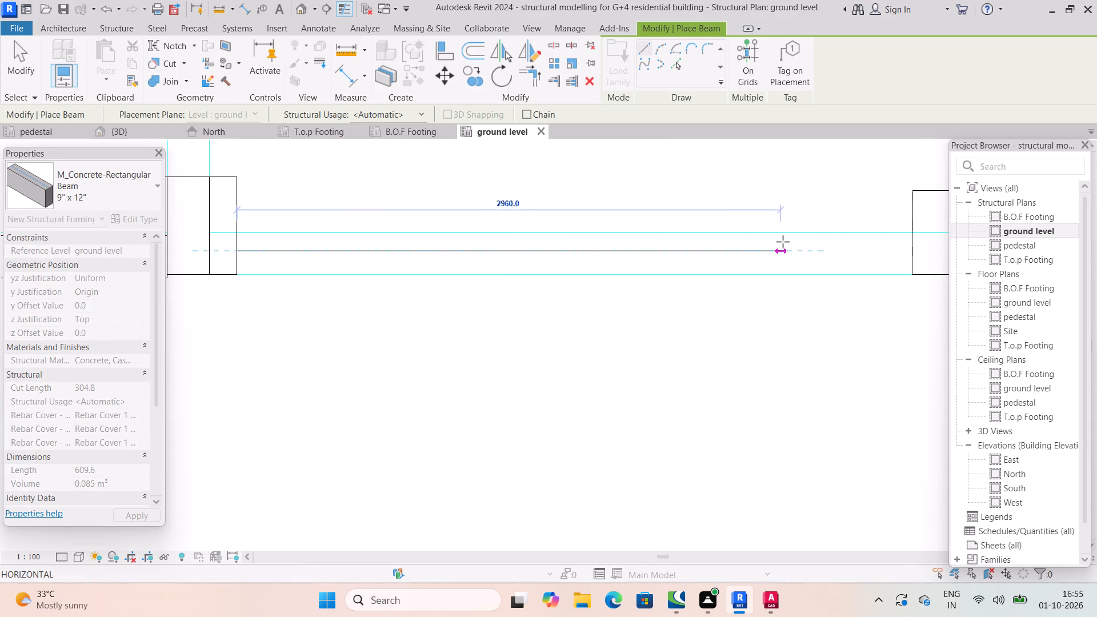
middle_click_drag(907, 247, 675, 267)
scroll(866, 250, "down", 1)
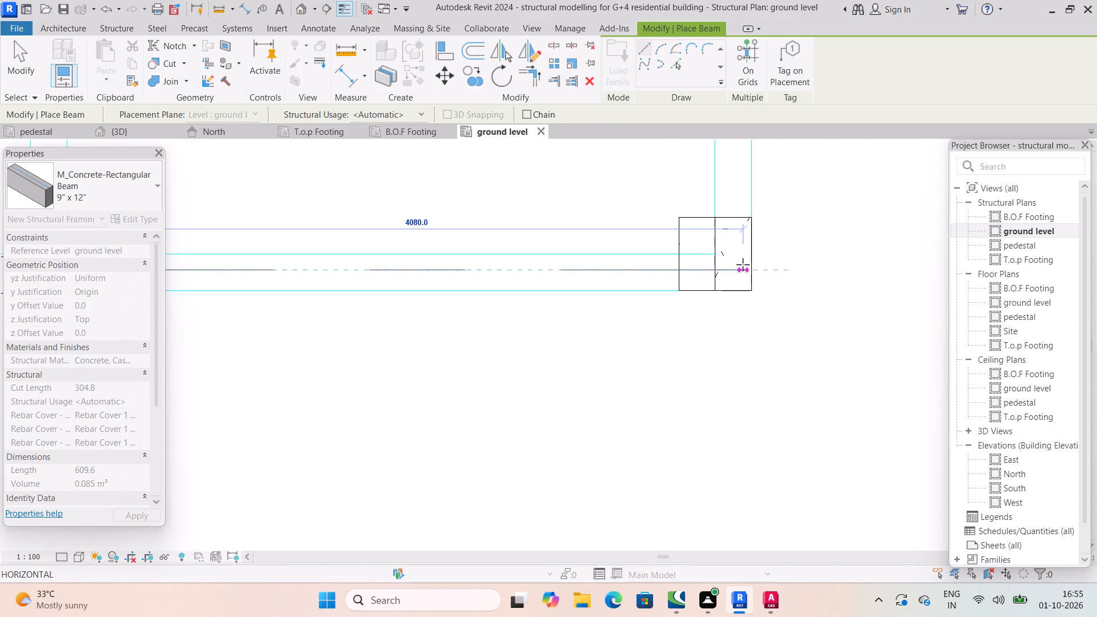
left_click(712, 268)
Place a 9" x 12" beam on the east edge from the southeast corner column north to the next column.
middle_click_drag(634, 273, 622, 328)
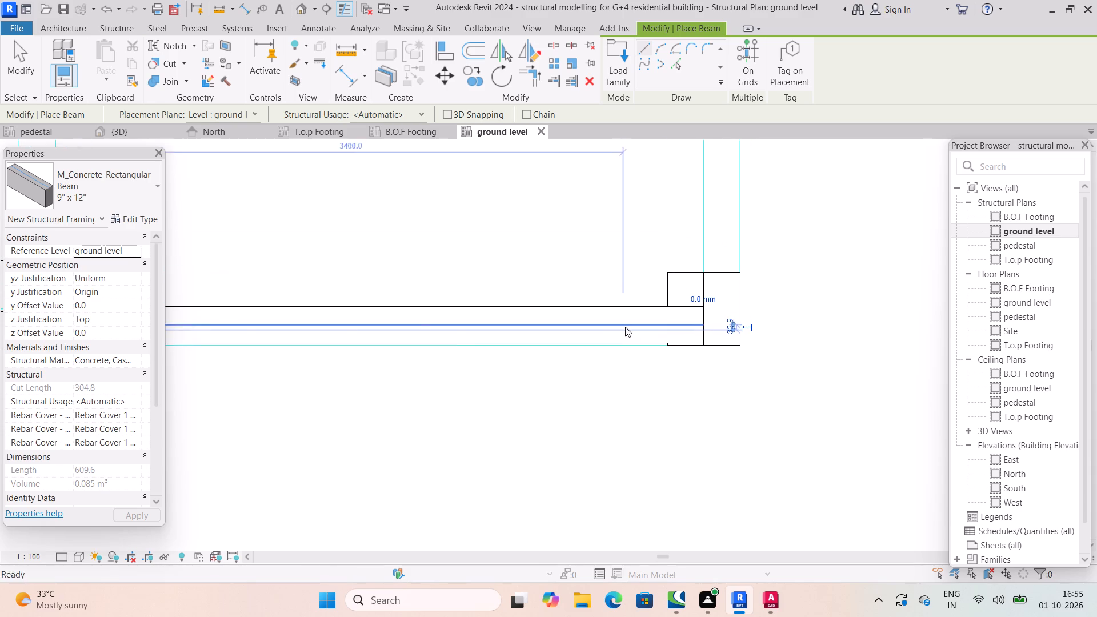
left_click(725, 270)
middle_click_drag(714, 179, 715, 385)
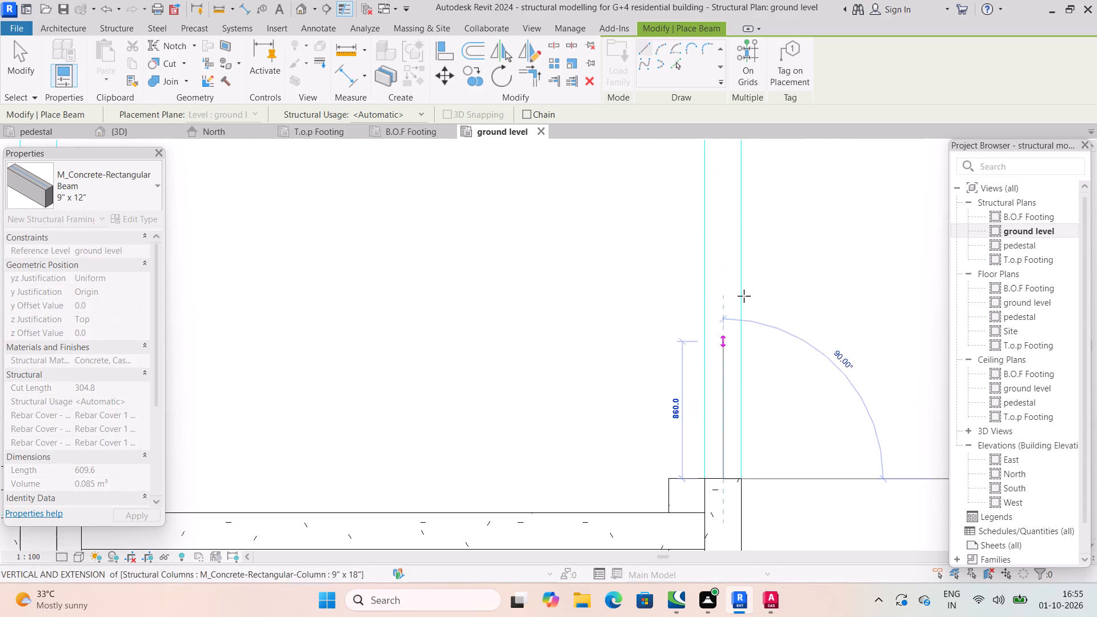
middle_click_drag(718, 189, 710, 500)
scroll(707, 204, "down", 1)
middle_click_drag(707, 226, 708, 447)
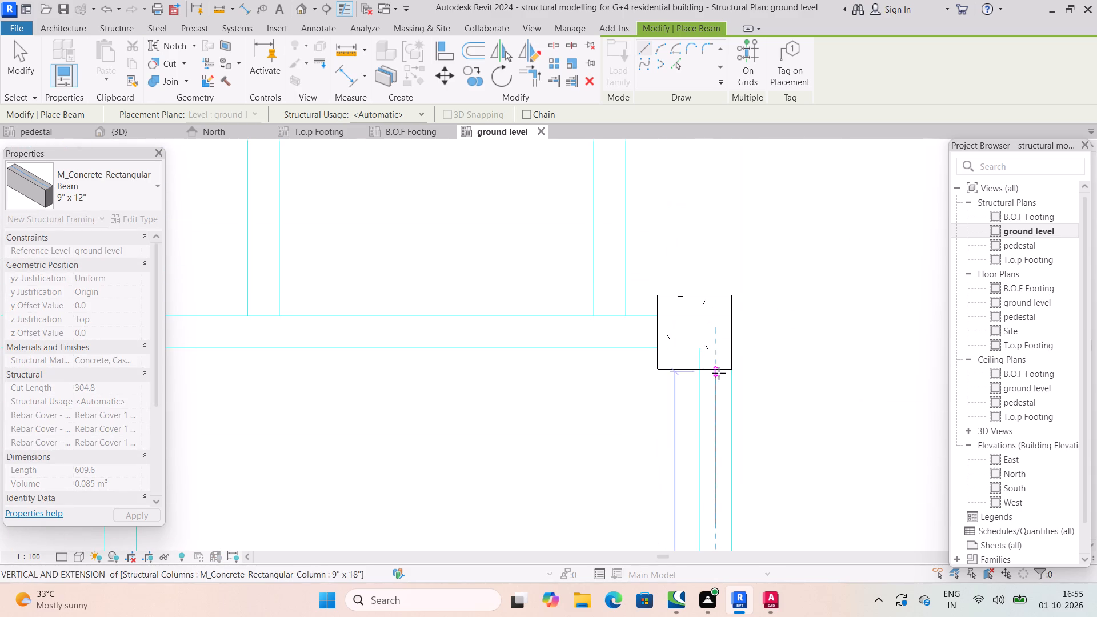
left_click(719, 351)
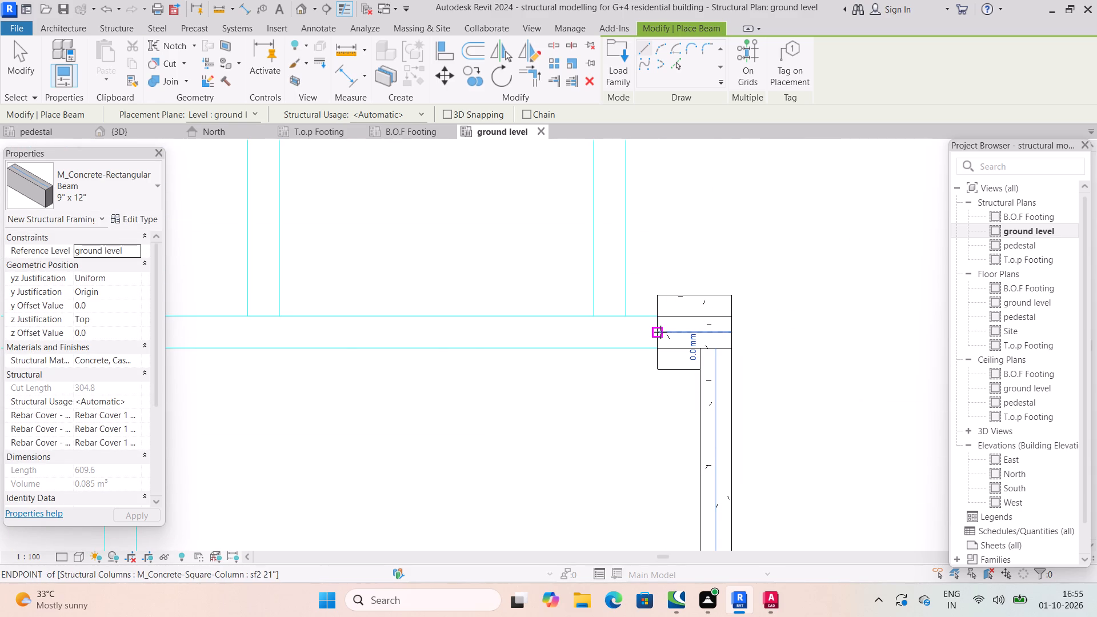
Place a 9" x 12" beam from that east-edge column west to the interior column on the same line.
left_click(660, 332)
middle_click_drag(257, 317, 763, 312)
scroll(477, 328, "down", 1)
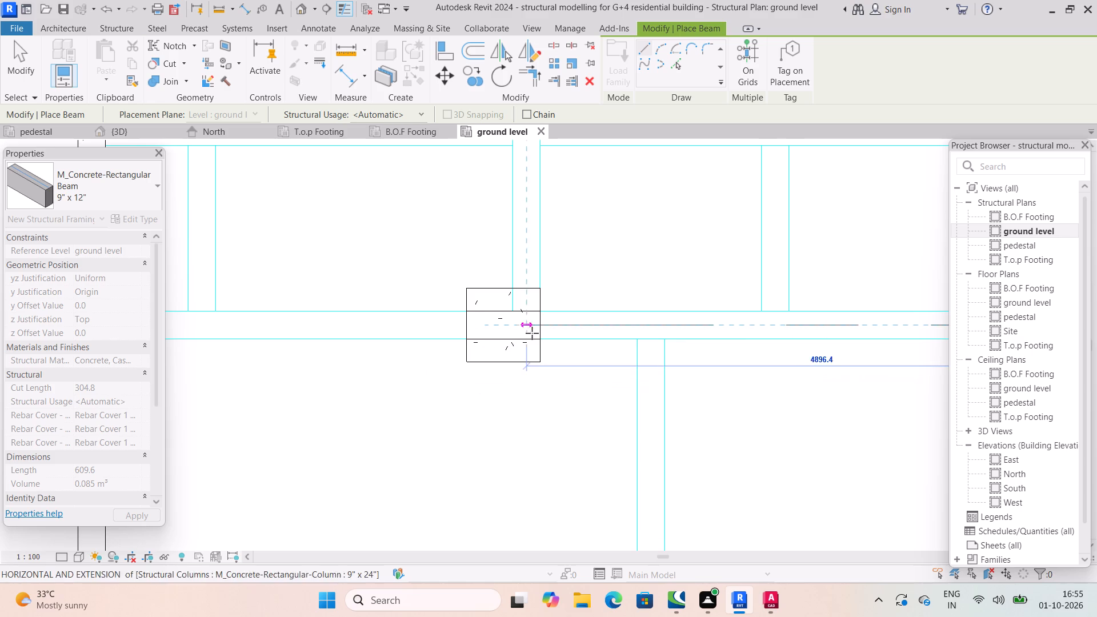
left_click(539, 331)
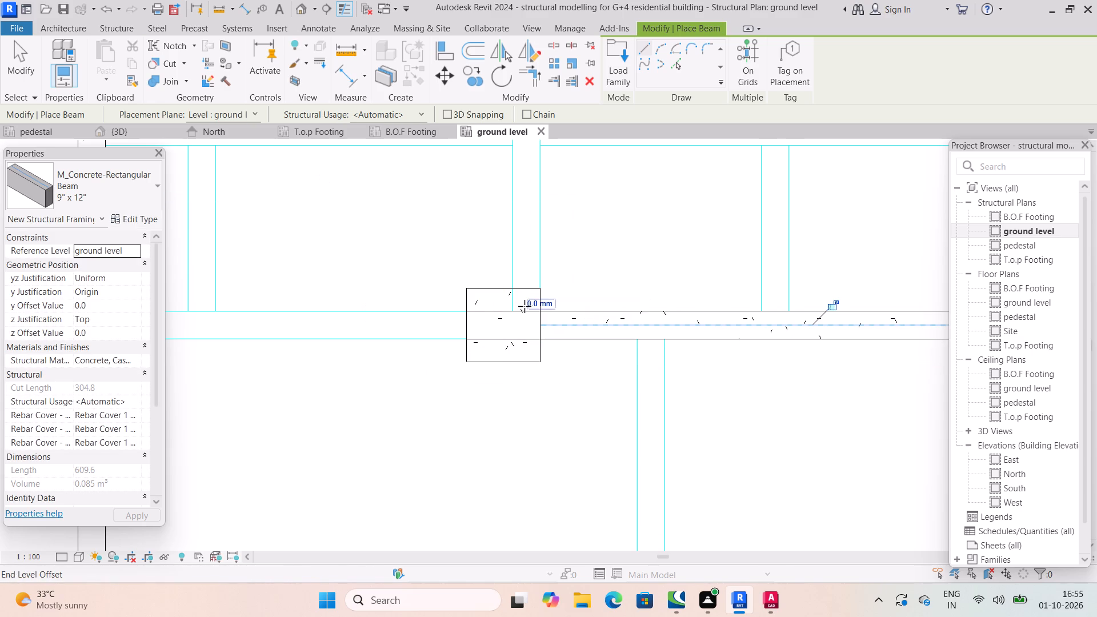
Place a 9" x 12" beam from the same interior column west to the west-edge column, completing that beam line.
left_click_drag(467, 326, 459, 324)
middle_click_drag(374, 330, 756, 365)
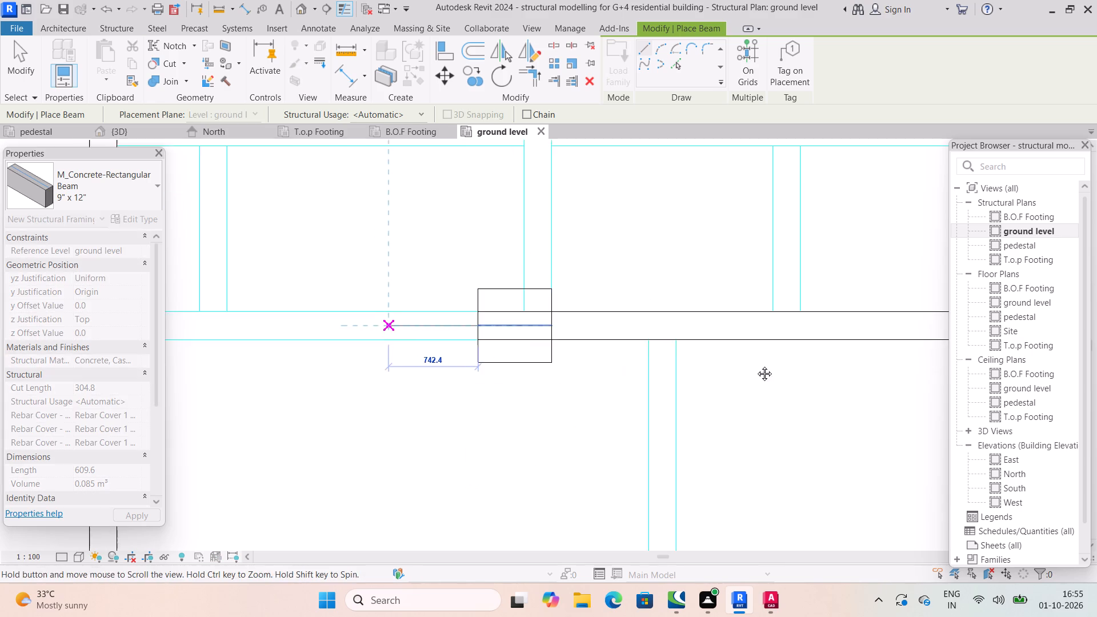
middle_click_drag(756, 365, 864, 366)
scroll(864, 366, "down", 1)
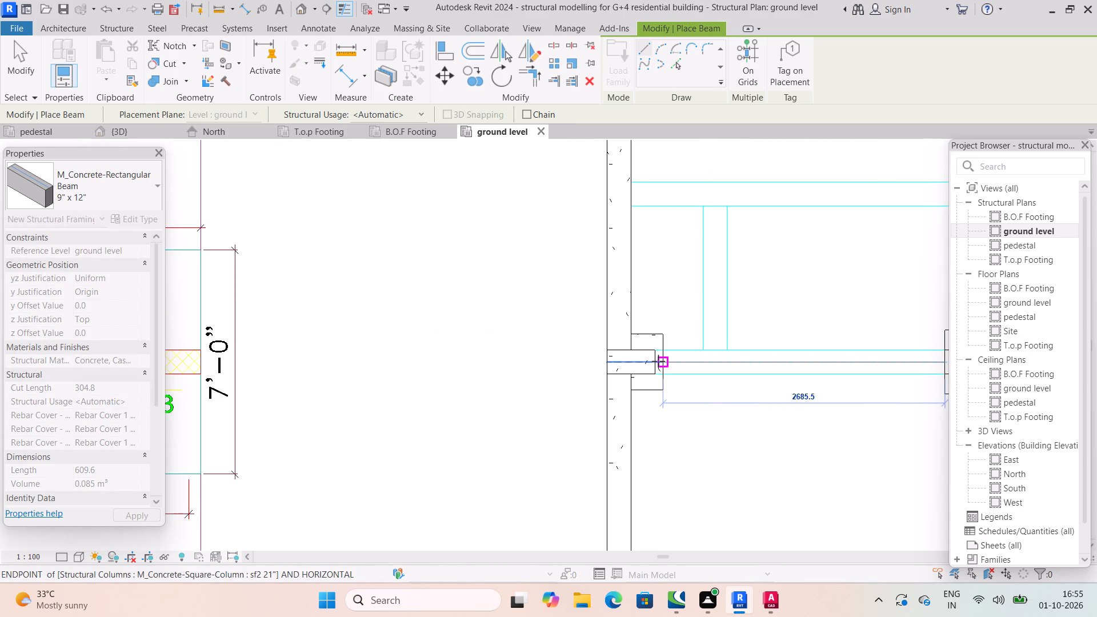
scroll(658, 361, "up", 5)
left_click(652, 363)
middle_click_drag(692, 340, 633, 433)
scroll(670, 378, "down", 5)
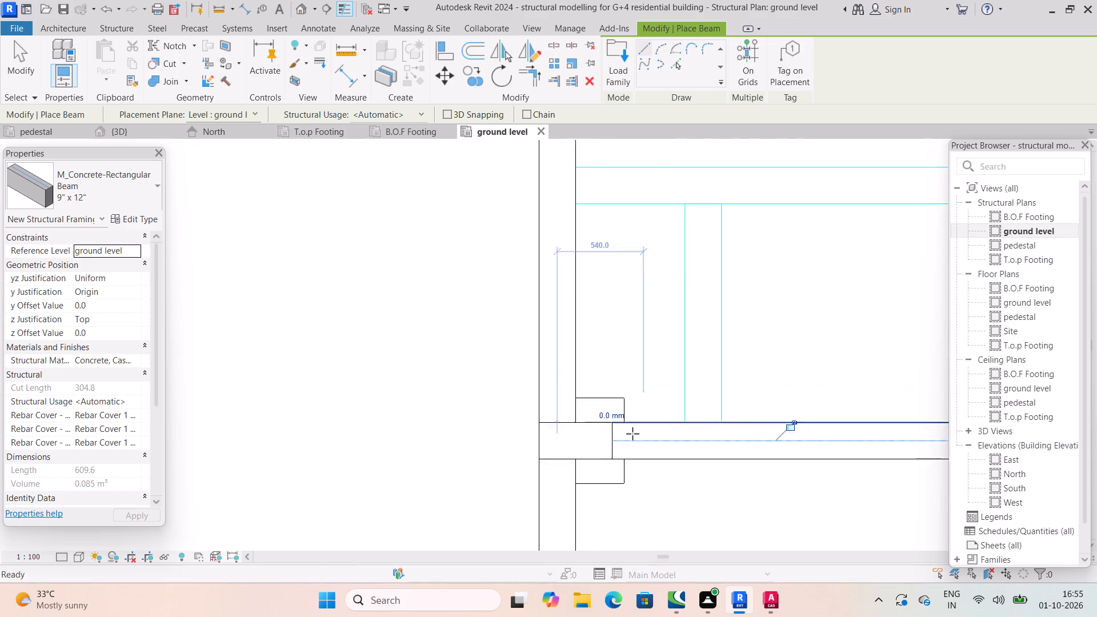
scroll(578, 275, "up", 2)
scroll(578, 279, "down", 9)
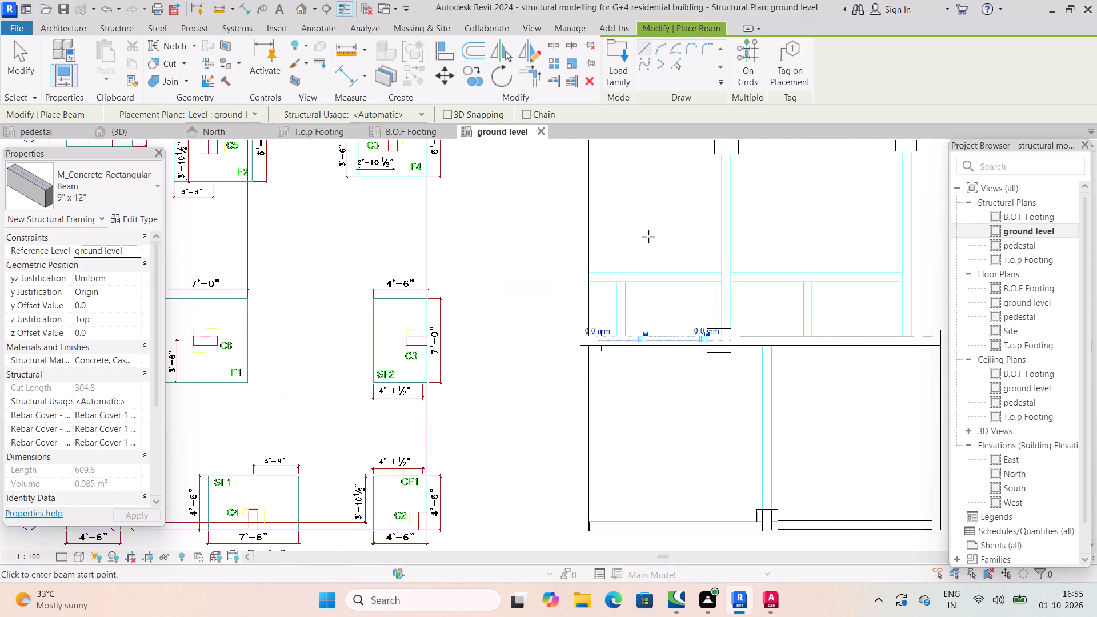
Place a 9" x 12" beam about 2135 mm long from the upper west-edge column east to the nearest interior vertical beam line.
middle_click_drag(652, 221, 621, 336)
scroll(648, 230, "down", 1)
middle_click_drag(600, 207, 610, 322)
scroll(610, 322, "down", 1)
scroll(628, 248, "up", 7)
scroll(544, 238, "up", 5)
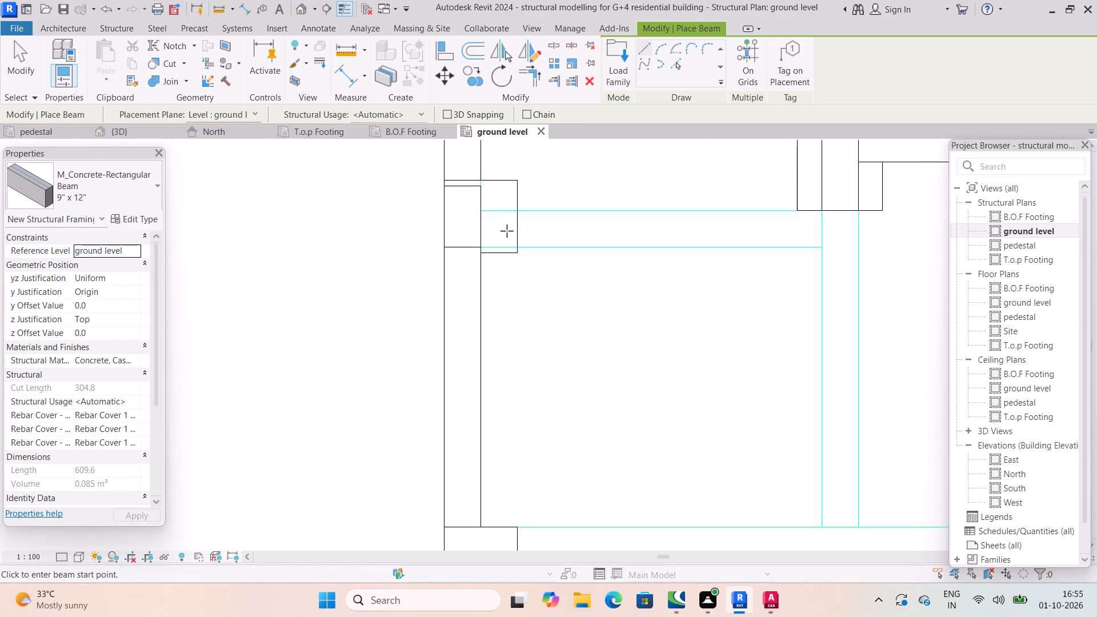
left_click(481, 224)
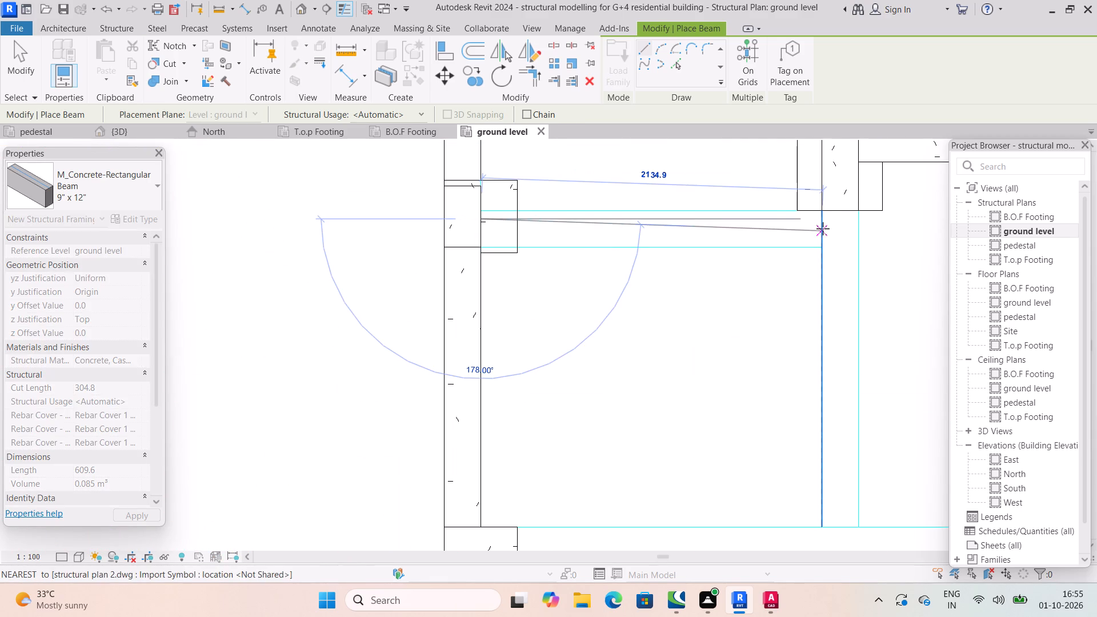
left_click(822, 226)
Place a 9" x 12" beam about 3700 mm long from the next west-edge column to the south, east to the 21" interior column.
middle_click_drag(815, 275, 682, 273)
scroll(779, 282, "down", 1)
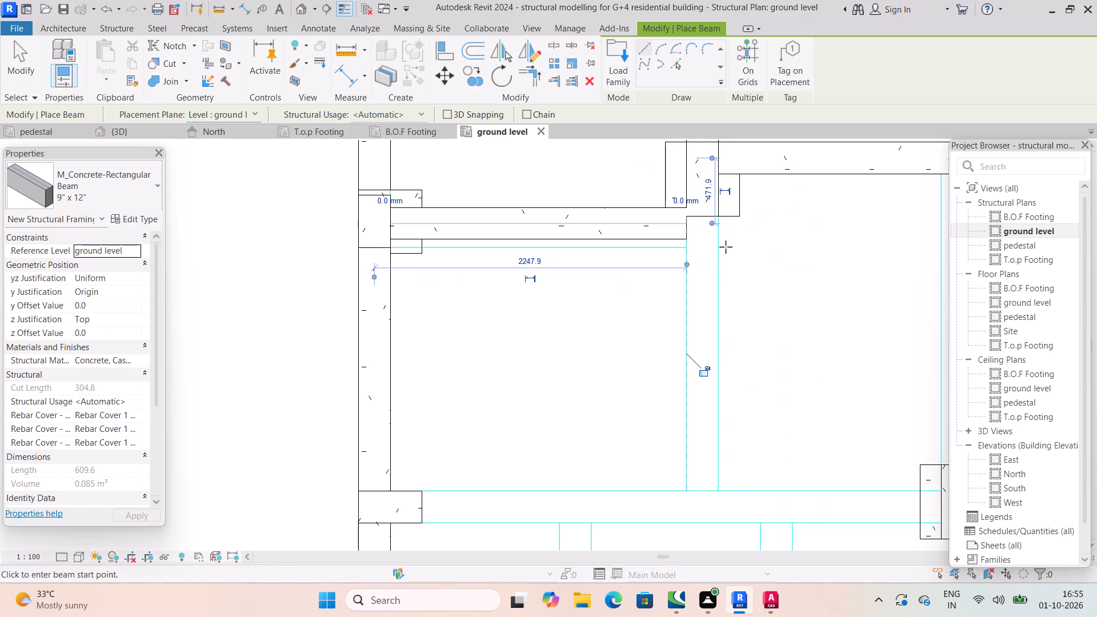
scroll(695, 206, "down", 4)
middle_click_drag(695, 209, 695, 226)
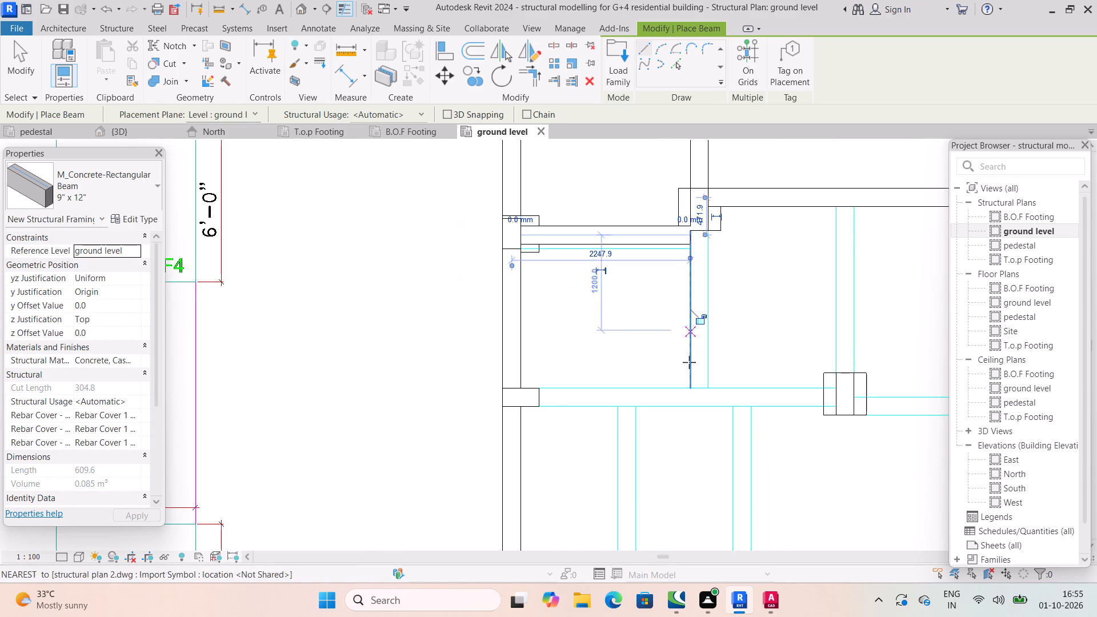
scroll(543, 402, "up", 4)
left_click(538, 395)
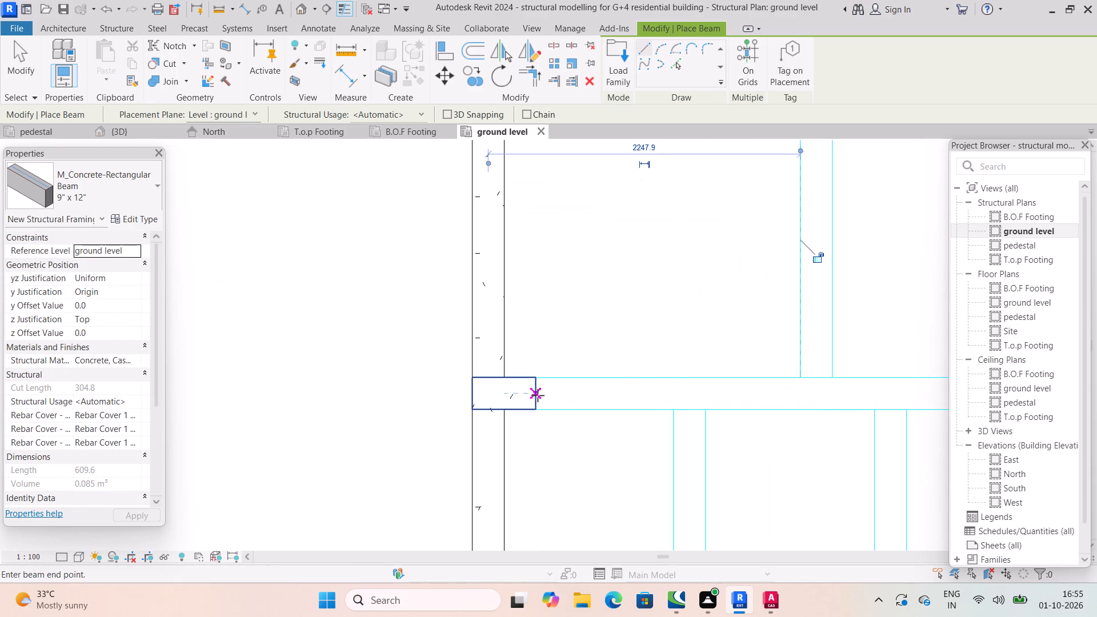
middle_click_drag(832, 362, 439, 320)
scroll(818, 373, "down", 1)
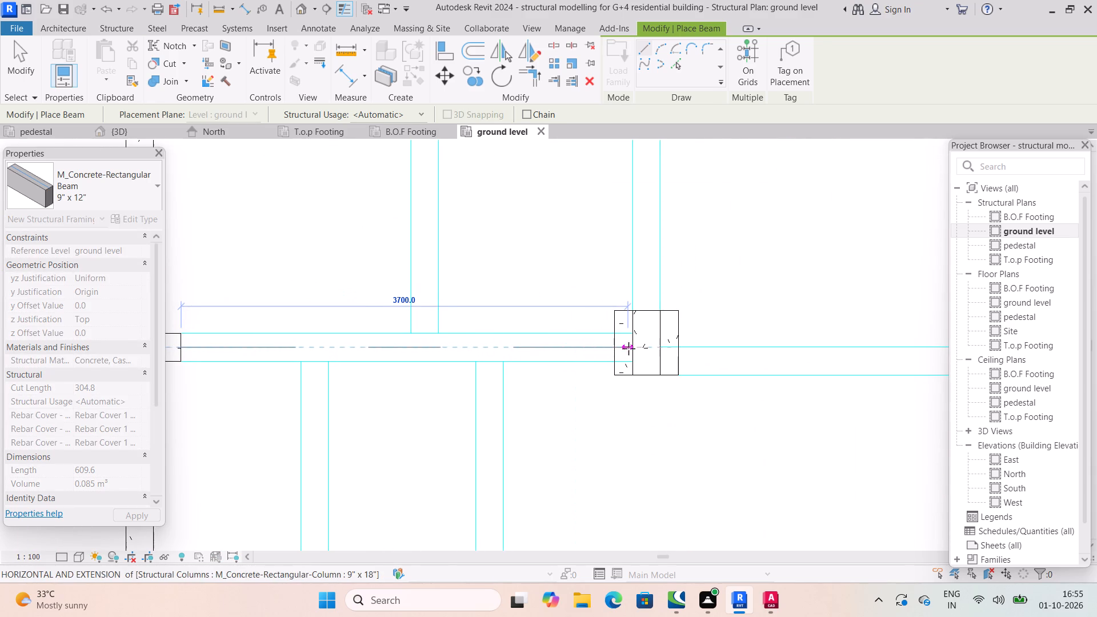
left_click(633, 348)
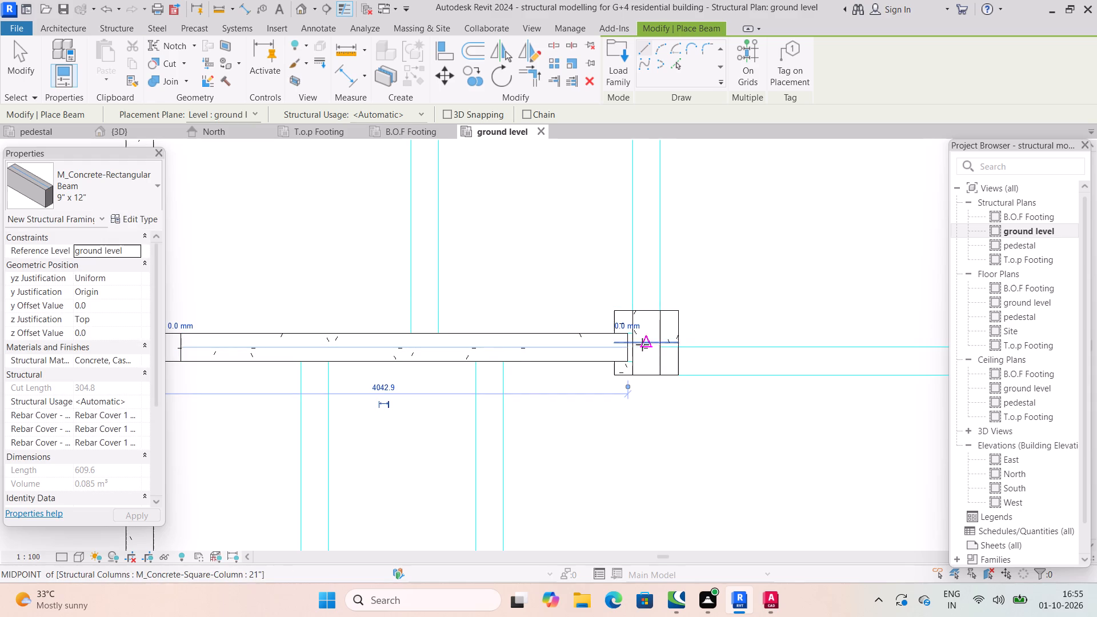
Place a 9" x 12" beam about 3780 mm long from the 21" interior column east to the eastern vertical beam line.
scroll(648, 342, "down", 3)
scroll(666, 351, "up", 3)
middle_click_drag(732, 364, 682, 372)
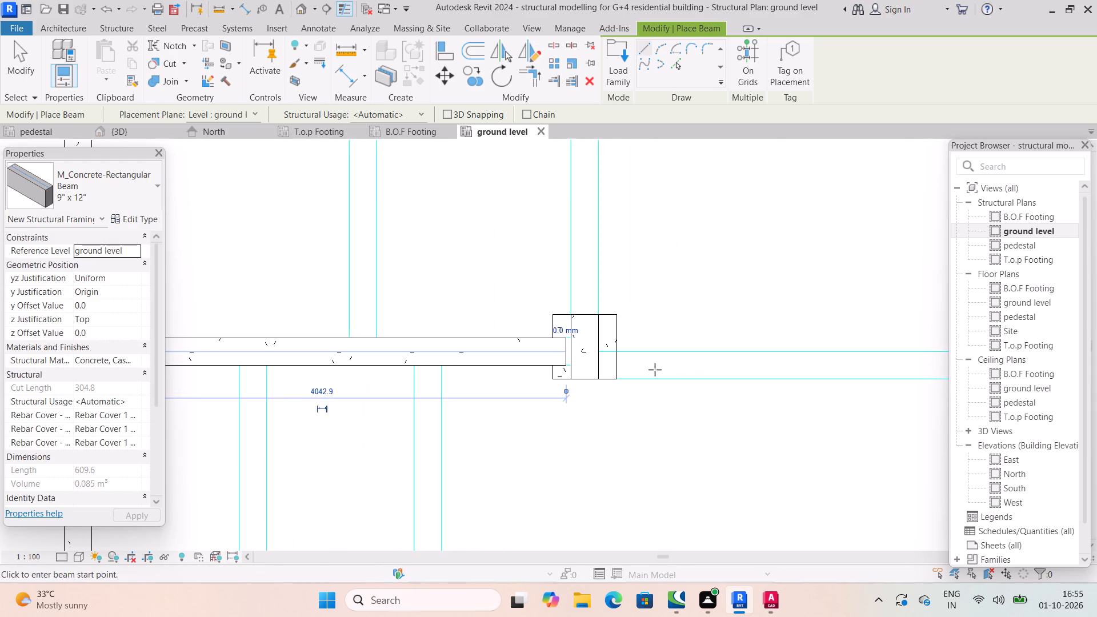
scroll(617, 357, "up", 3)
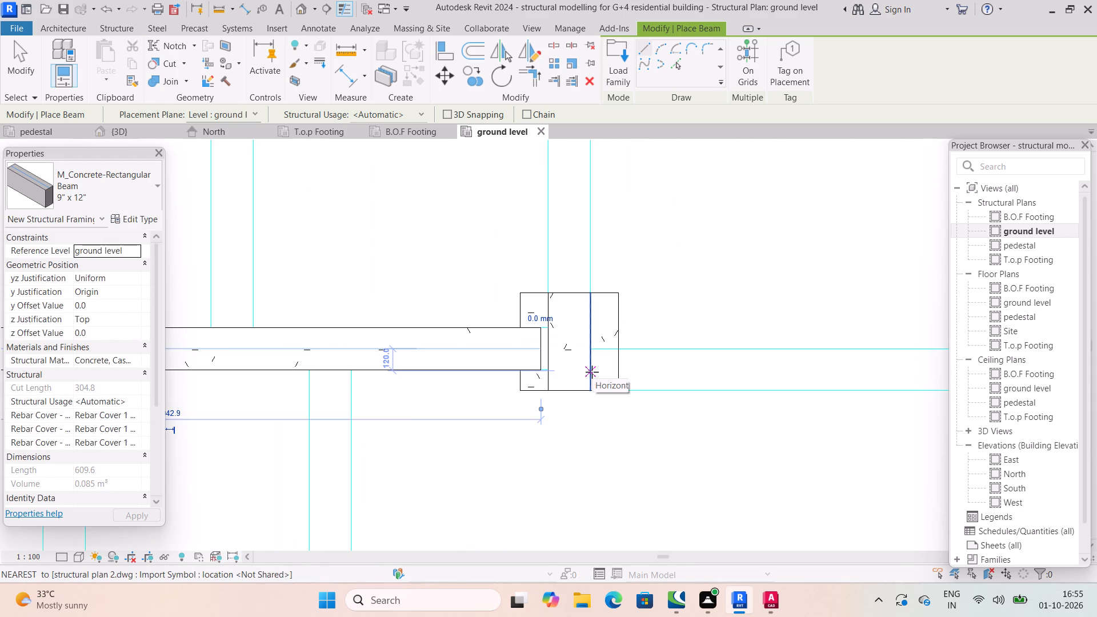
left_click(592, 370)
middle_click_drag(823, 358, 461, 339)
scroll(770, 363, "down", 1)
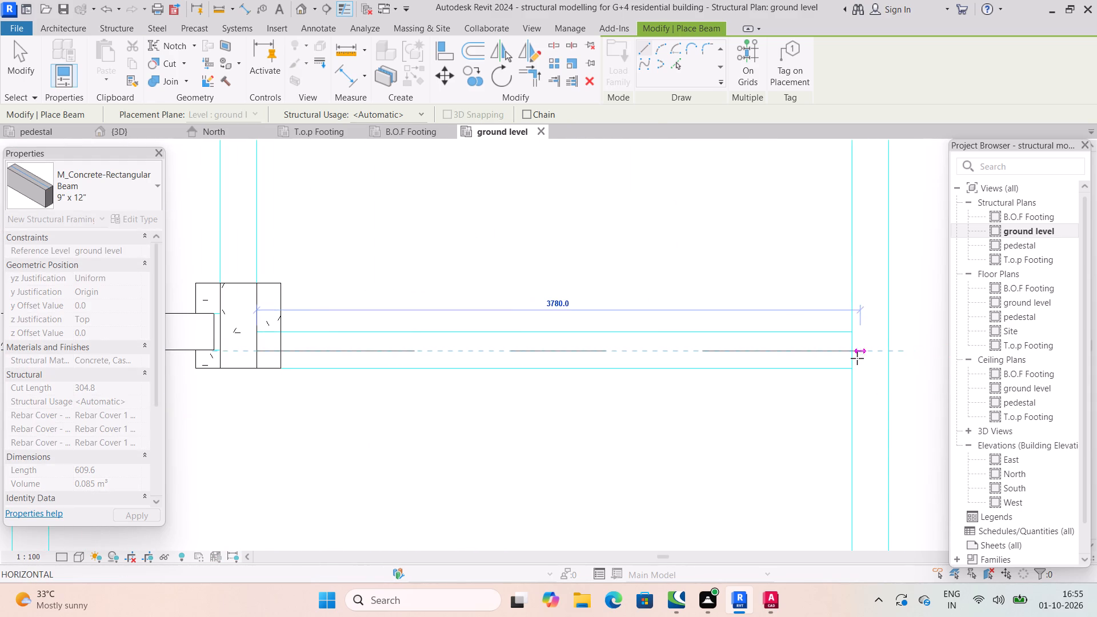
left_click(855, 358)
key("Escape")
Place a 9" x 12" beam along the eastern vertical beam line from the 18" column south to the next column's north face.
middle_click_drag(864, 302, 829, 381)
scroll(859, 318, "down", 3)
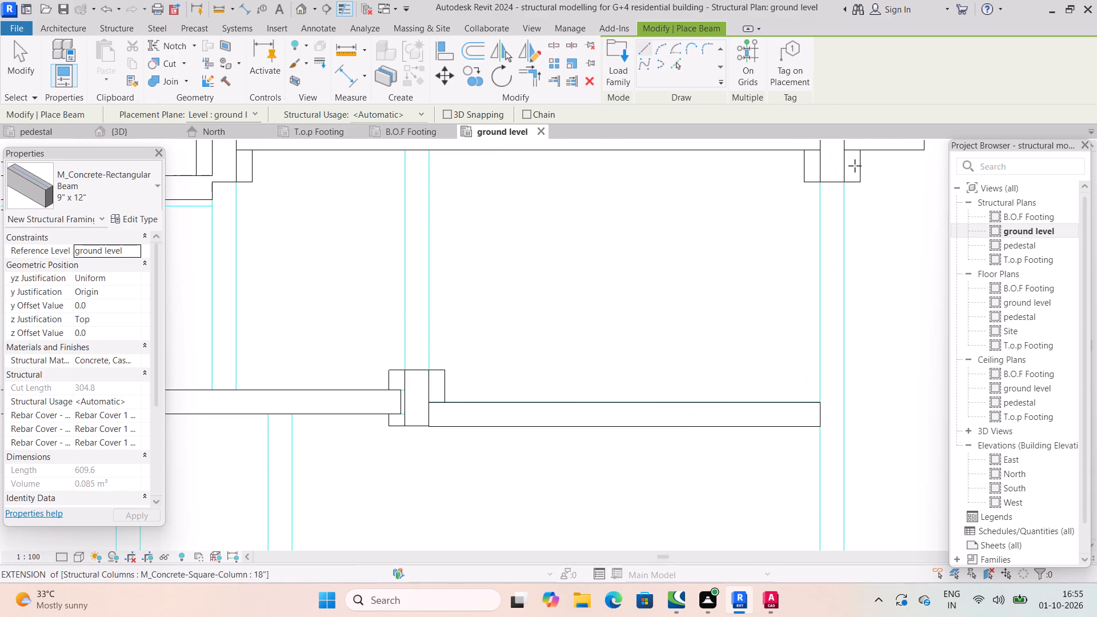
middle_click_drag(820, 197, 813, 258)
scroll(826, 257, "up", 4)
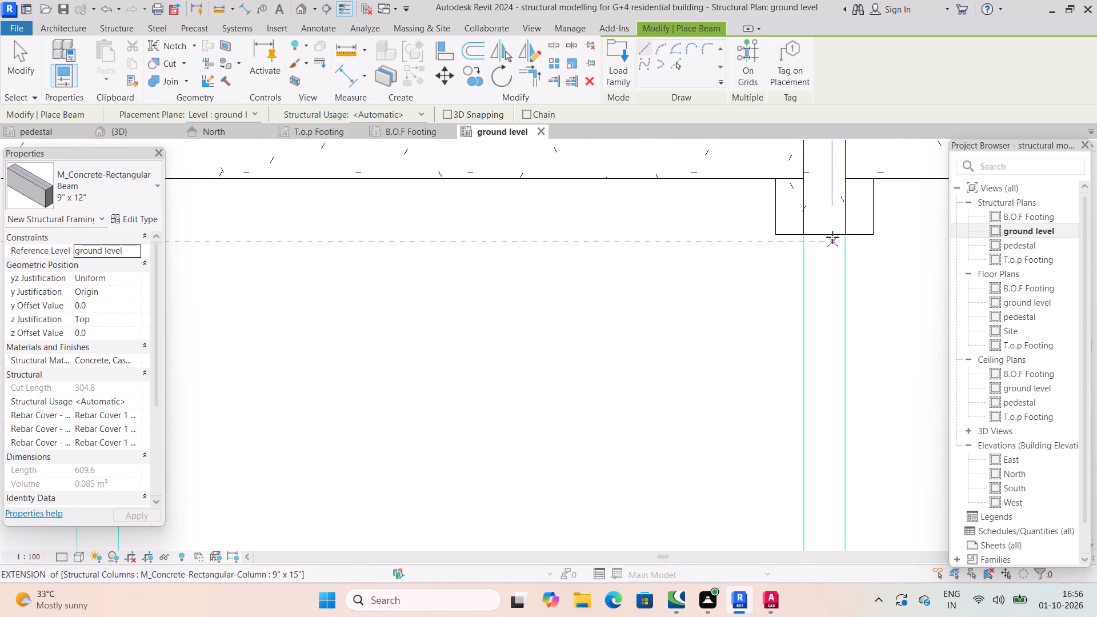
left_click(824, 233)
middle_click_drag(828, 360, 763, 0)
scroll(760, 0, "down", 1)
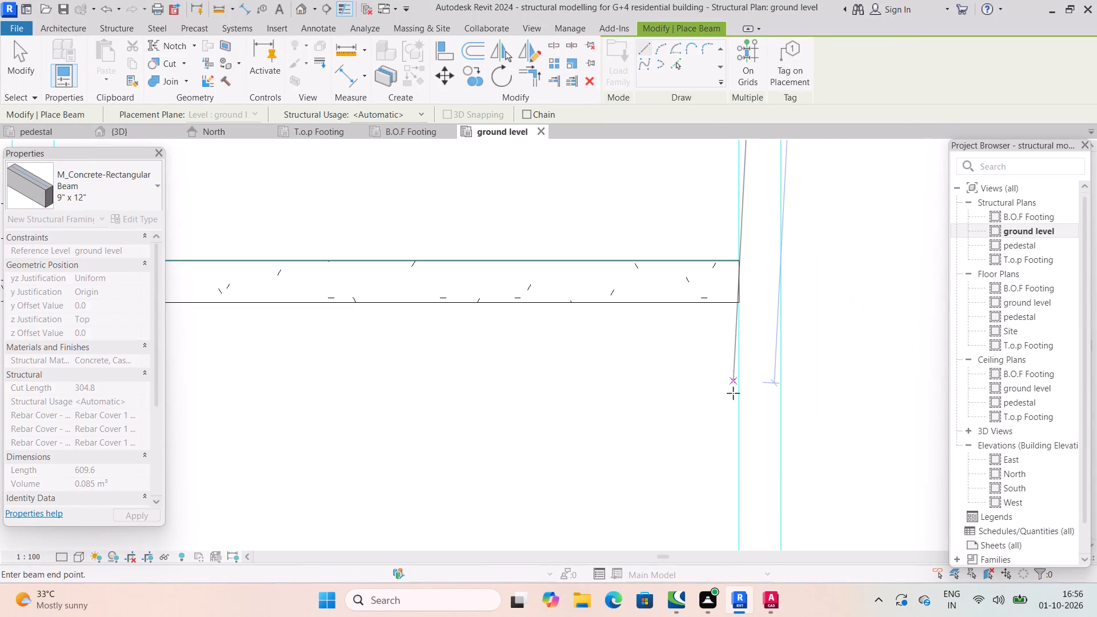
middle_click_drag(769, 422, 748, 9)
scroll(743, 334, "down", 1)
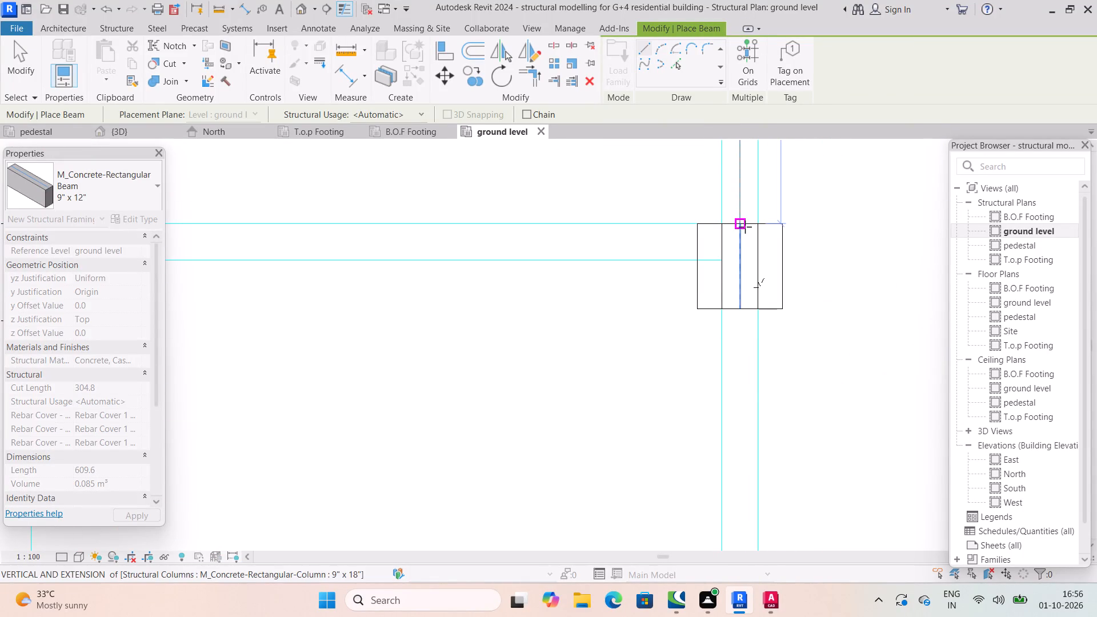
left_click(745, 227)
Continue the eastern beam line with a 9" x 12" beam from that column's south face south to the existing horizontal beam.
left_click(745, 307)
middle_click_drag(744, 347, 751, 0)
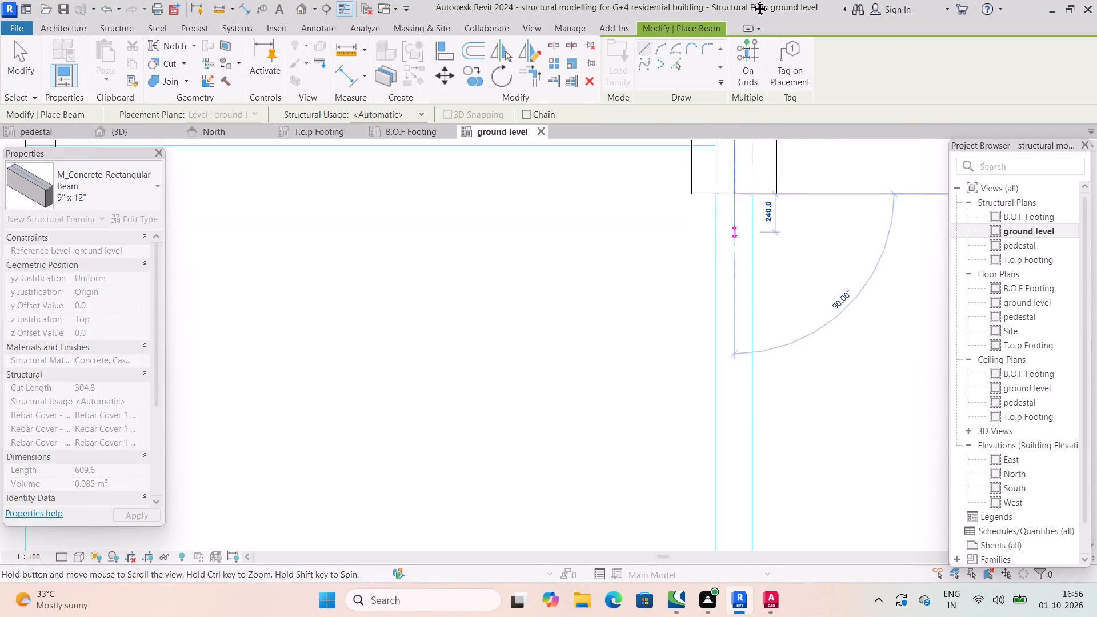
middle_click_drag(751, 0, 743, 0)
middle_click_drag(738, 523, 723, 507)
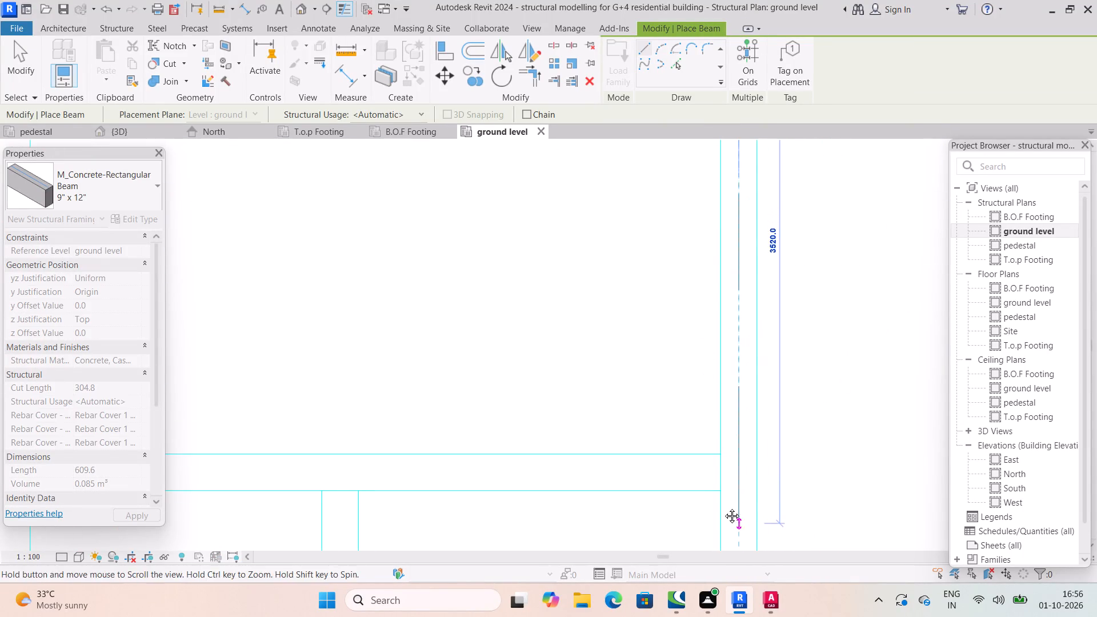
middle_click_drag(723, 507, 685, 347)
scroll(715, 475, "down", 2)
scroll(686, 487, "up", 4)
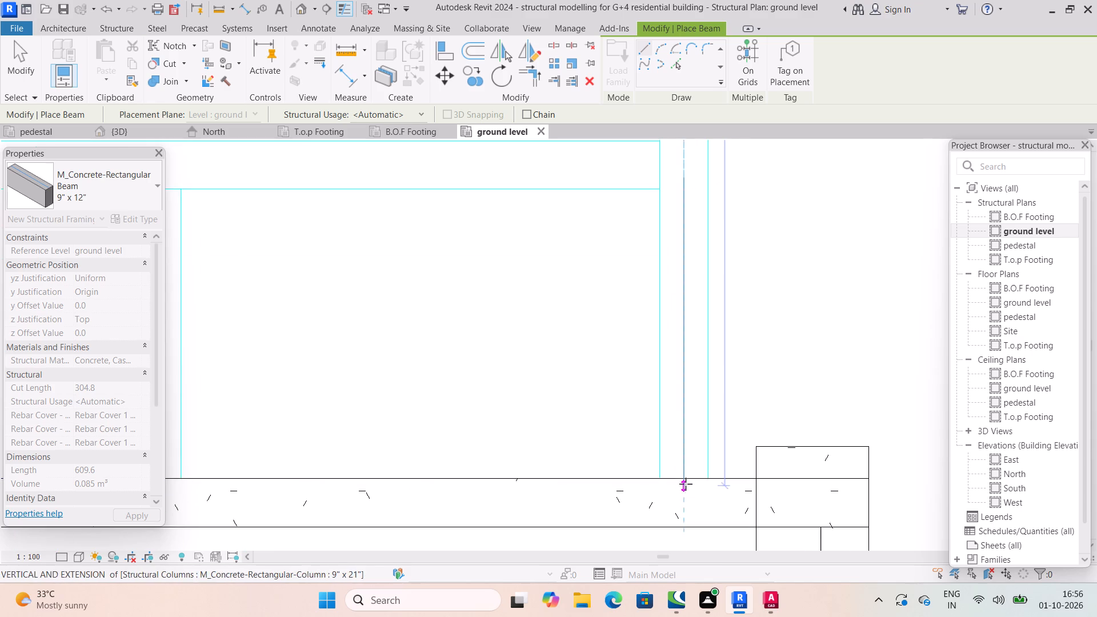
left_click(686, 480)
Place a 9" x 12" beam about 7925 mm long along the horizontal plan line, from the eastern beam west to the west-edge beam.
scroll(707, 471, "down", 5)
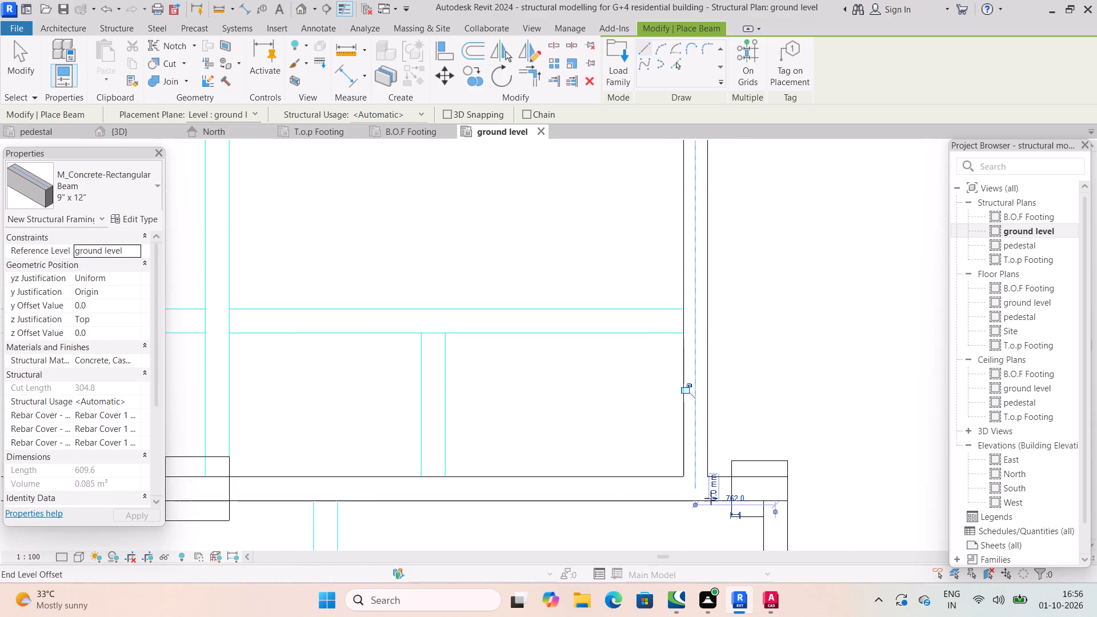
scroll(711, 503, "down", 5)
scroll(531, 408, "up", 2)
scroll(765, 418, "up", 2)
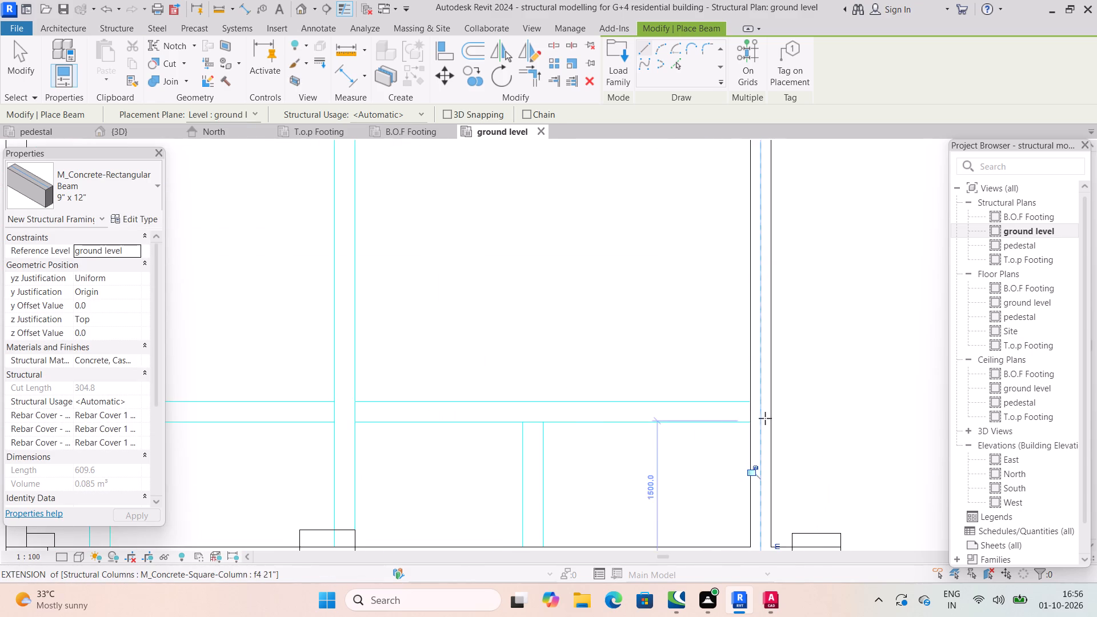
left_click(750, 412)
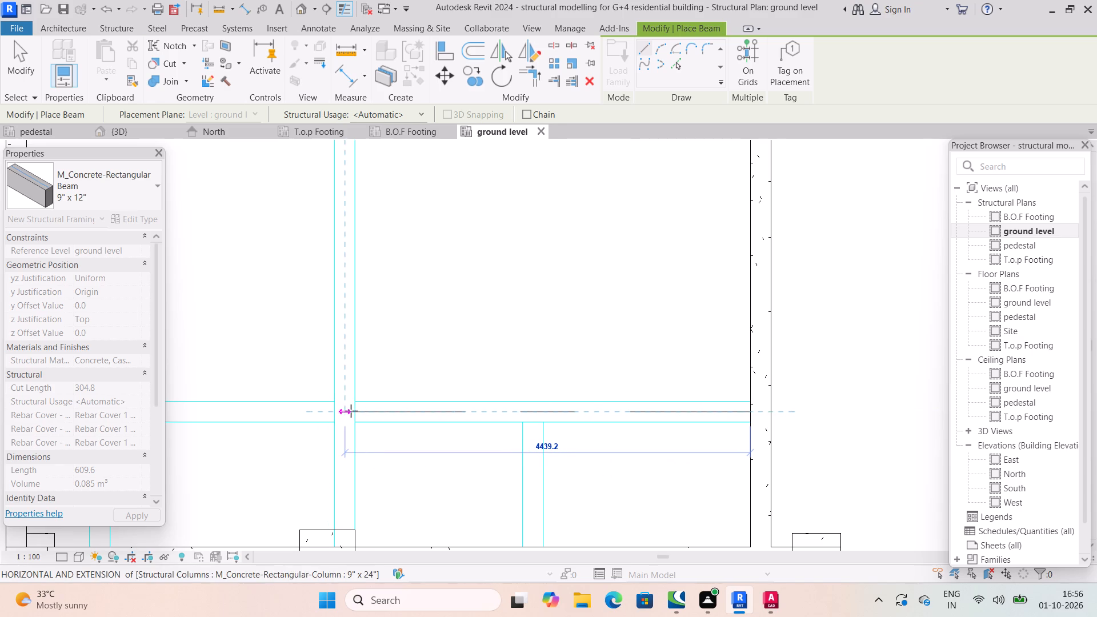
middle_click_drag(326, 415, 750, 424)
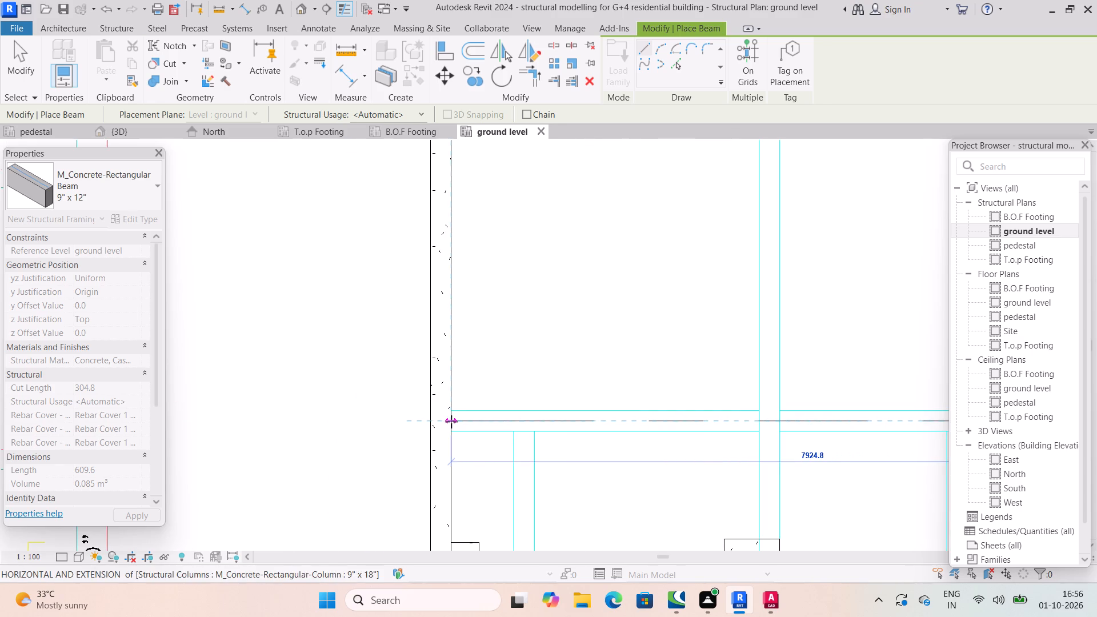
left_click(451, 422)
Place a short vertical 9" x 12" beam near the west edge, between the long horizontal beam and the parallel beam south of it.
scroll(778, 439, "up", 2)
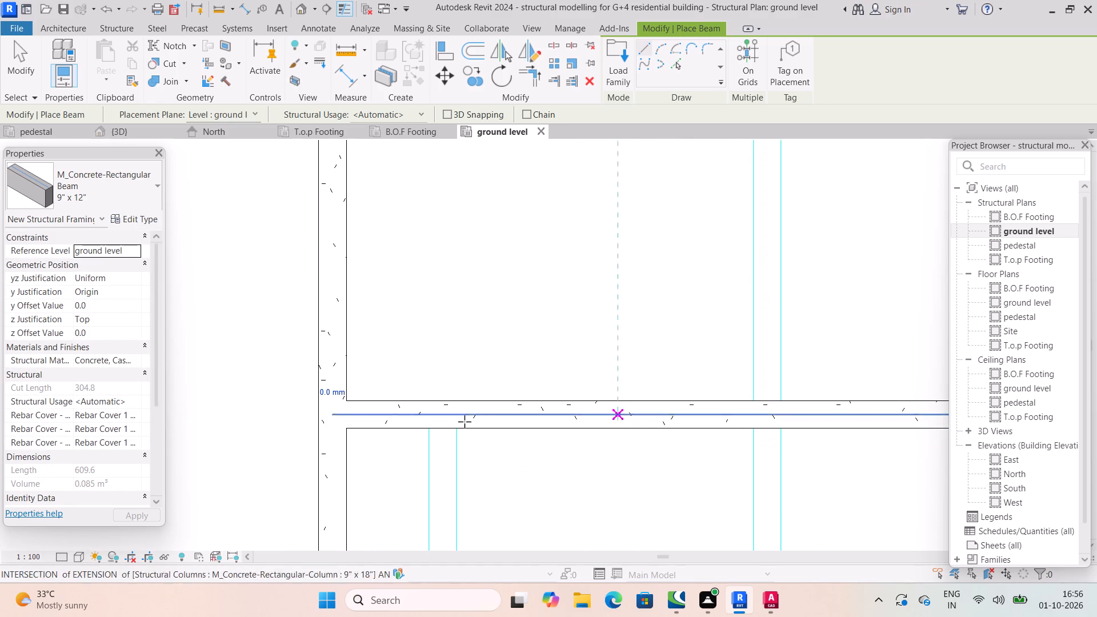
scroll(439, 438, "up", 4)
left_click(445, 423)
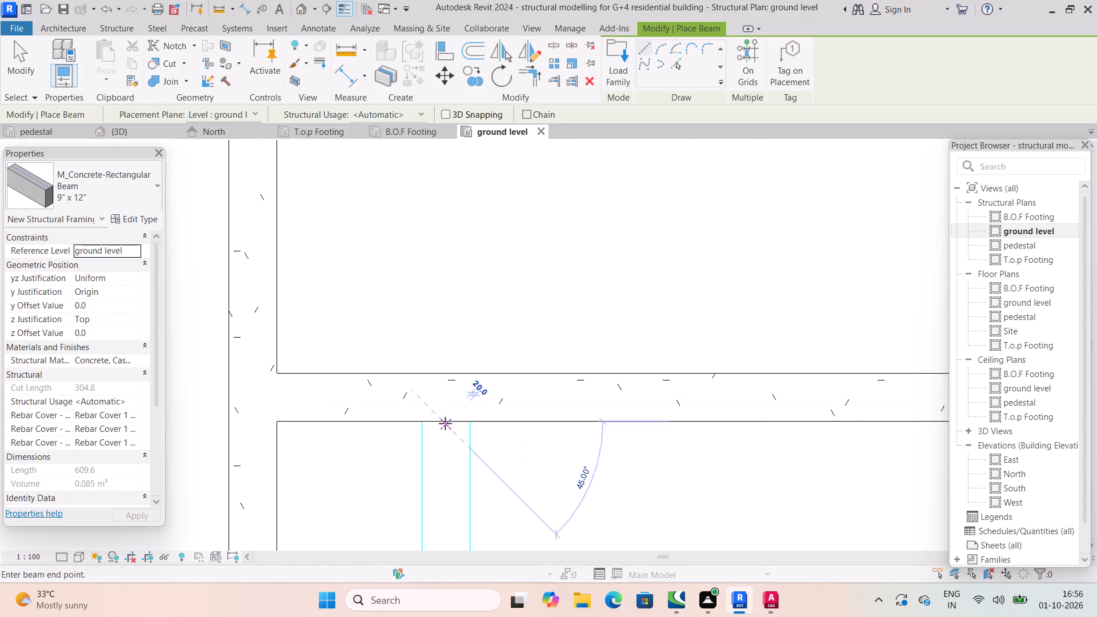
middle_click_drag(425, 544, 455, 214)
scroll(422, 507, "down", 1)
left_click(479, 355)
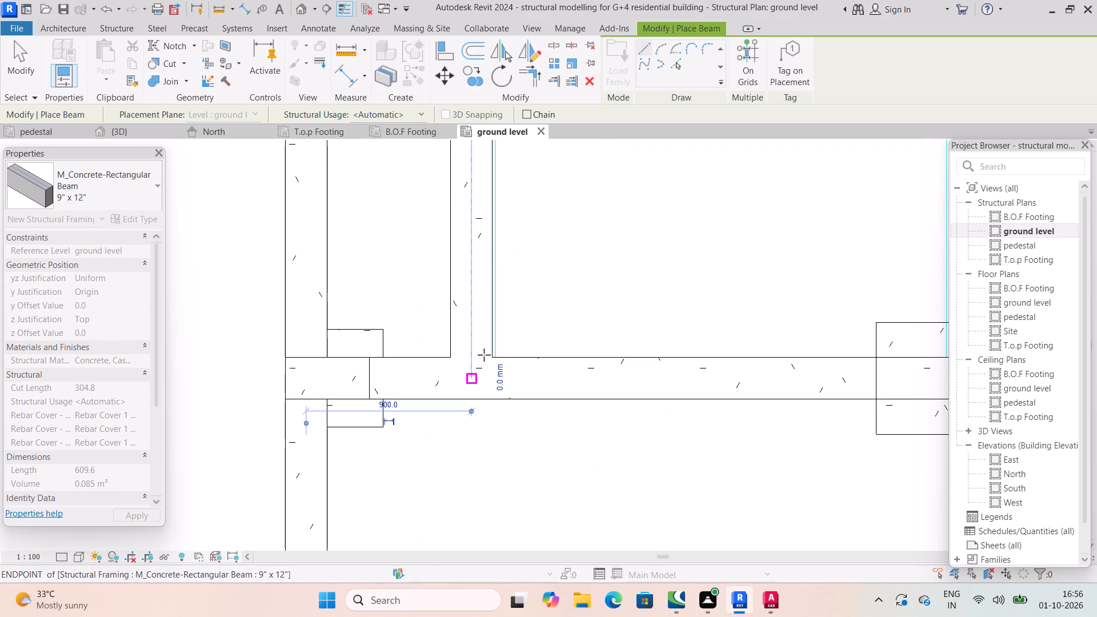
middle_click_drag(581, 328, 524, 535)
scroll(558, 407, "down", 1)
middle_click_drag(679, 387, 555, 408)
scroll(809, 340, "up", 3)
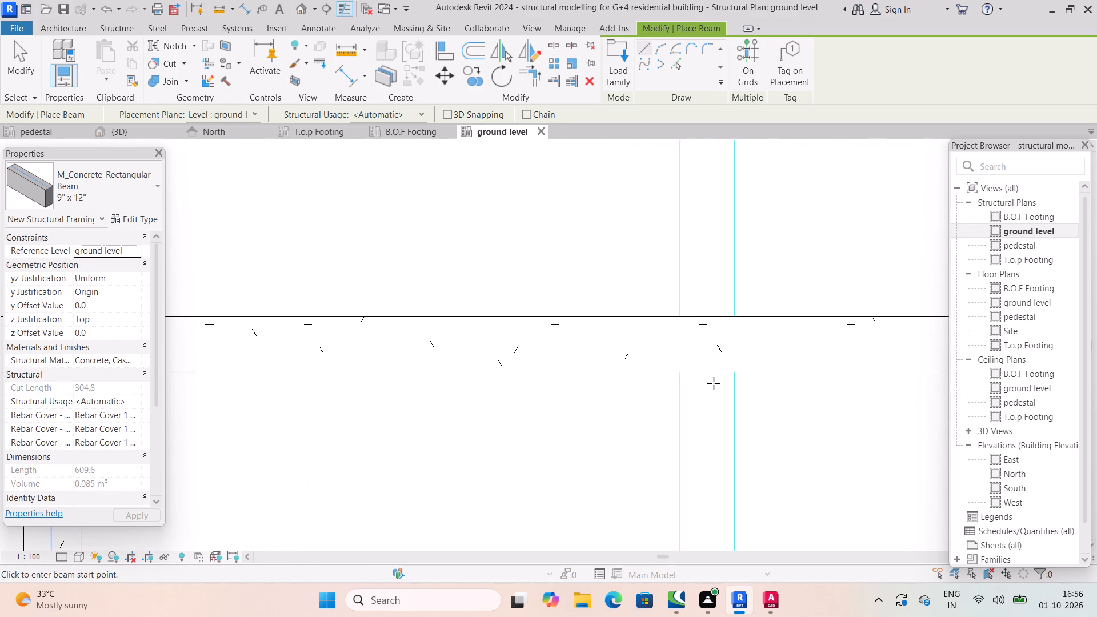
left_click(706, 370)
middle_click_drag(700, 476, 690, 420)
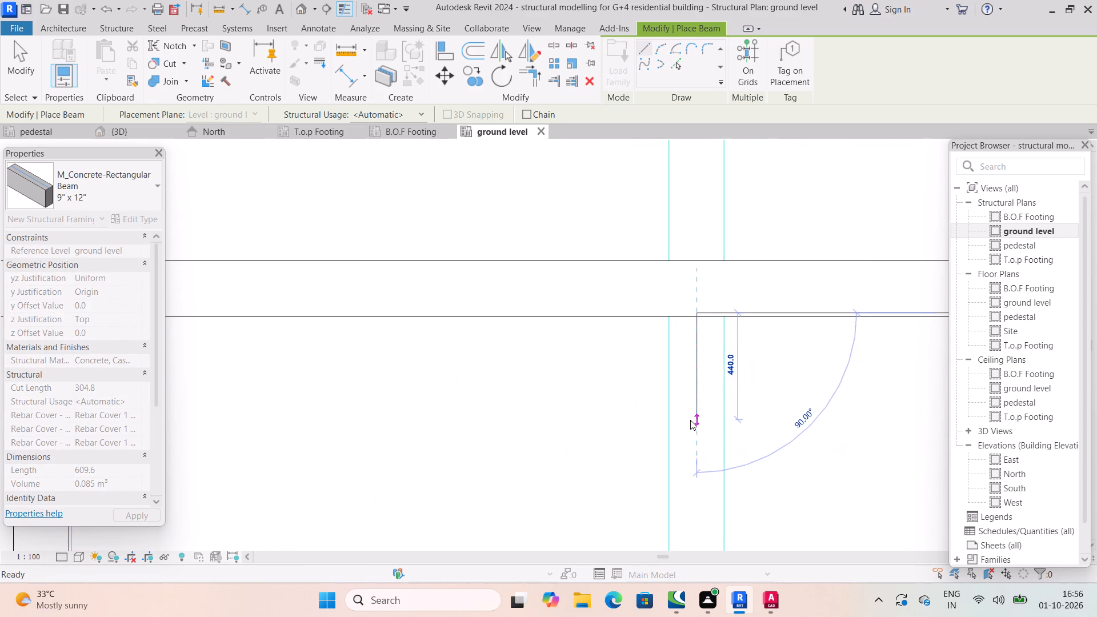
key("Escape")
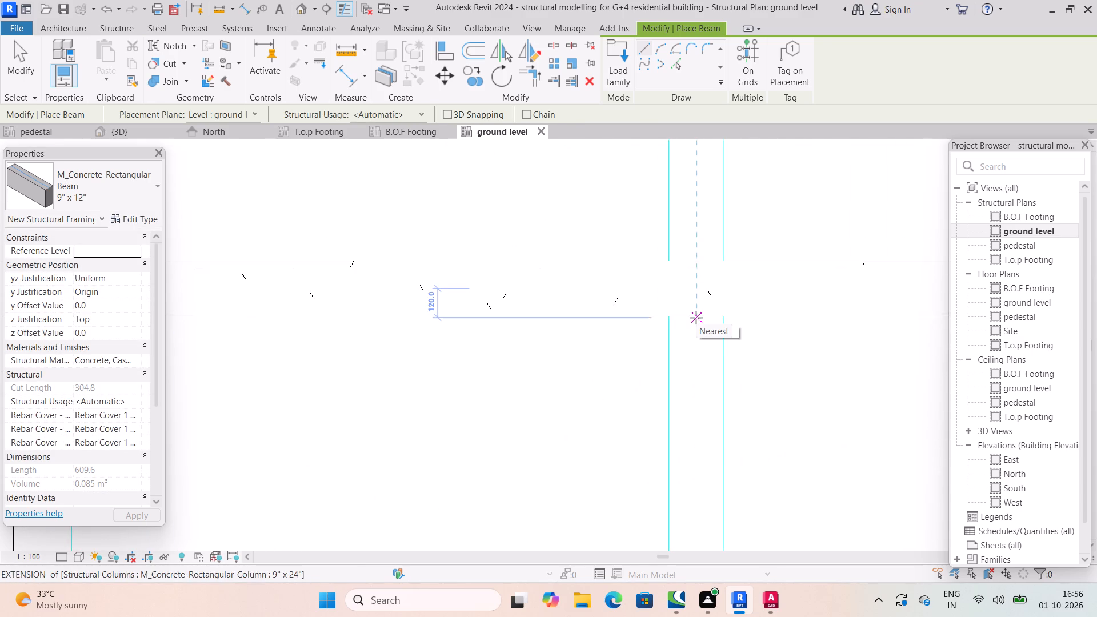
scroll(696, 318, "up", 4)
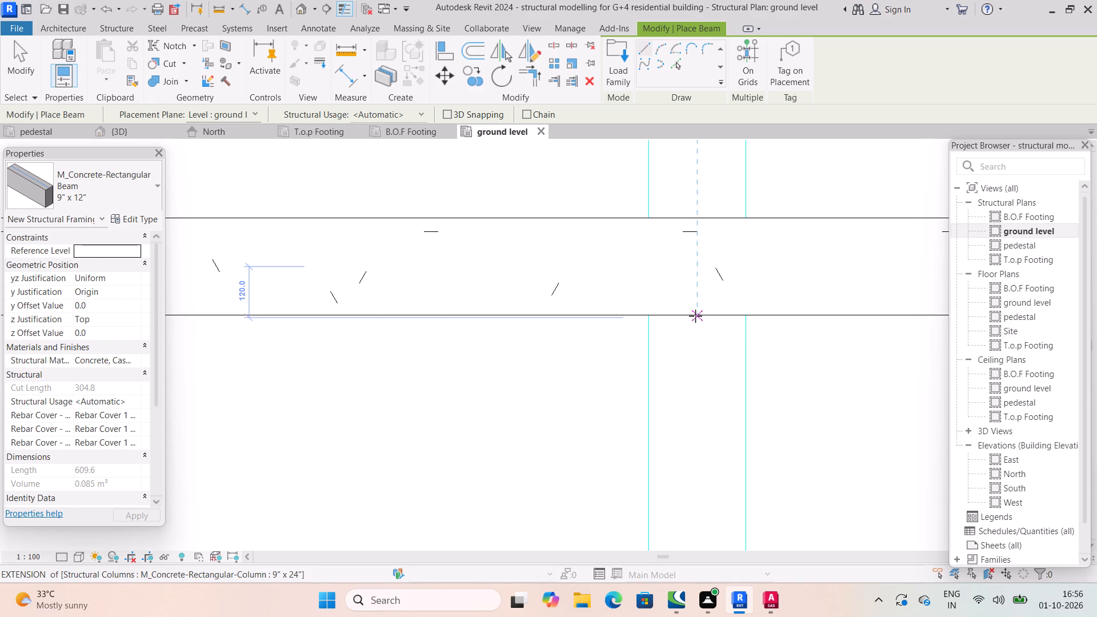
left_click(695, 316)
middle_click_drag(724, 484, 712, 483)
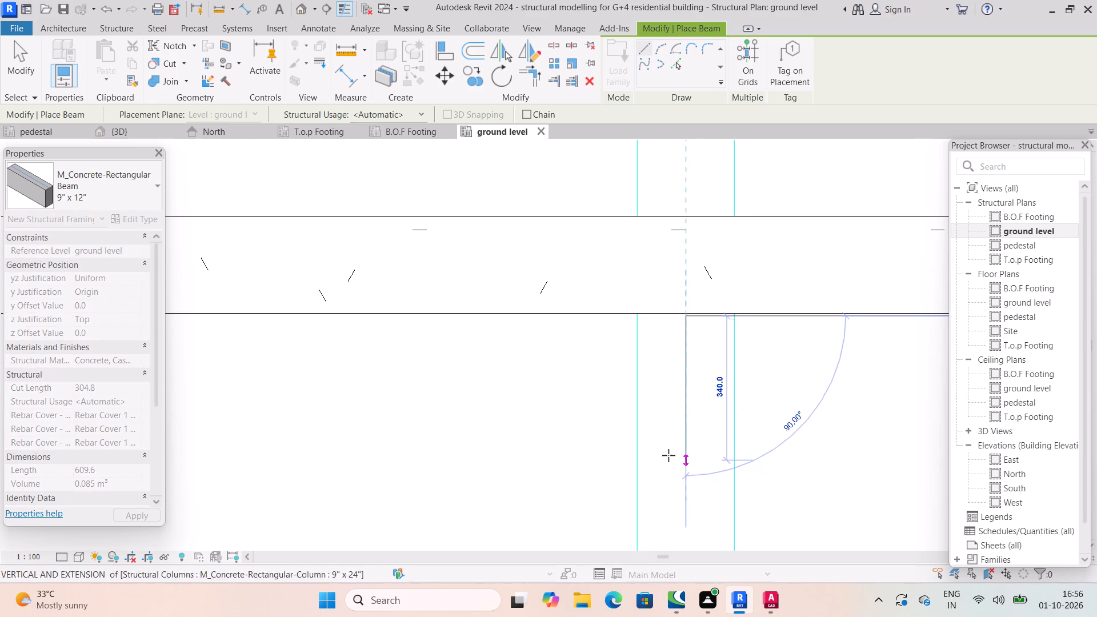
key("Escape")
Place a vertical 9" x 12" beam about 1360 mm long from the interior column's beam north to the long horizontal beam.
scroll(667, 299, "up", 3)
middle_click_drag(700, 364, 674, 318)
scroll(700, 364, "down", 4)
scroll(665, 299, "down", 1)
middle_click_drag(719, 515, 683, 271)
scroll(707, 462, "down", 2)
scroll(652, 423, "up", 3)
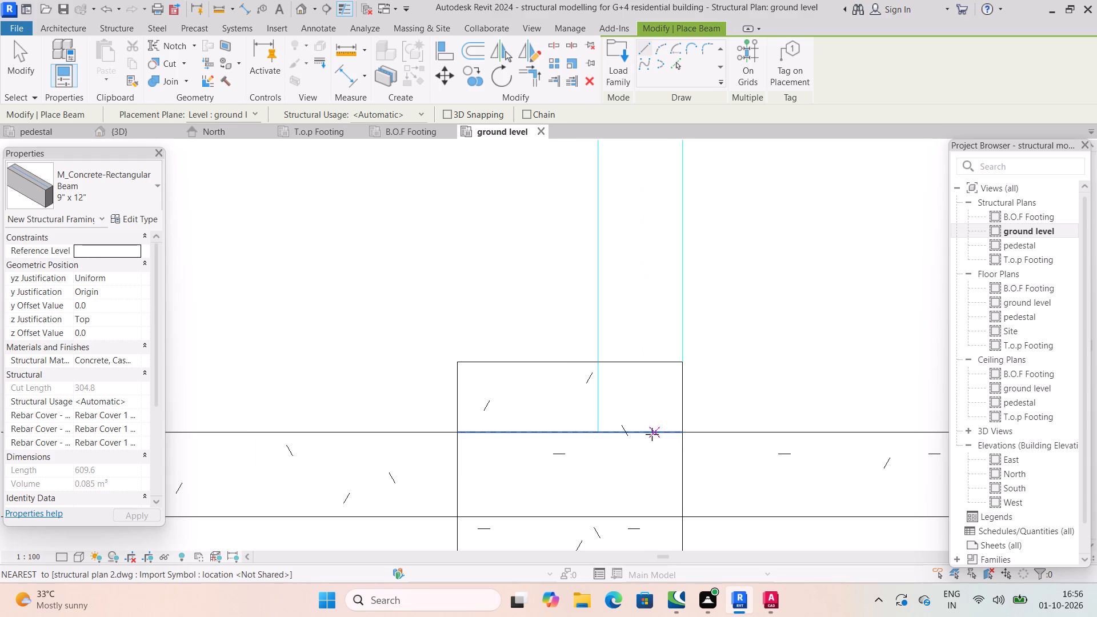
middle_click_drag(645, 403, 640, 274)
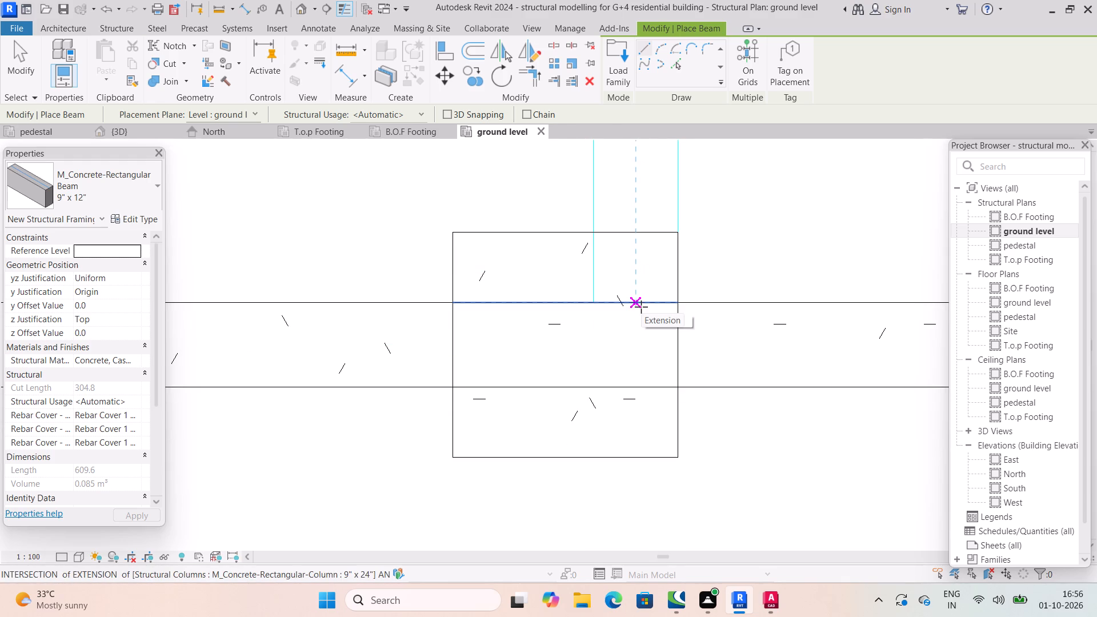
left_click(635, 302)
middle_click_drag(640, 186, 636, 509)
scroll(640, 186, "down", 1)
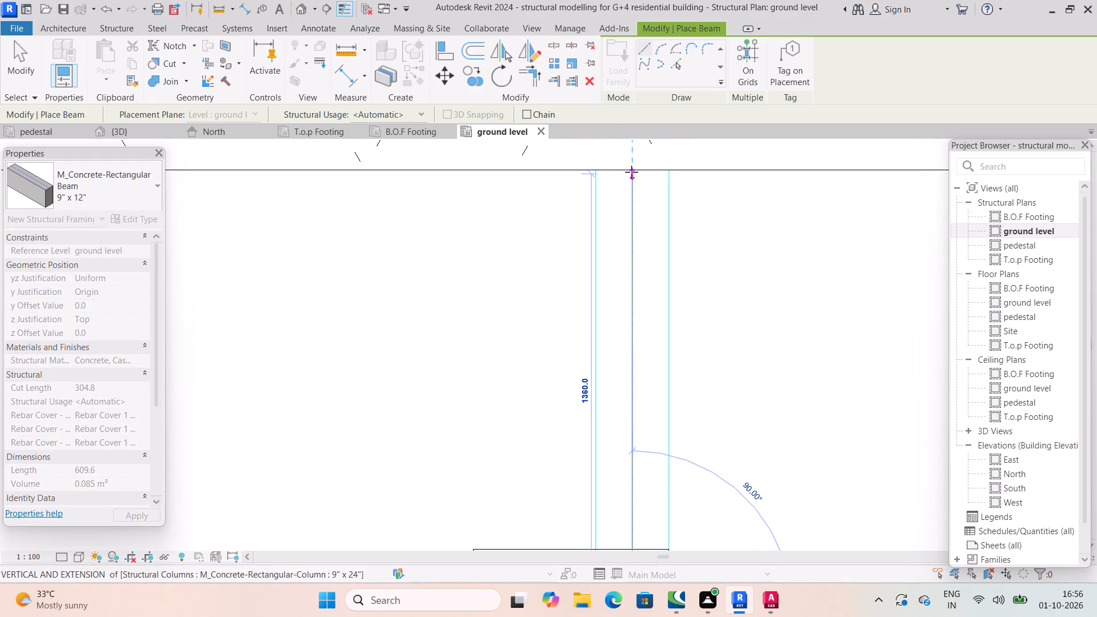
left_click(631, 172)
scroll(672, 225, "down", 4)
key("Escape")
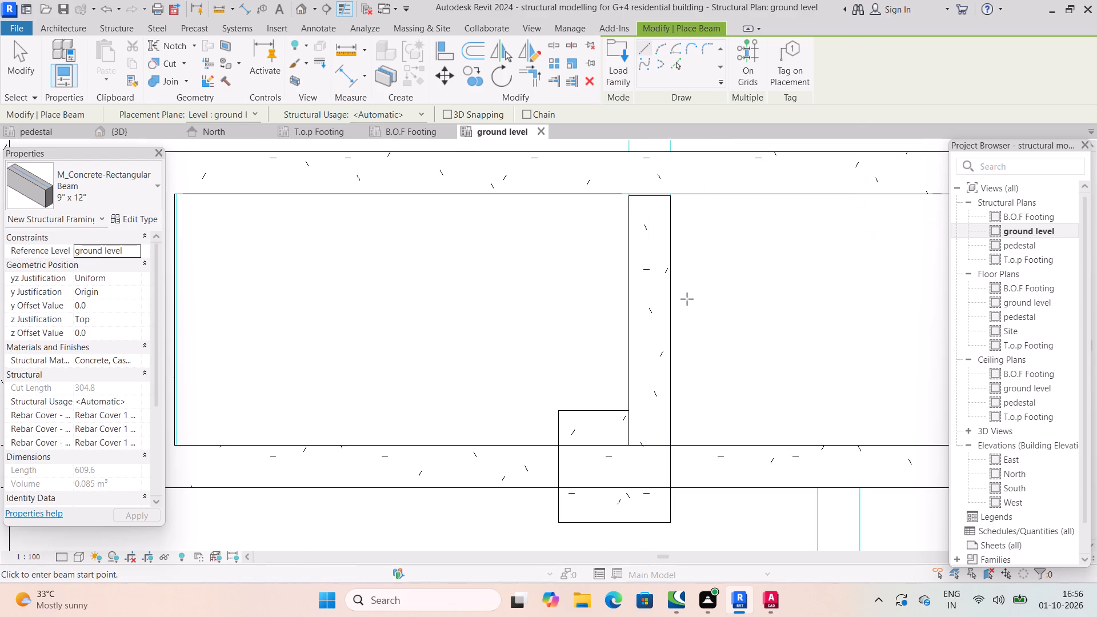
scroll(691, 323, "down", 9)
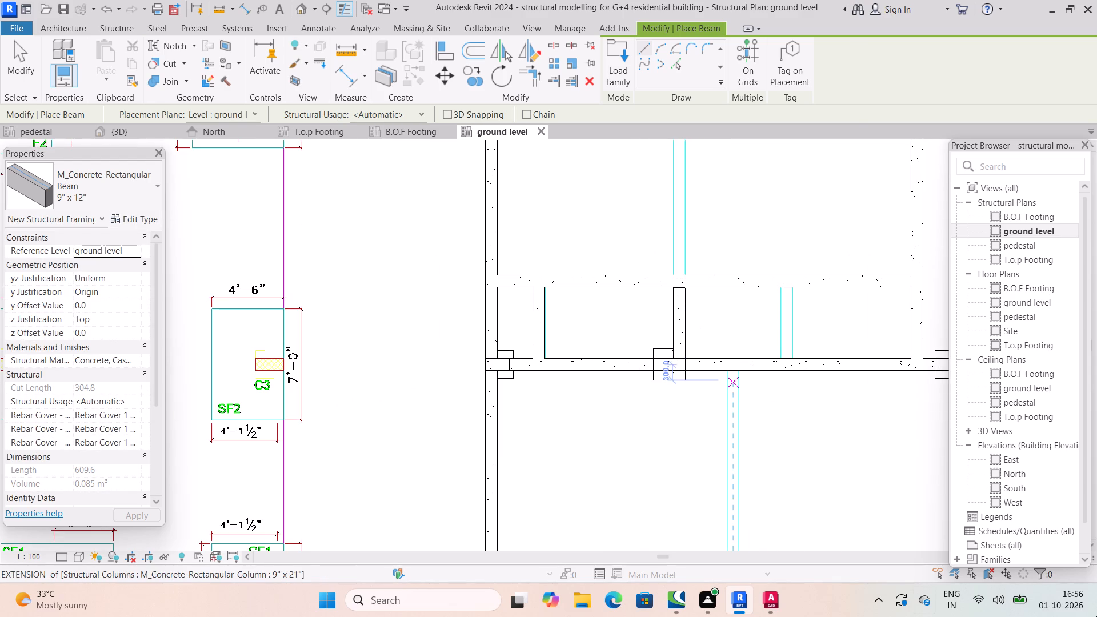
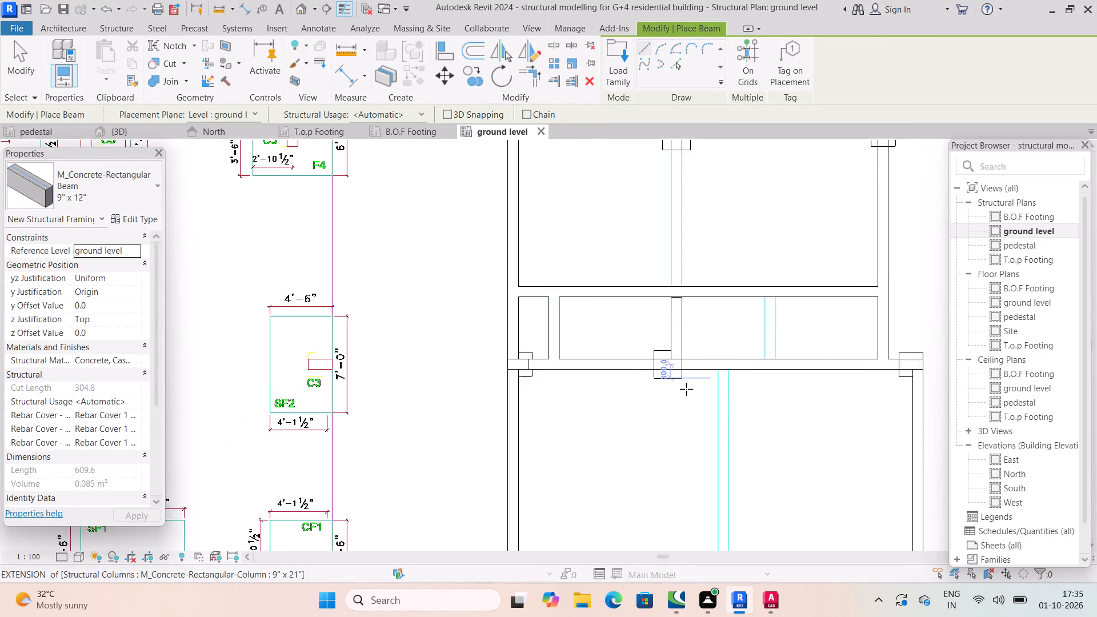
Draw a 9" x 12" concrete beam about 3 m long from the horizontal beam up to the 24" square column, along the plan lines.
middle_click_drag(710, 379, 545, 324)
scroll(695, 375, "down", 2)
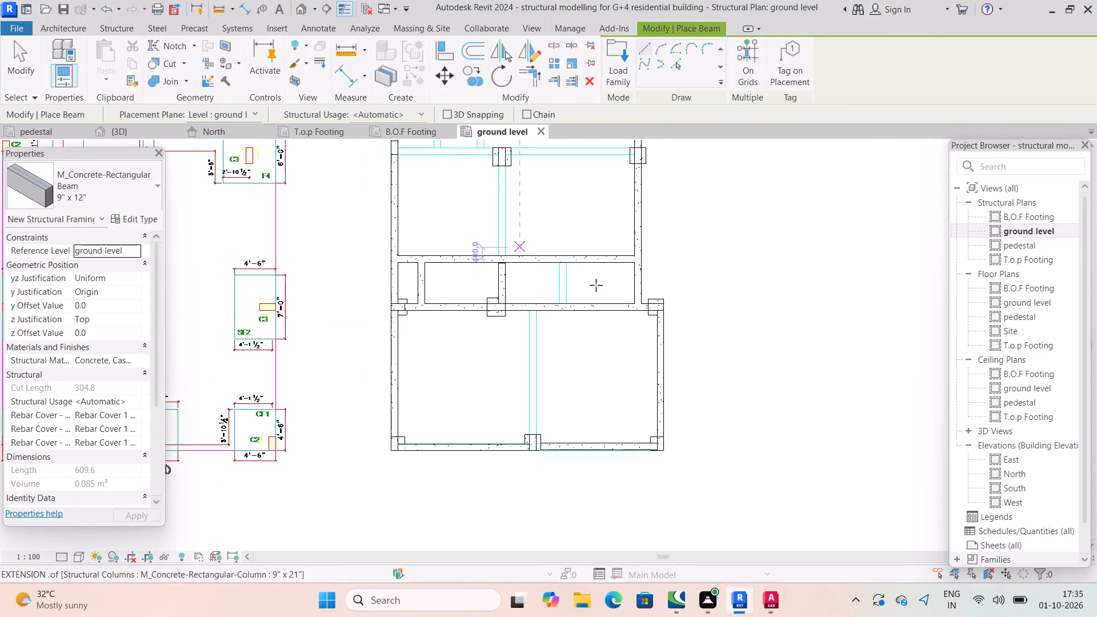
scroll(592, 286, "up", 1)
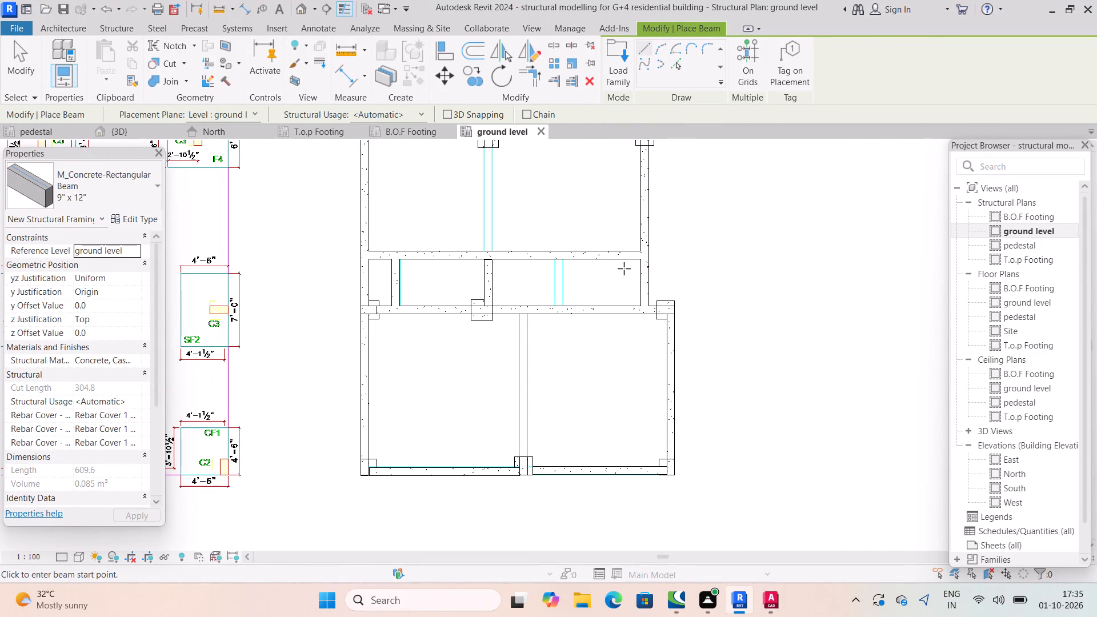
key("space")
middle_click_drag(562, 363, 699, 441)
left_click_drag(698, 441, 555, 319)
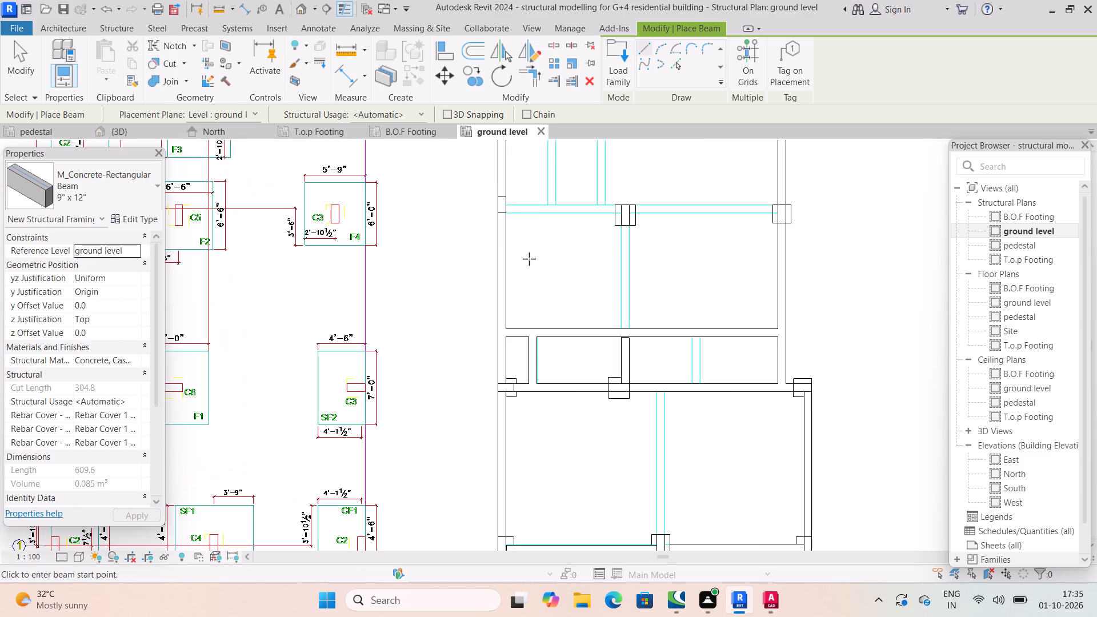
scroll(543, 236, "up", 3)
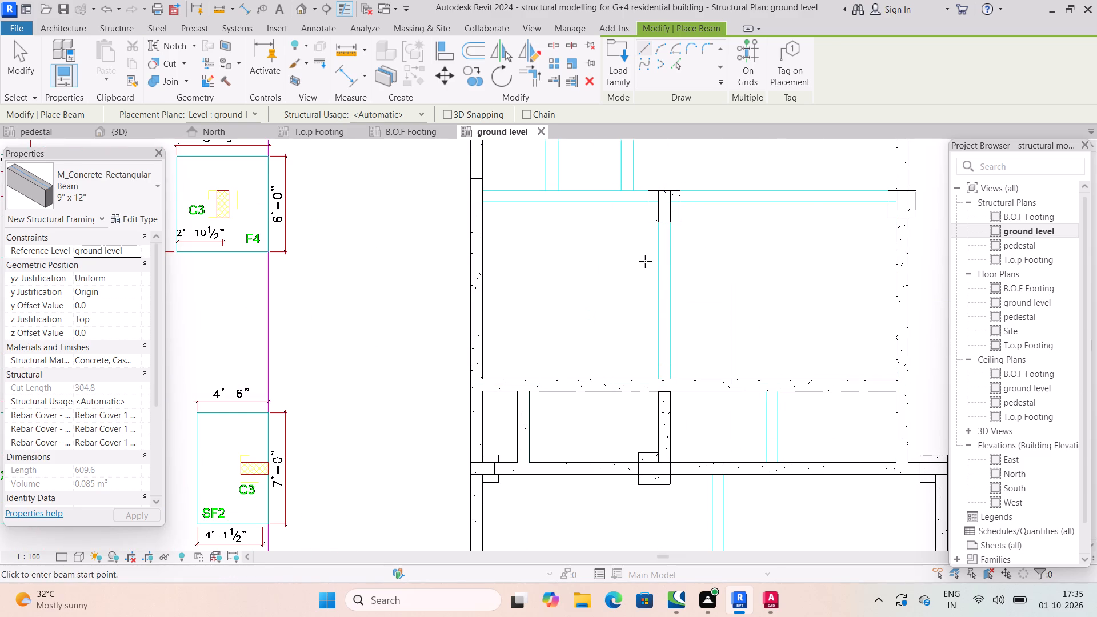
scroll(662, 379, "up", 9)
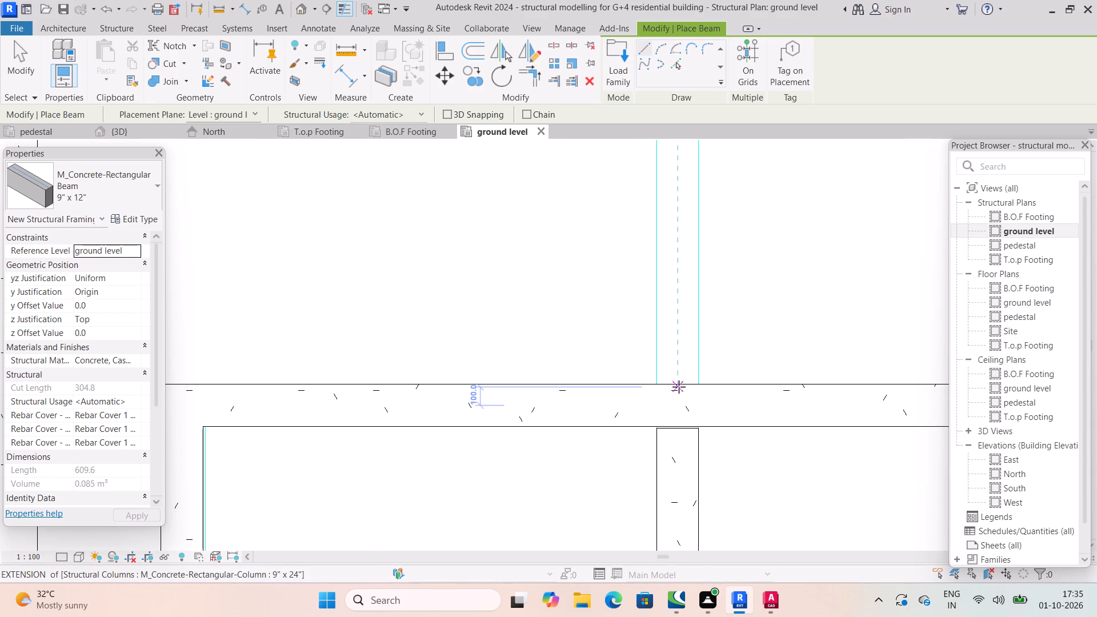
left_click(678, 386)
middle_click_drag(681, 224, 683, 434)
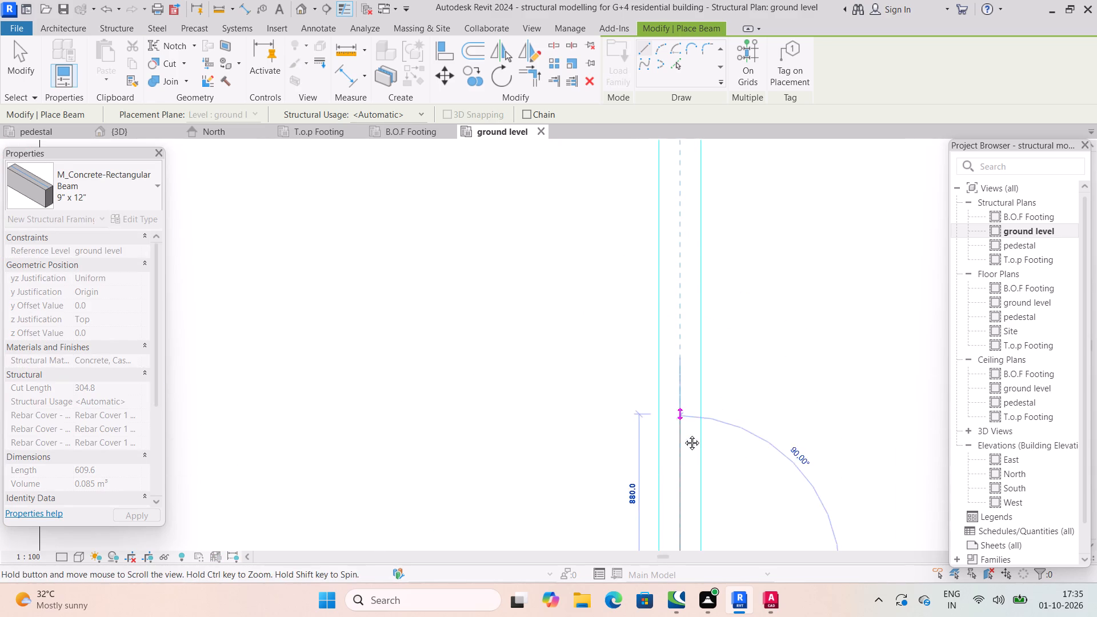
middle_click_drag(683, 434, 682, 431)
middle_click_drag(672, 188, 688, 381)
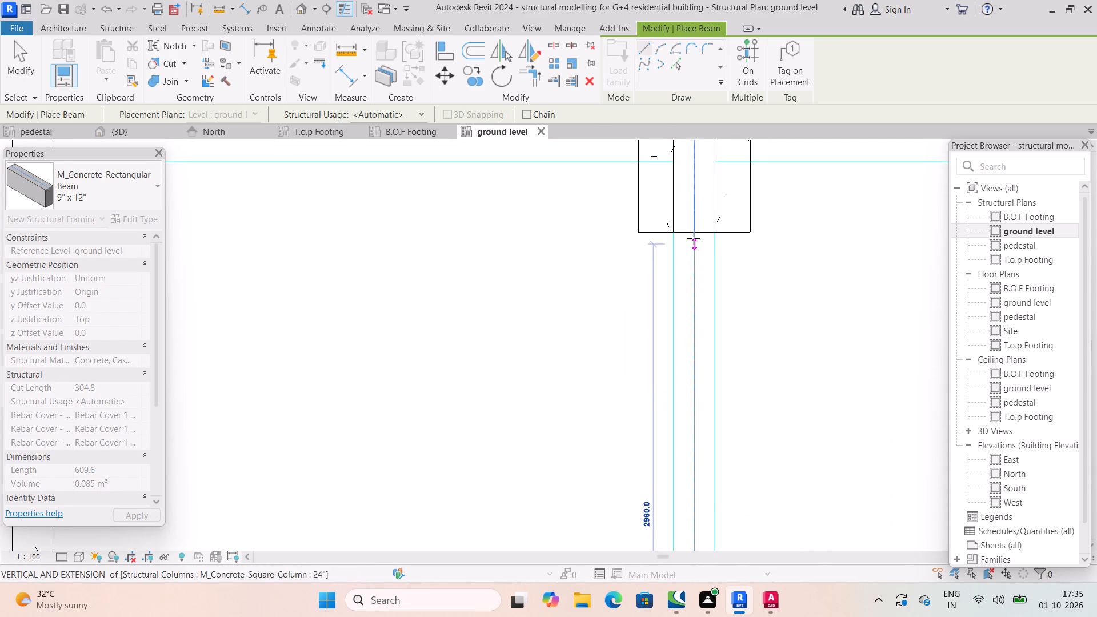
left_click(694, 235)
key("Escape")
Draw a horizontal 9" x 12" beam about 3,370 mm long from the 24" square column to the outer beam on its west side.
middle_click_drag(750, 272, 726, 427)
scroll(746, 279, "down", 4)
scroll(692, 310, "up", 1)
scroll(635, 389, "up", 4)
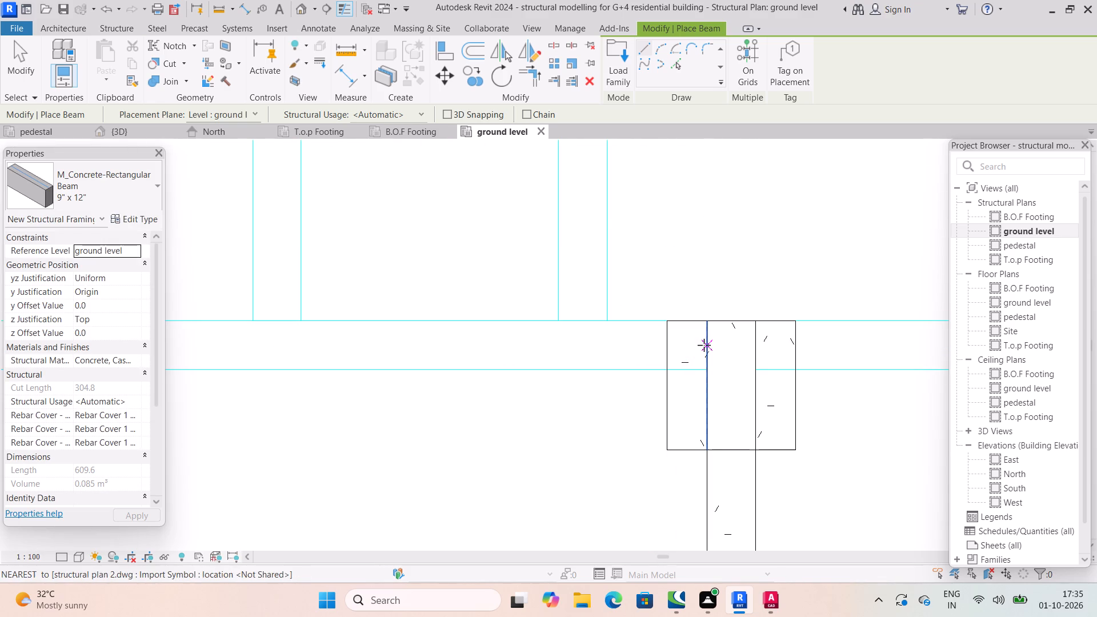
left_click_drag(704, 345, 571, 338)
middle_click_drag(305, 339, 797, 347)
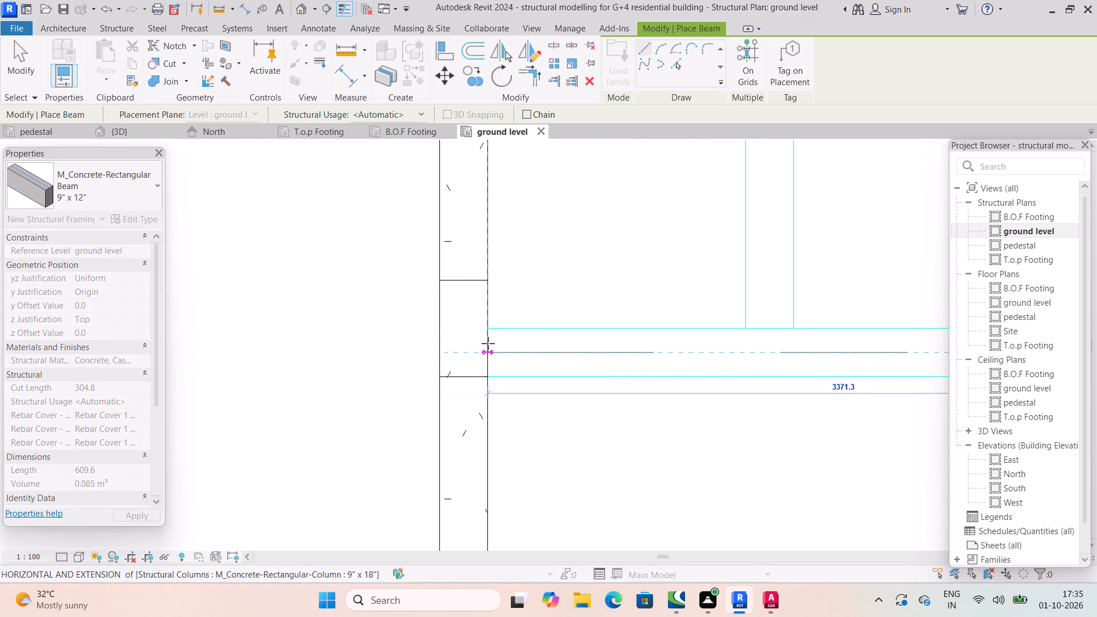
left_click(486, 346)
Draw a vertical 9" x 12" beam along the first pair of plan lines, from the new horizontal beam up to the next horizontal beam.
middle_click_drag(714, 347, 625, 487)
scroll(696, 379, "down", 1)
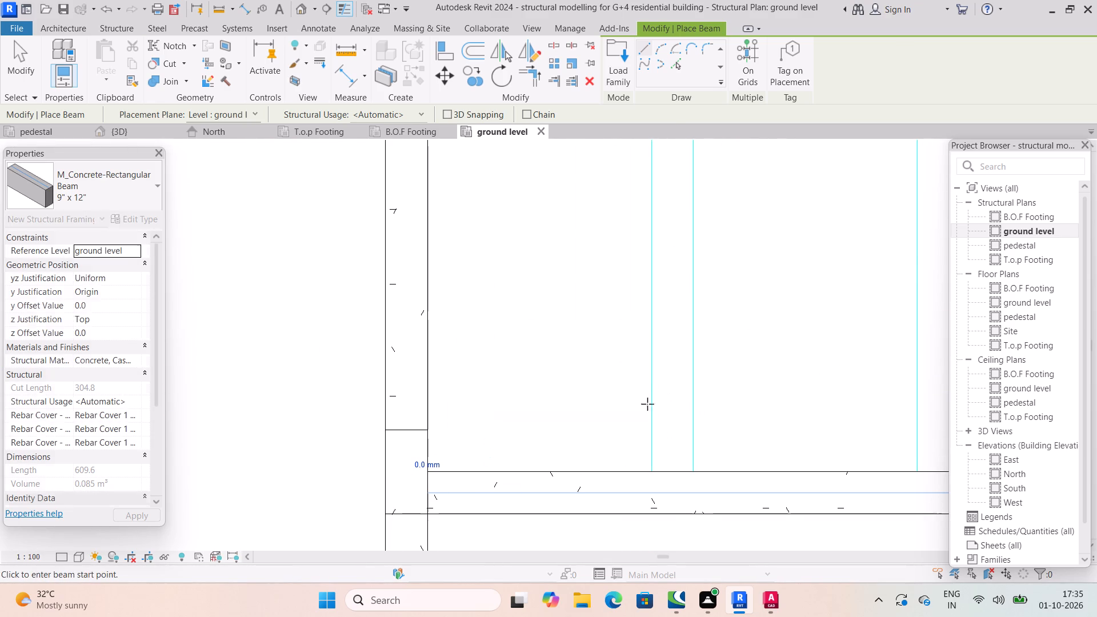
left_click(672, 468)
middle_click_drag(673, 253, 660, 547)
left_click(655, 379)
Draw a second vertical 9" x 12" beam along the adjacent plan lines, from the upper horizontal beam down to the lower one.
middle_click_drag(847, 438, 667, 398)
scroll(846, 438, "down", 2)
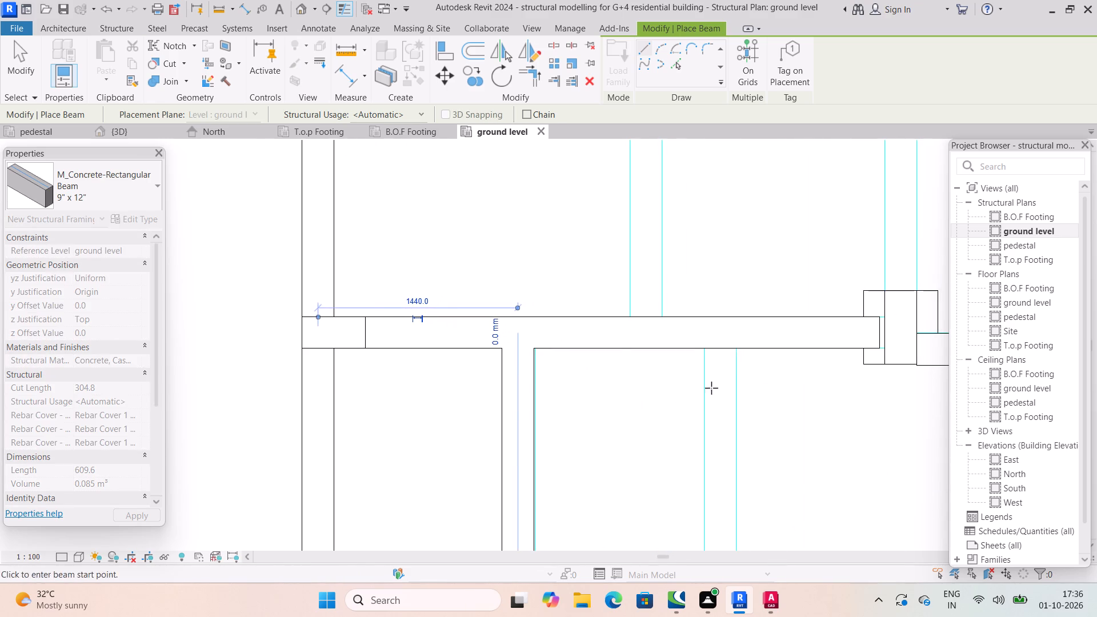
scroll(727, 352, "up", 3)
left_click(718, 349)
middle_click_drag(735, 511, 694, 213)
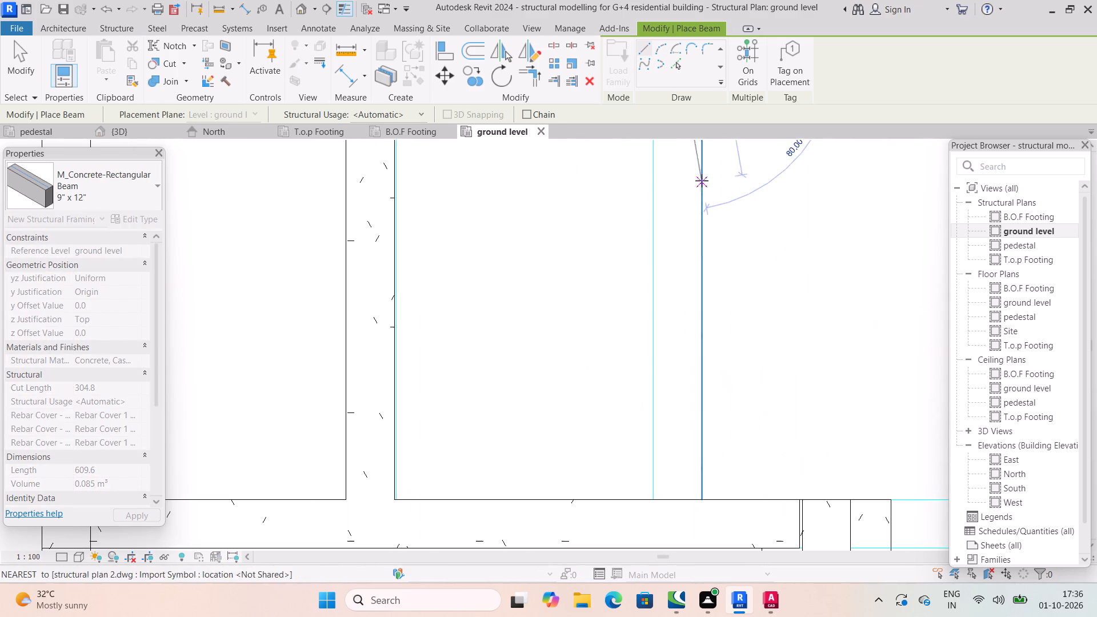
left_click(678, 503)
Draw a vertical 9" x 12" beam from the 21" square column's lower face down to the horizontal beam below, centred between the plan lines.
middle_click_drag(745, 418, 735, 616)
scroll(736, 599, "down", 4)
scroll(751, 399, "down", 4)
scroll(642, 237, "down", 4)
middle_click_drag(624, 275, 648, 505)
scroll(663, 354, "up", 4)
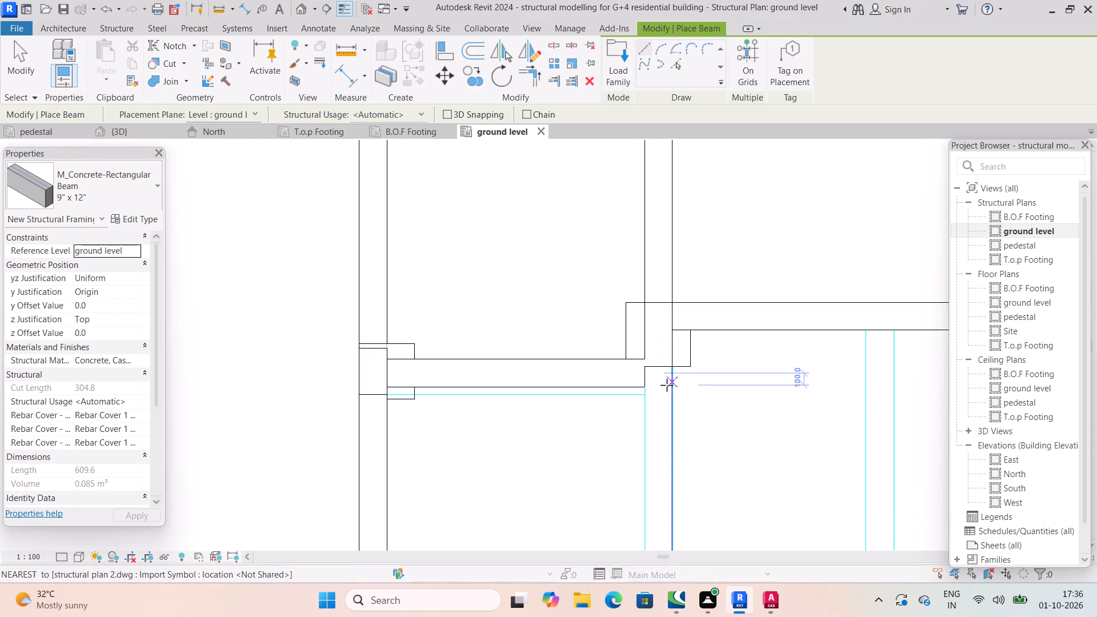
scroll(667, 385, "up", 8)
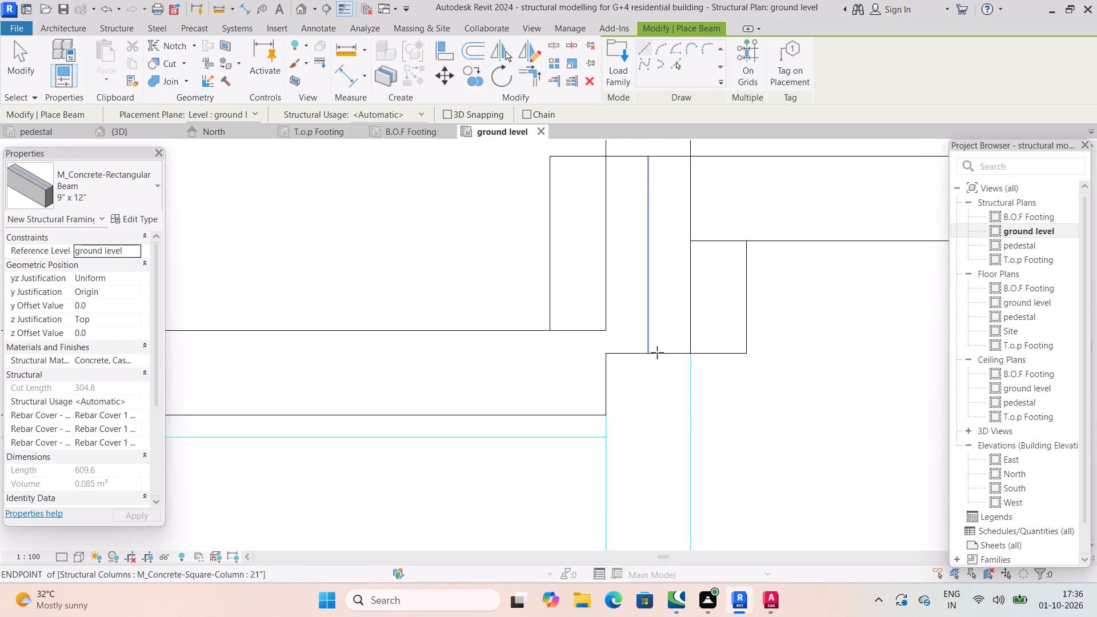
left_click(654, 352)
middle_click_drag(646, 506, 652, 106)
scroll(648, 189, "down", 2)
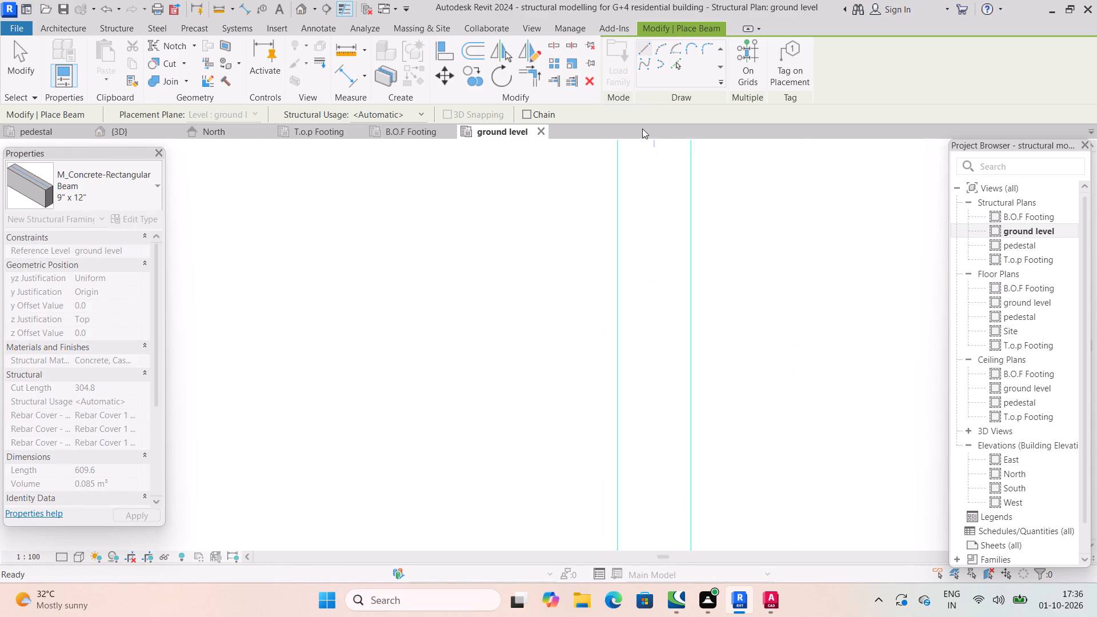
middle_click_drag(658, 430, 638, 73)
scroll(658, 366, "down", 2)
left_click(642, 211)
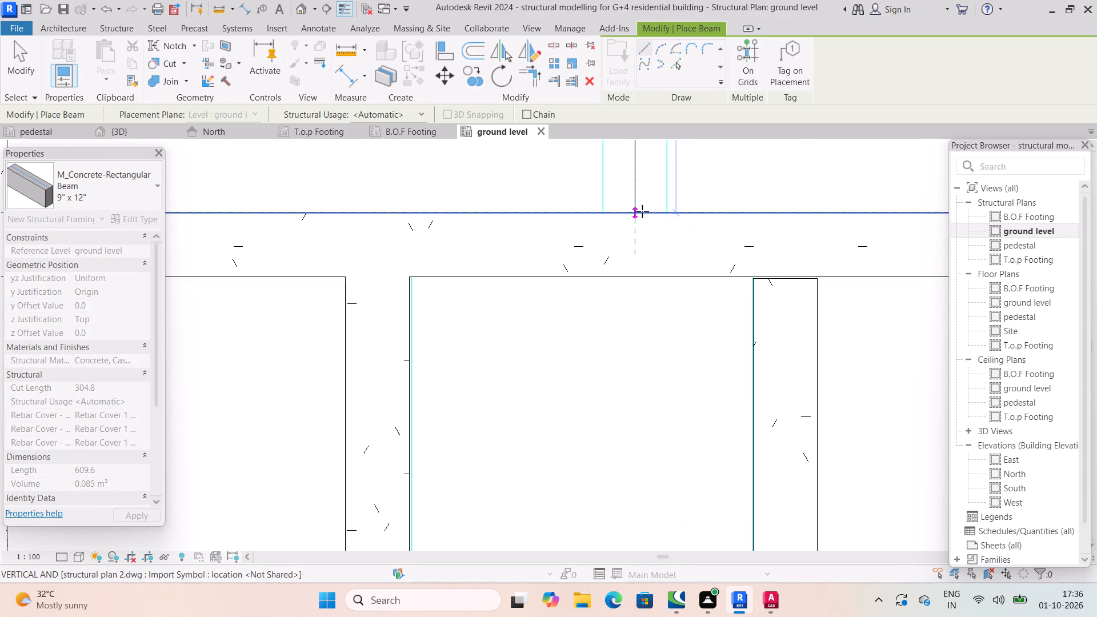
Draw a vertical 9" x 12" beam about 2,057 mm long from the column east of the previous beam up to the horizontal beam above.
middle_click_drag(762, 185, 742, 380)
scroll(742, 380, "down", 5)
scroll(808, 270, "down", 4)
middle_click_drag(802, 278, 738, 368)
scroll(610, 271, "up", 1)
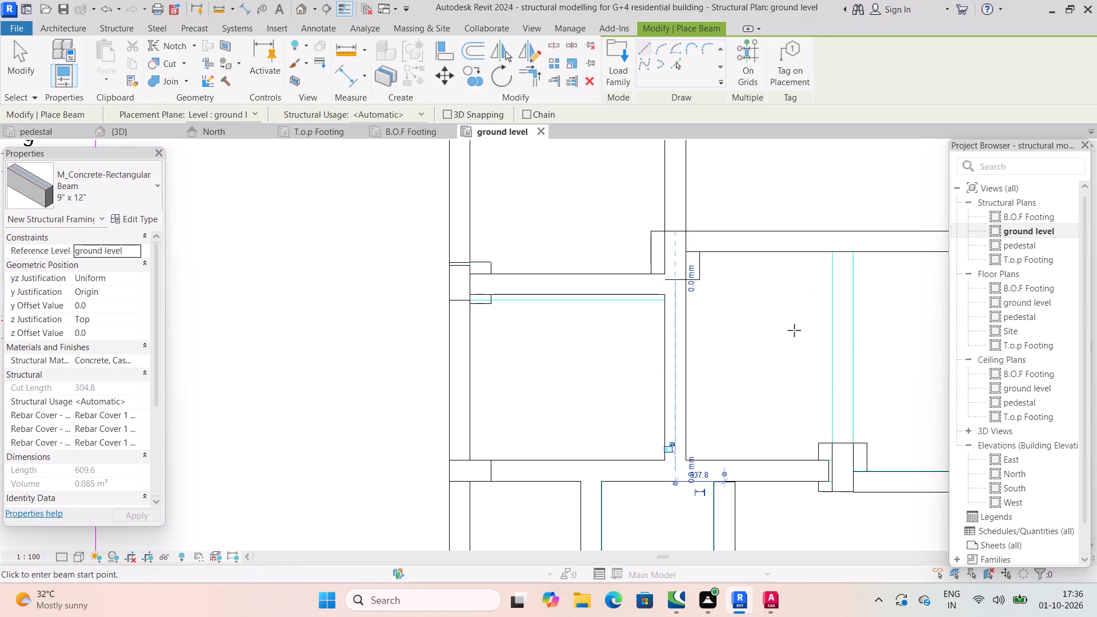
scroll(852, 344, "up", 1)
middle_click_drag(852, 344, 700, 362)
scroll(717, 297, "up", 3)
scroll(690, 318, "down", 4)
middle_click_drag(694, 442, 685, 378)
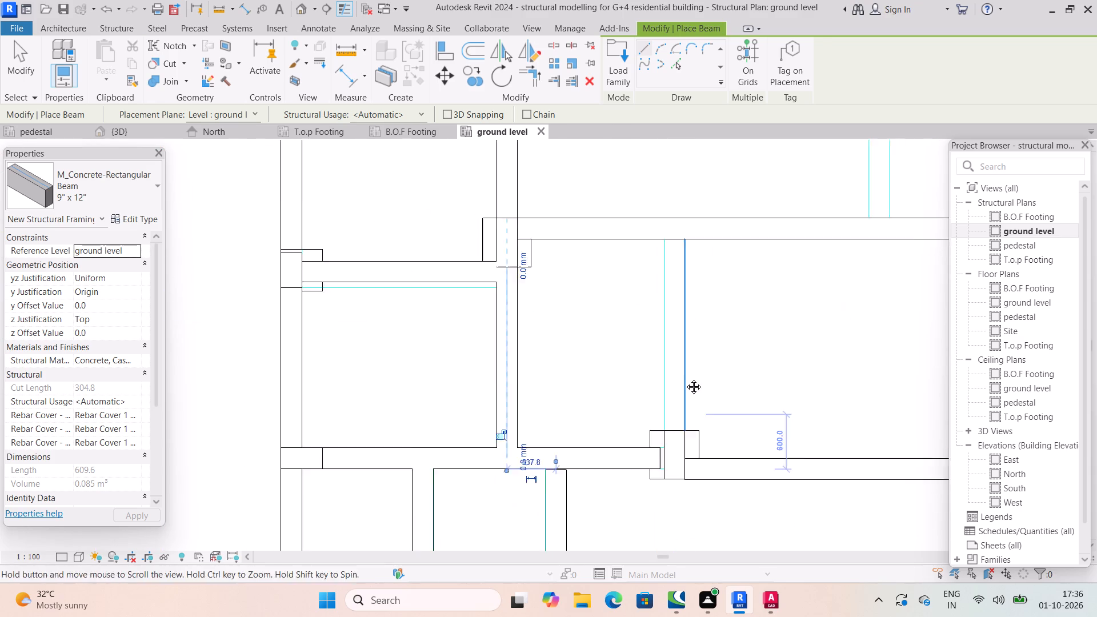
middle_click_drag(685, 378, 684, 356)
scroll(660, 384, "up", 3)
left_click(679, 369)
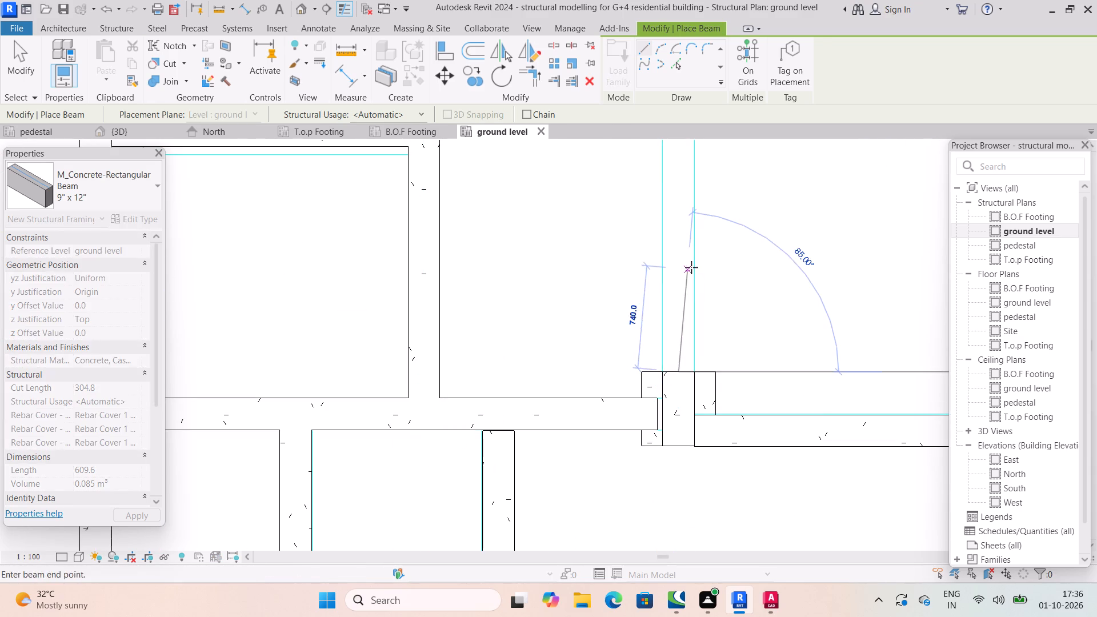
middle_click_drag(691, 267, 678, 495)
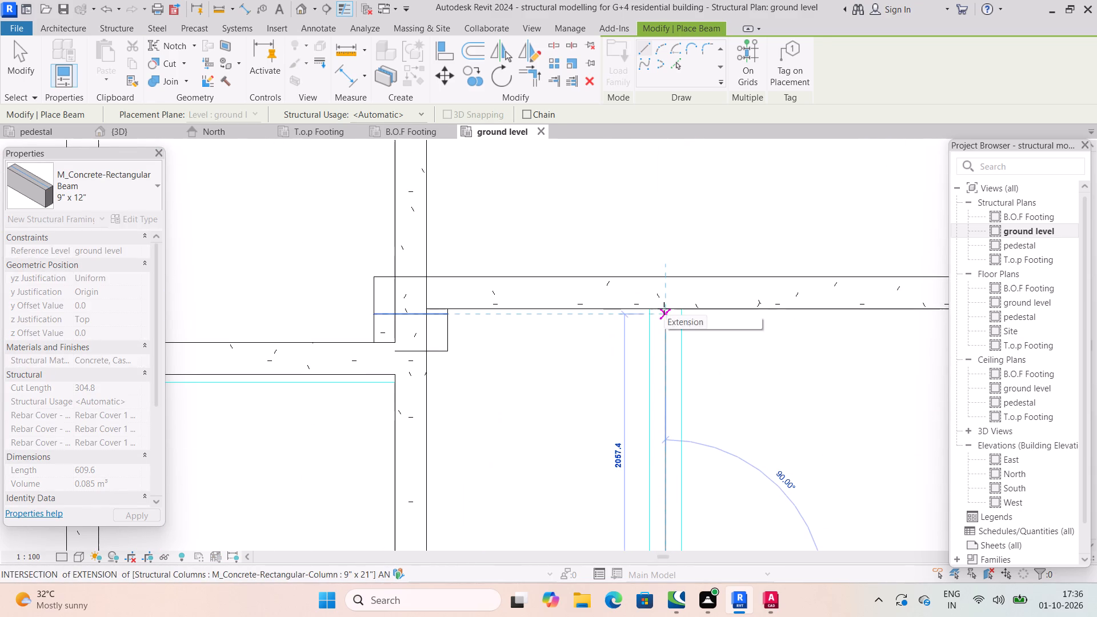
left_click(665, 307)
scroll(706, 360, "down", 4)
middle_click_drag(765, 424, 611, 342)
scroll(756, 423, "down", 4)
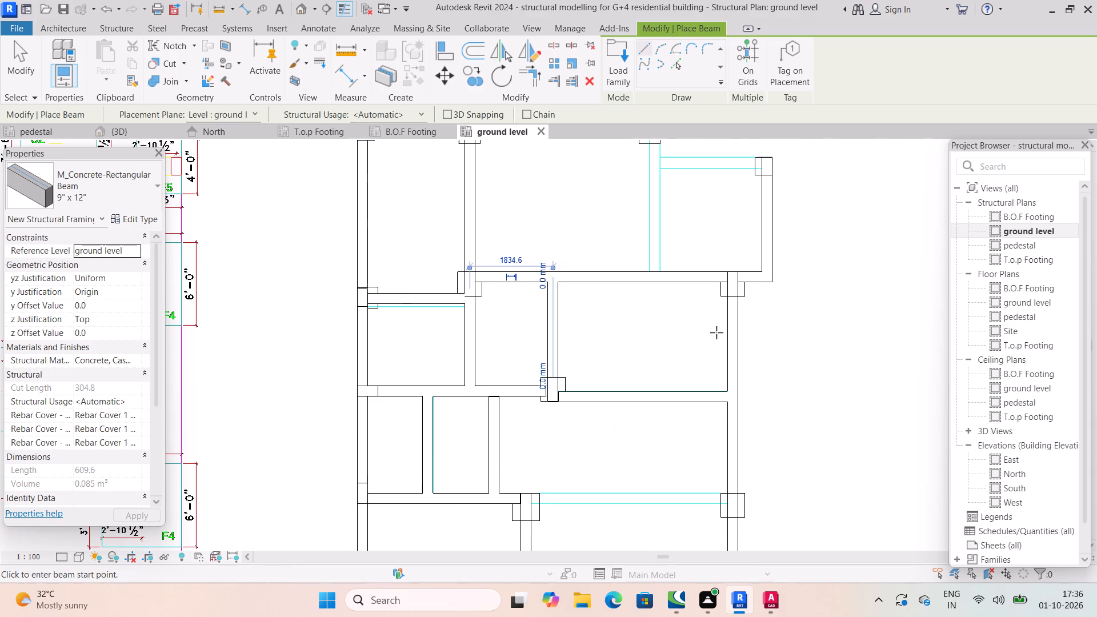
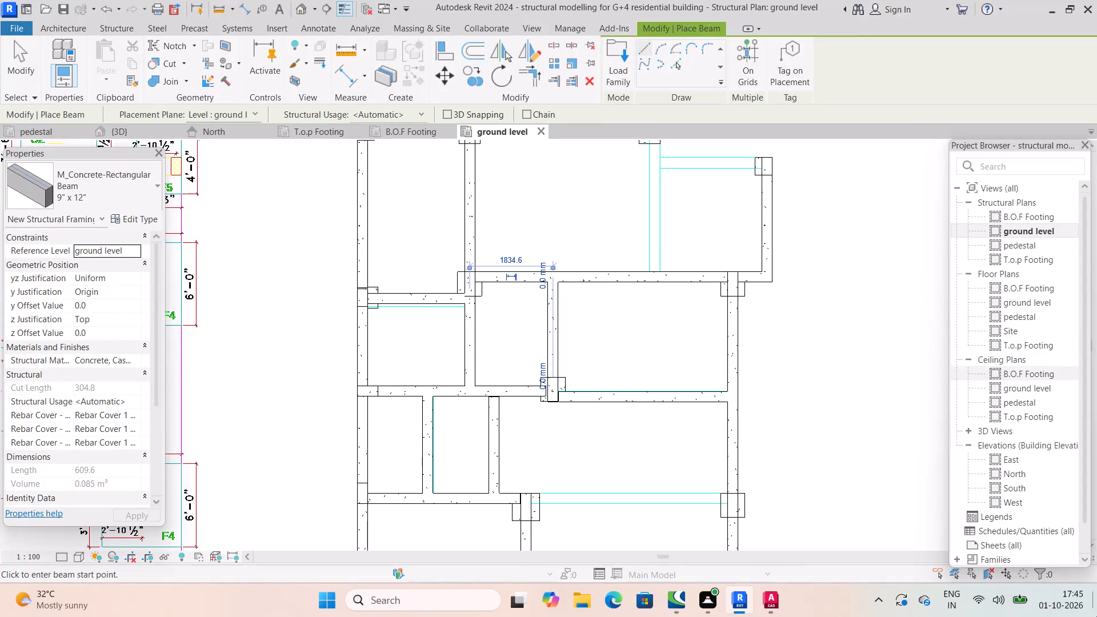
Draw a horizontal 9" x 12" beam about 2,248 mm long from the northeast 15" square column west to the vertical plan line.
scroll(1094, 603, "down", 7)
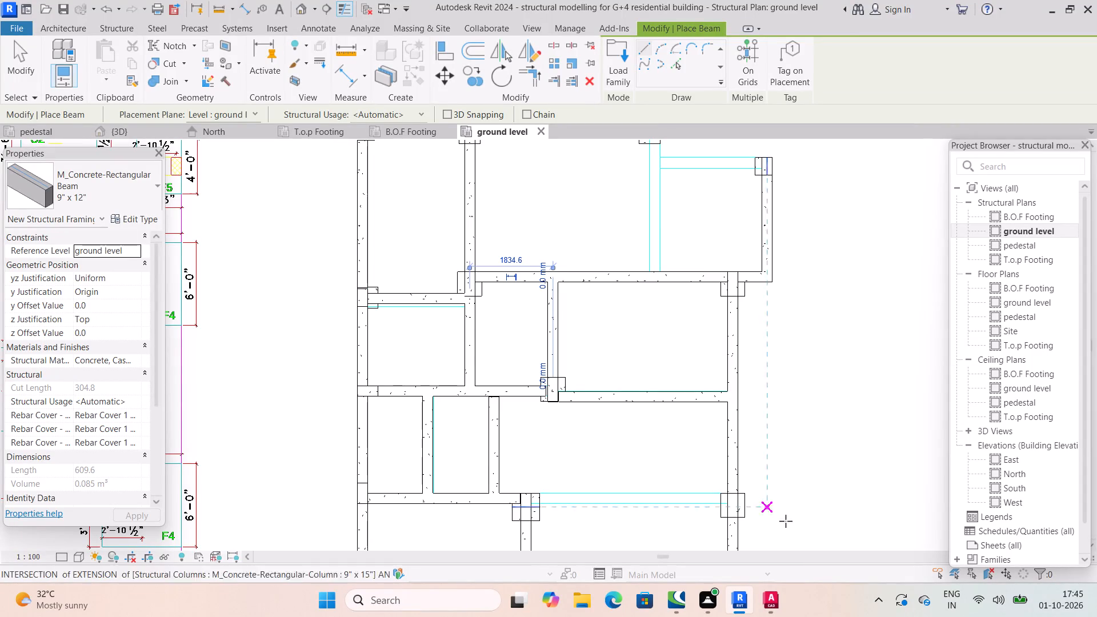
scroll(747, 447, "down", 2)
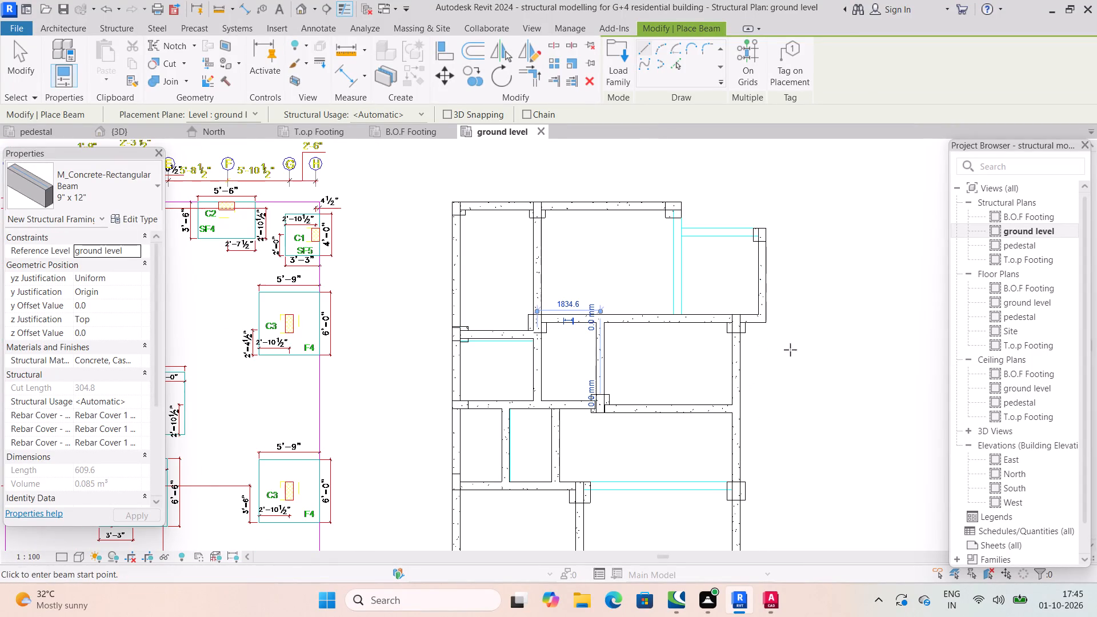
scroll(743, 225, "up", 10)
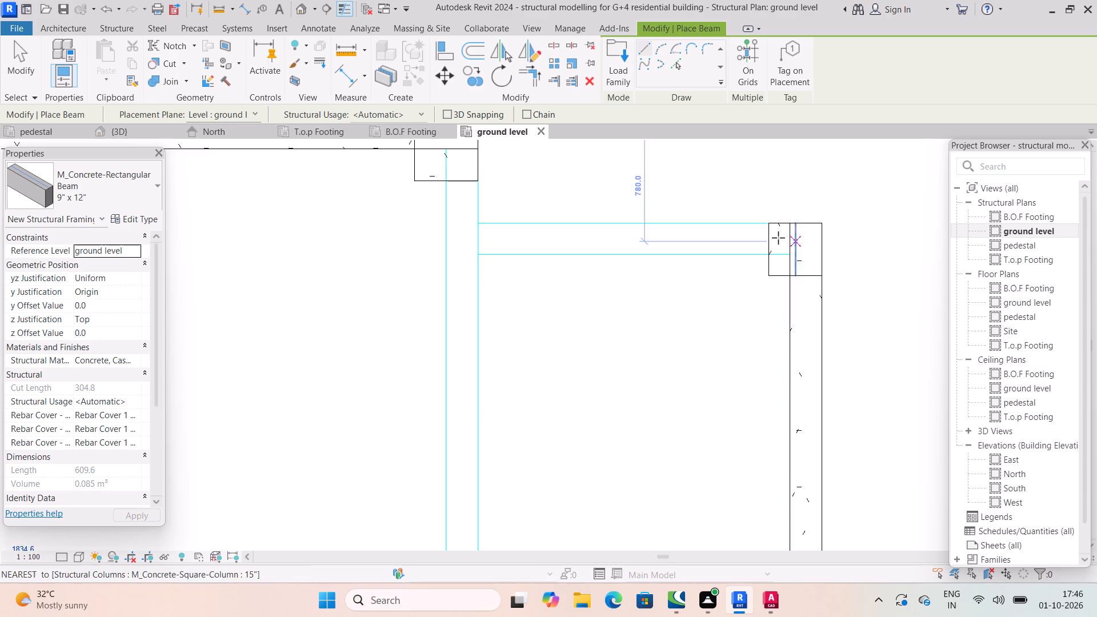
scroll(773, 236, "up", 4)
left_click(800, 240)
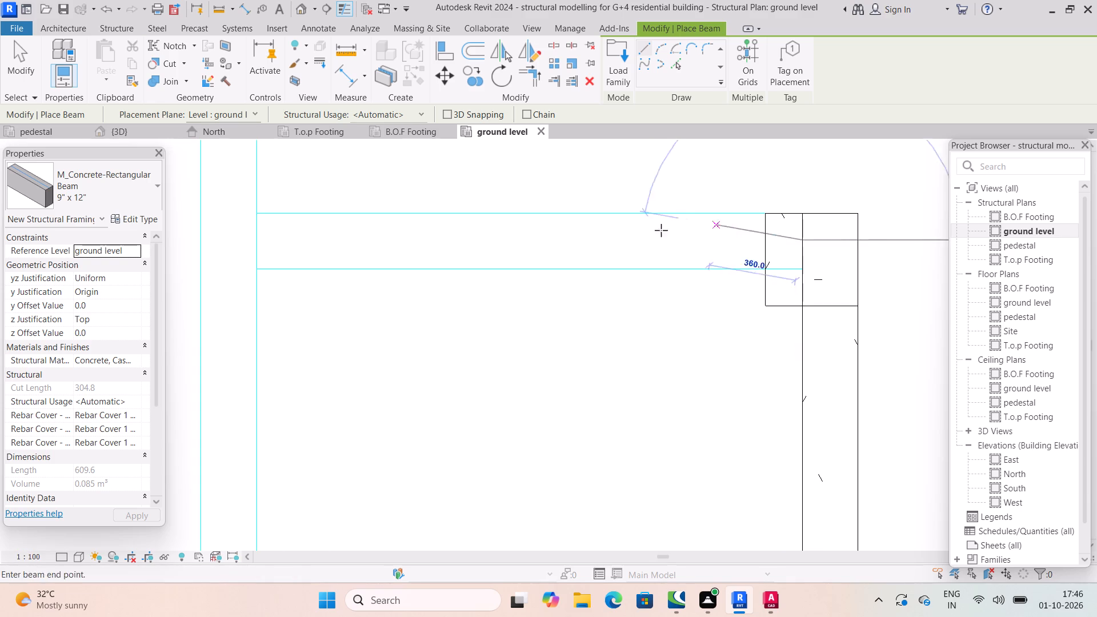
middle_click_drag(530, 260, 797, 296)
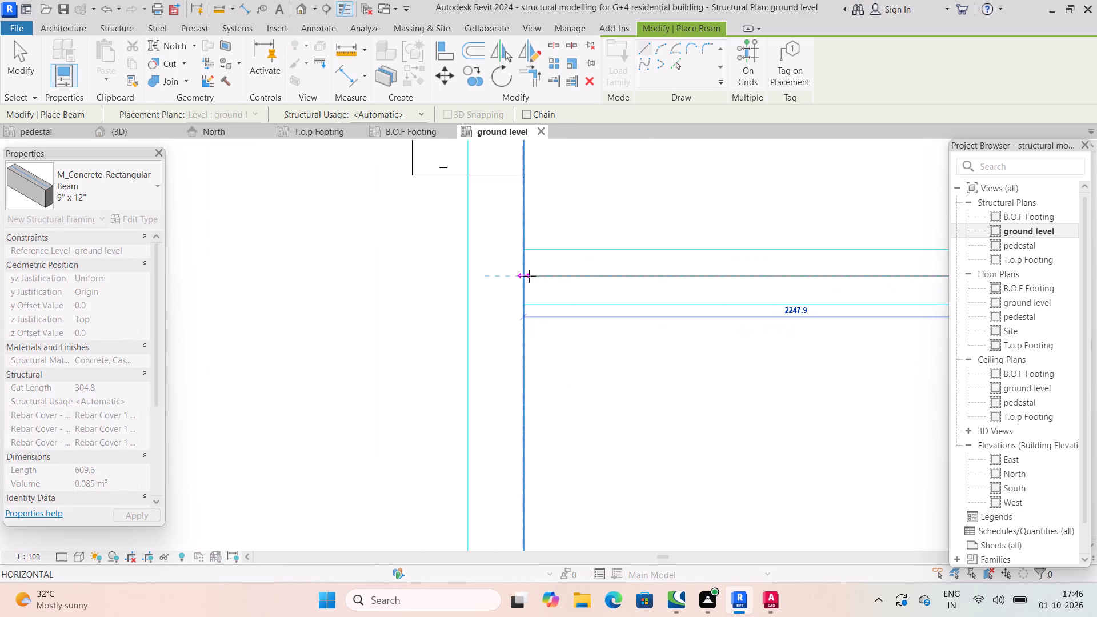
left_click(525, 274)
Draw a vertical 9" x 12" beam between the plan lines, from the top edge's east corner column down to the horizontal beam below.
middle_click_drag(527, 193, 592, 323)
scroll(542, 223, "down", 1)
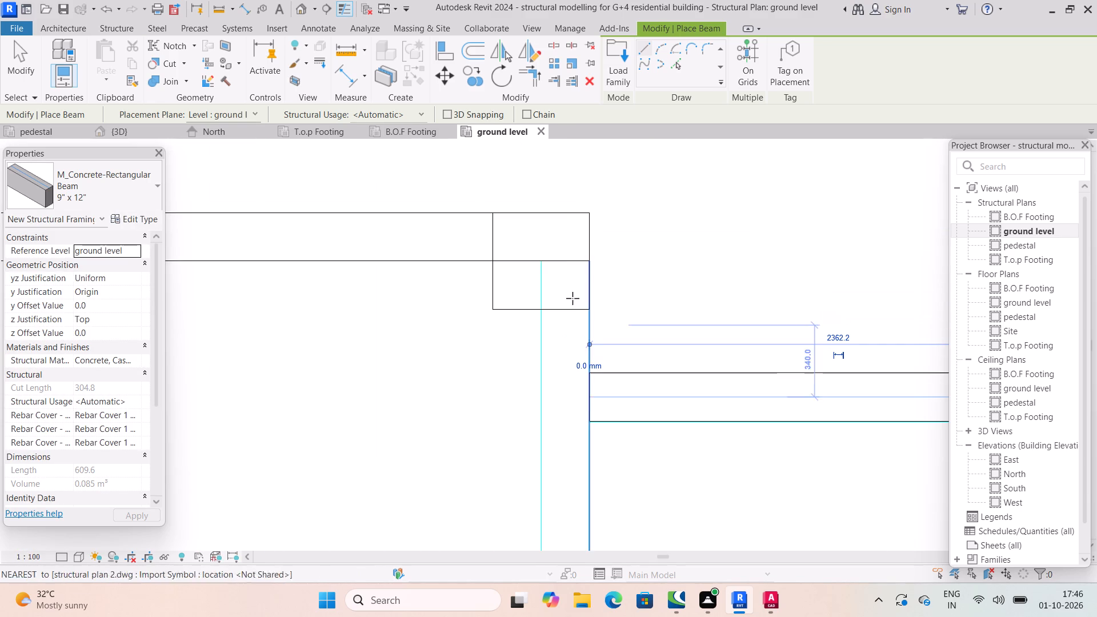
left_click(564, 263)
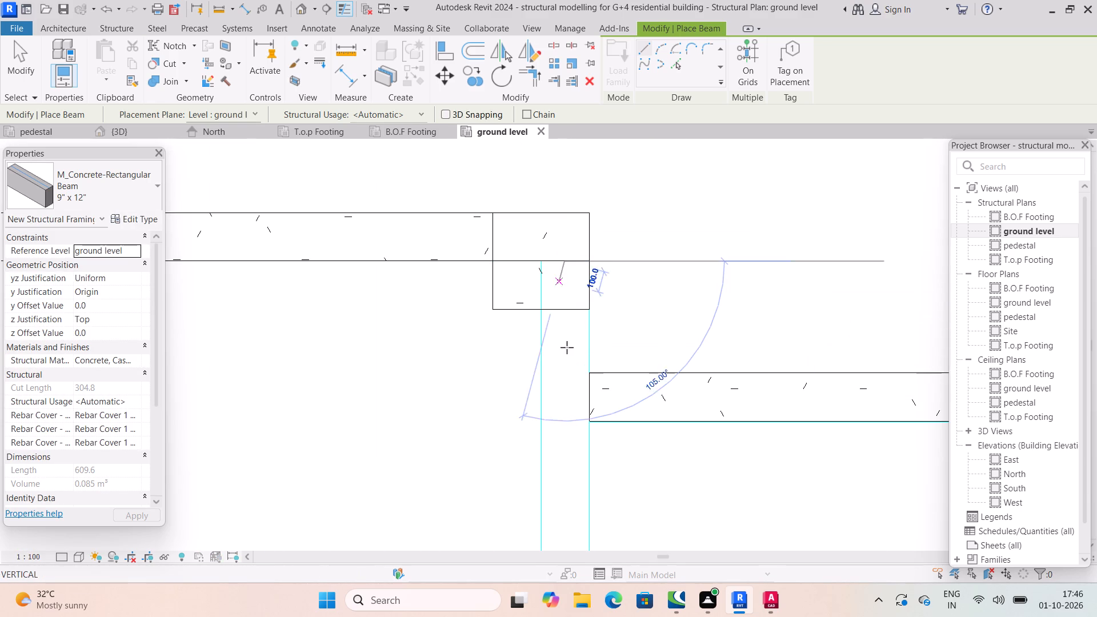
middle_click_drag(558, 431, 587, 126)
scroll(556, 339, "down", 1)
middle_click_drag(604, 433, 614, 213)
scroll(599, 432, "down", 1)
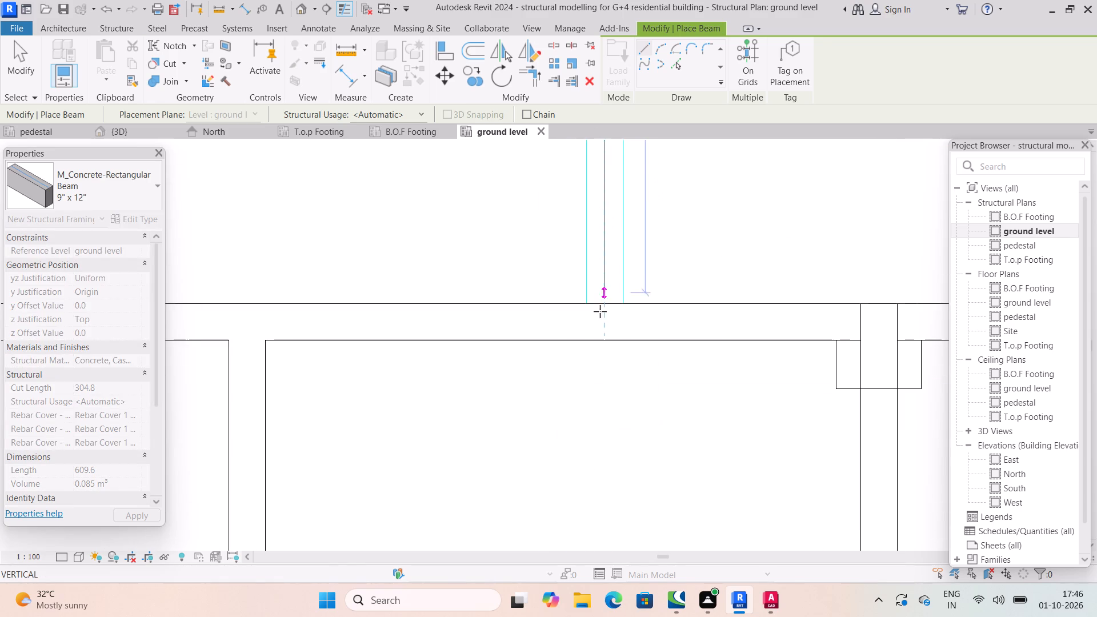
left_click(601, 304)
Draw a short vertical 9" x 12" beam across the narrow lower bay, about 2,454 mm west of the east beam, between its two horizontal beams.
middle_click_drag(683, 284, 675, 324)
scroll(683, 286, "down", 4)
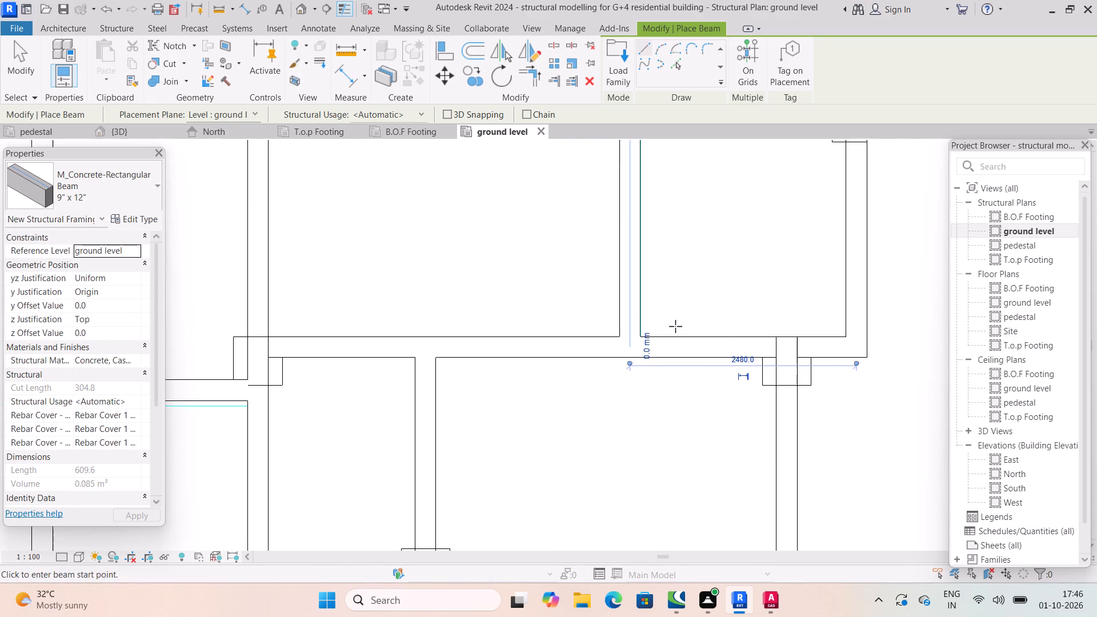
middle_click_drag(700, 254, 688, 315)
scroll(695, 260, "down", 7)
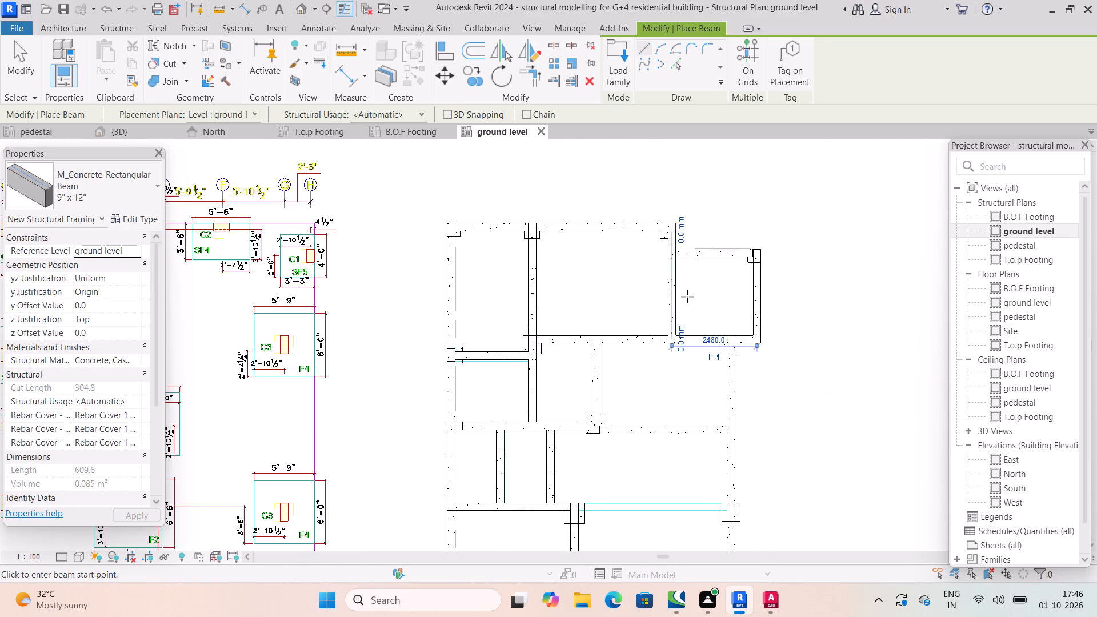
scroll(685, 298, "down", 3)
scroll(611, 463, "up", 1)
middle_click_drag(610, 464, 598, 193)
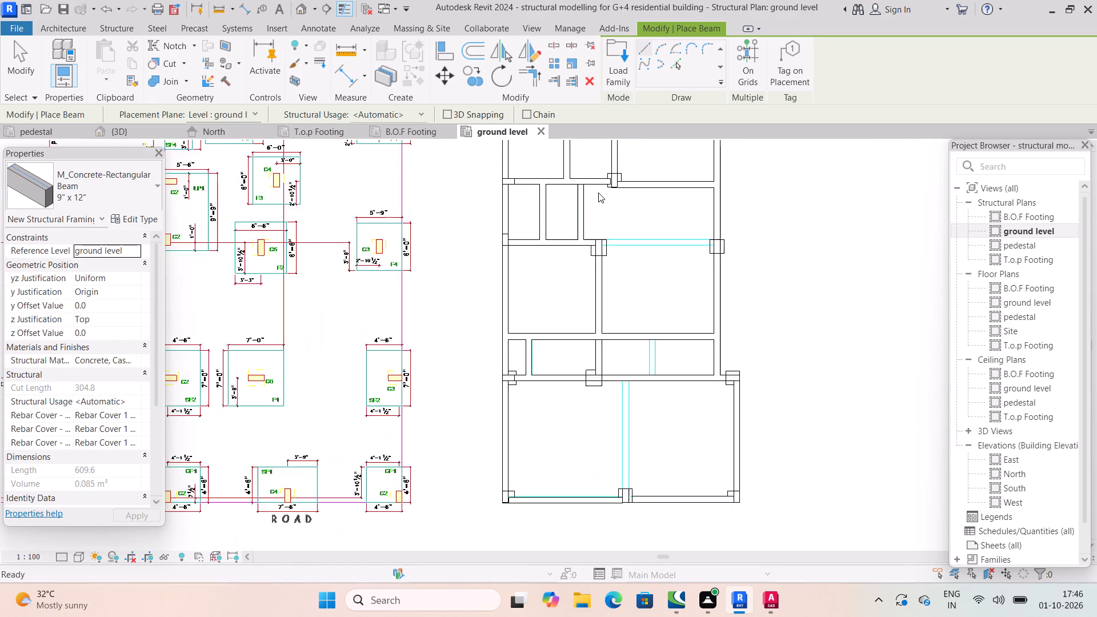
scroll(634, 317, "up", 5)
scroll(656, 223, "up", 3)
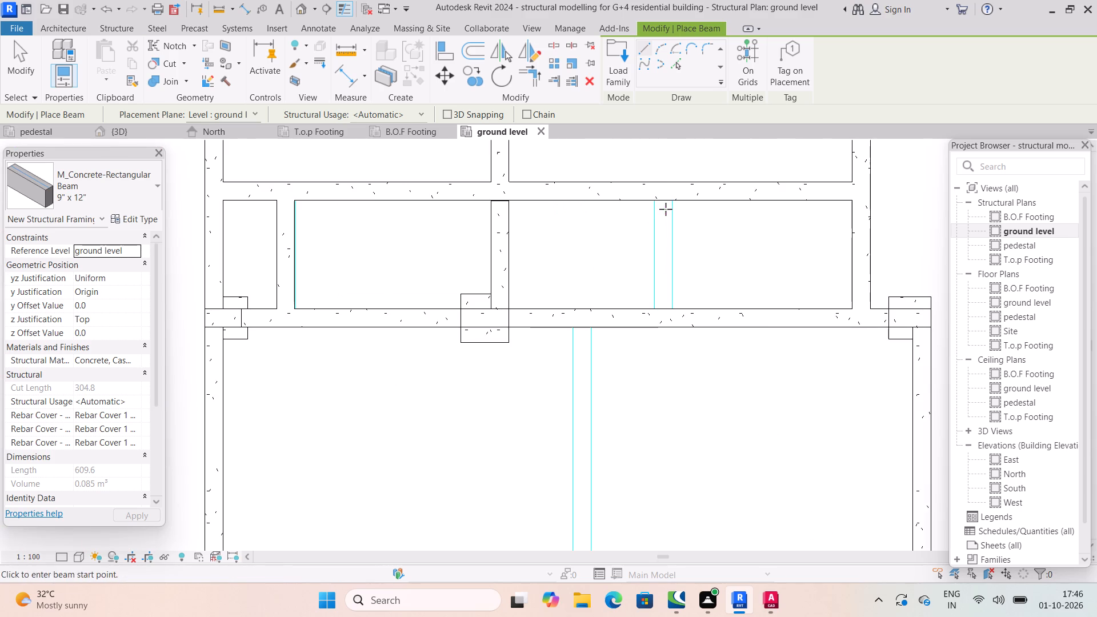
left_click(663, 203)
left_click(662, 306)
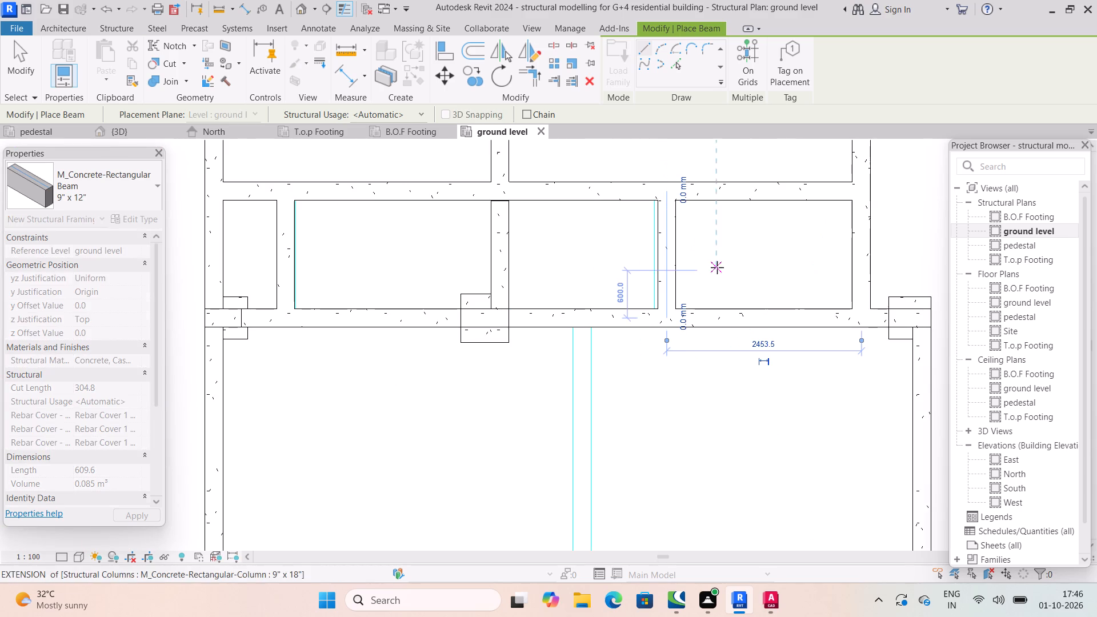
Draw a vertical 9" x 12" beam along the plan lines from the narrow bay's lower beam down to the 21" square column on the south edge.
middle_click_drag(676, 330, 680, 256)
left_click(586, 251)
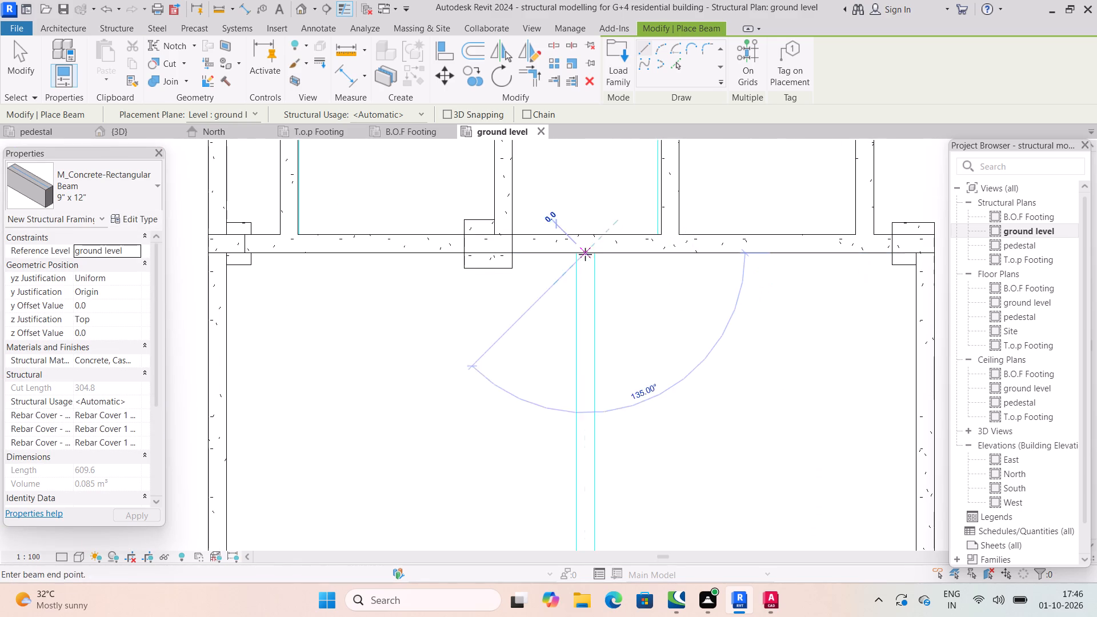
middle_click_drag(612, 367, 622, 84)
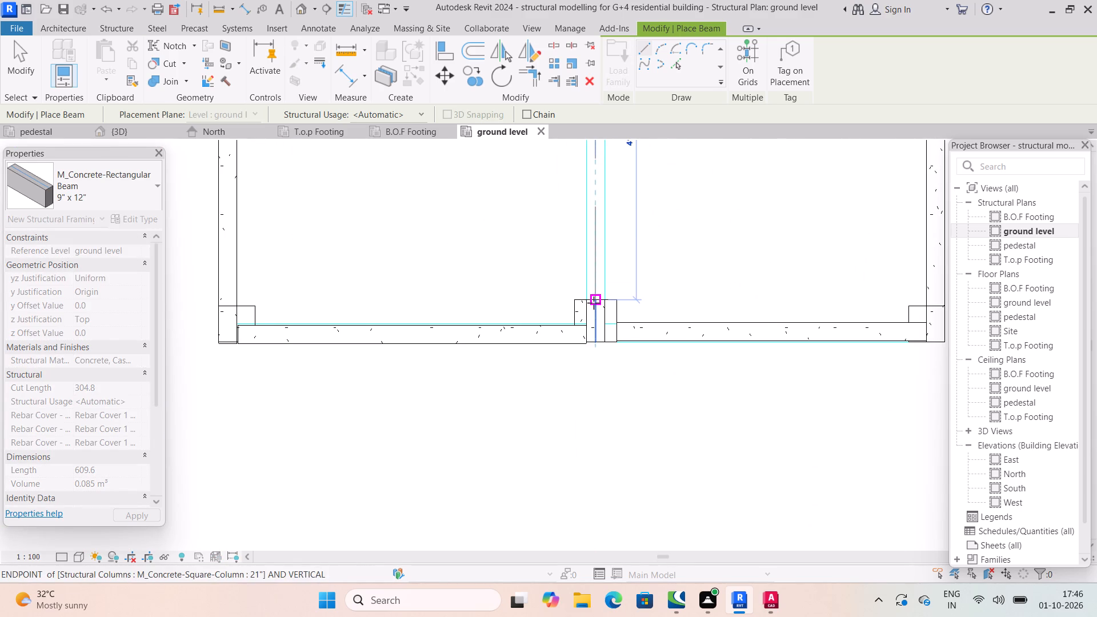
left_click(594, 303)
middle_click_drag(704, 254, 684, 341)
key("Escape")
Draw a horizontal 9" x 12" beam about 4,325 mm long from the 24" square column east to the column on the east beam line.
scroll(703, 254, "down", 1)
scroll(687, 322, "down", 2)
middle_click_drag(704, 257, 680, 346)
middle_click_drag(742, 251, 720, 404)
middle_click_drag(687, 202, 675, 366)
scroll(675, 359, "down", 1)
scroll(629, 264, "down", 2)
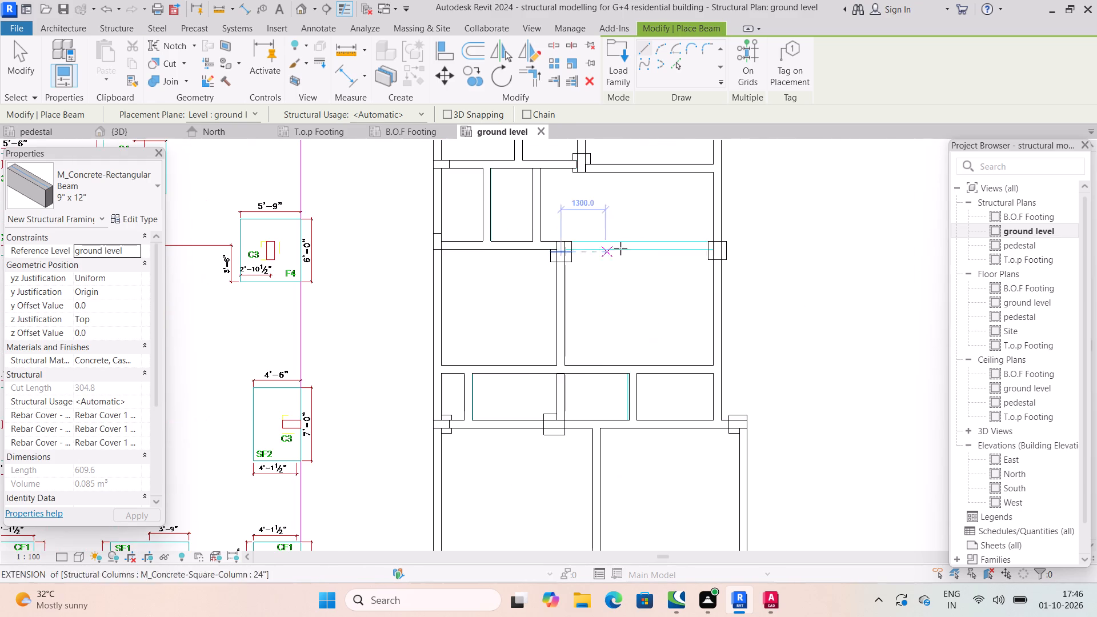
scroll(570, 249, "up", 14)
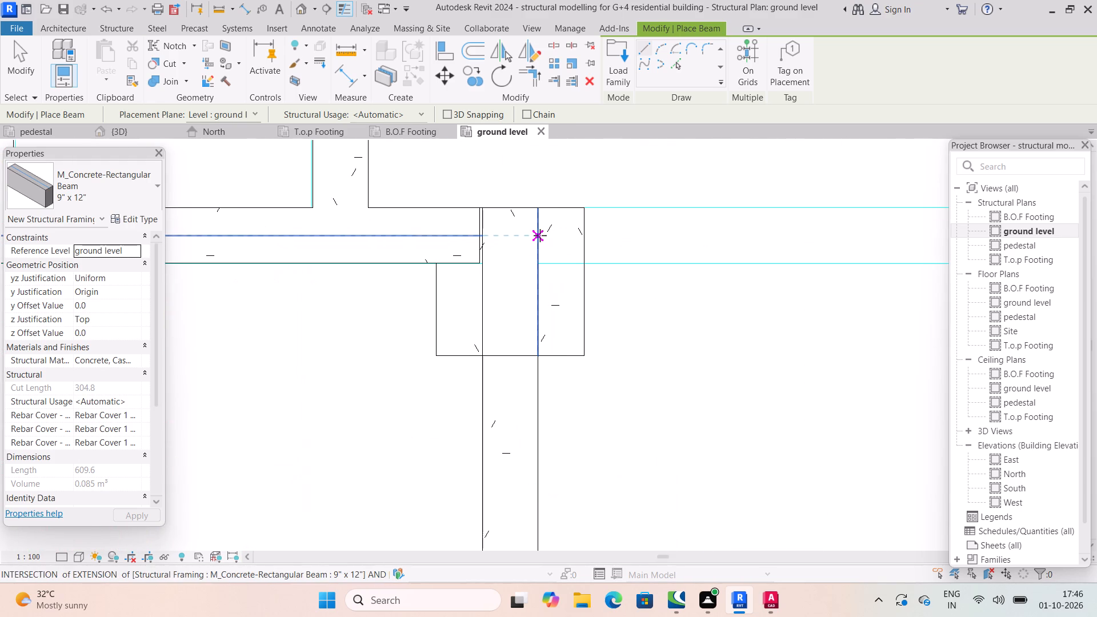
left_click(540, 235)
middle_click_drag(770, 233, 564, 249)
middle_click_drag(822, 249, 628, 231)
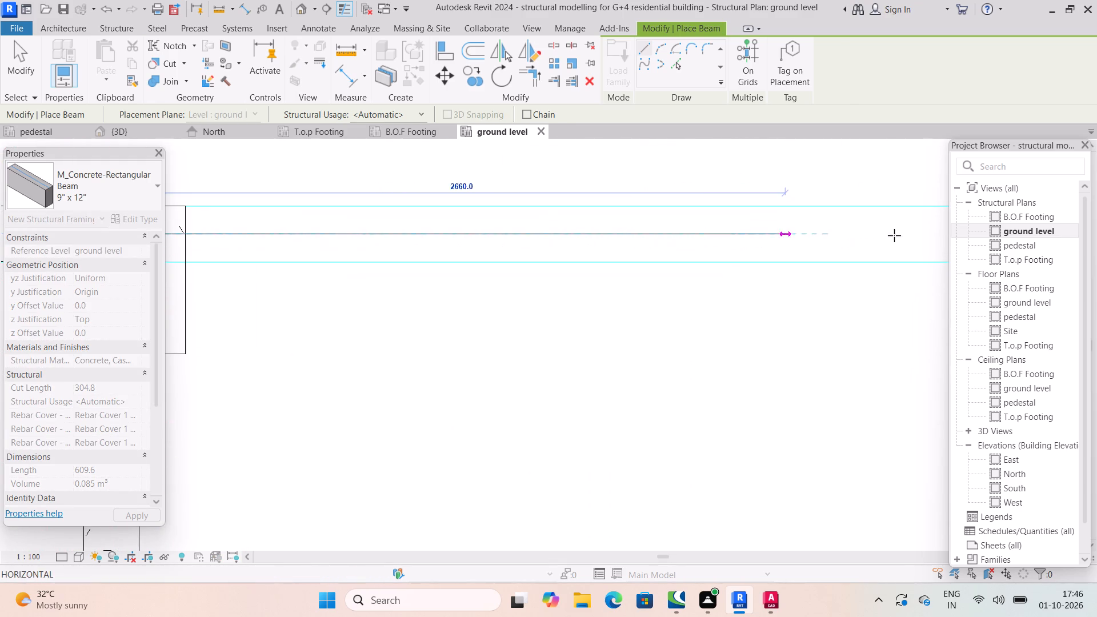
middle_click_drag(903, 238, 637, 243)
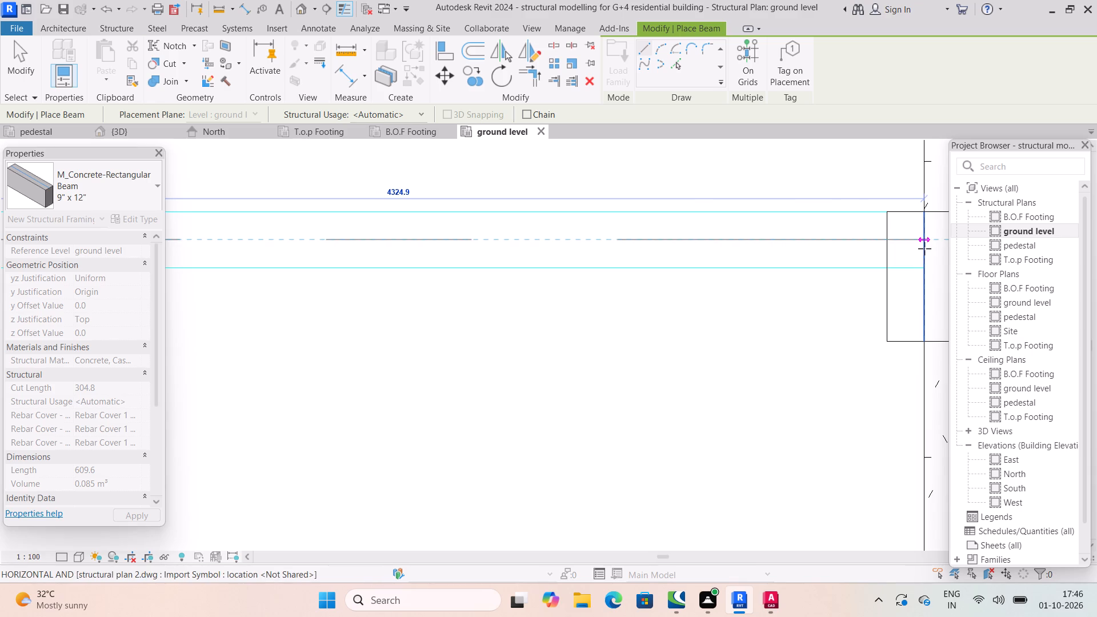
left_click(924, 249)
Finish placing beams and dismiss the save reminder without saving the project.
scroll(839, 282, "down", 5)
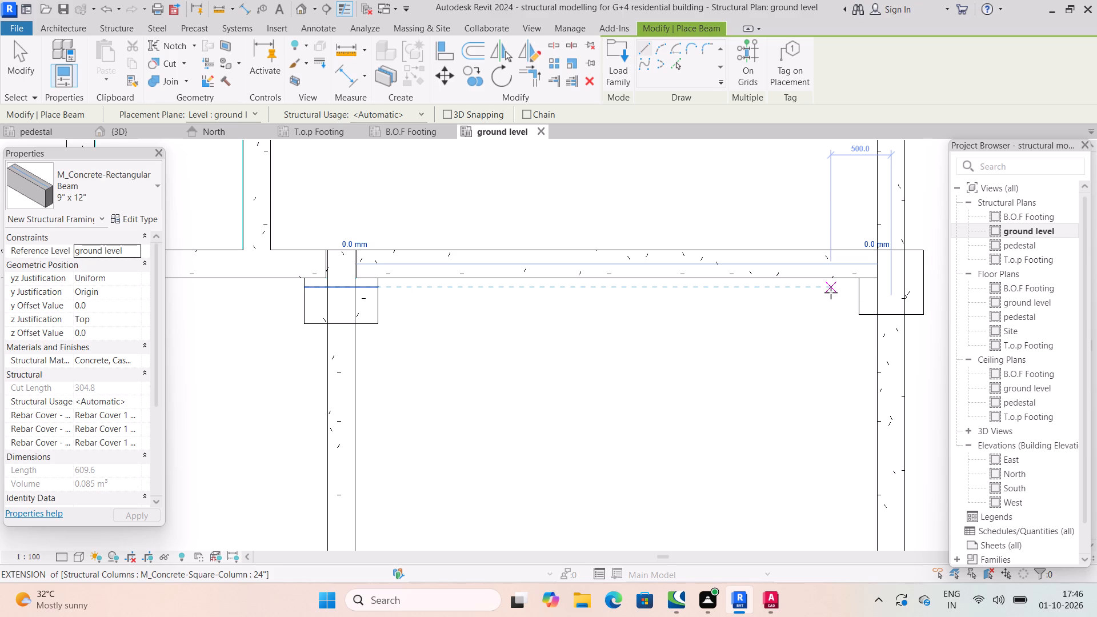
scroll(914, 582, "down", 1)
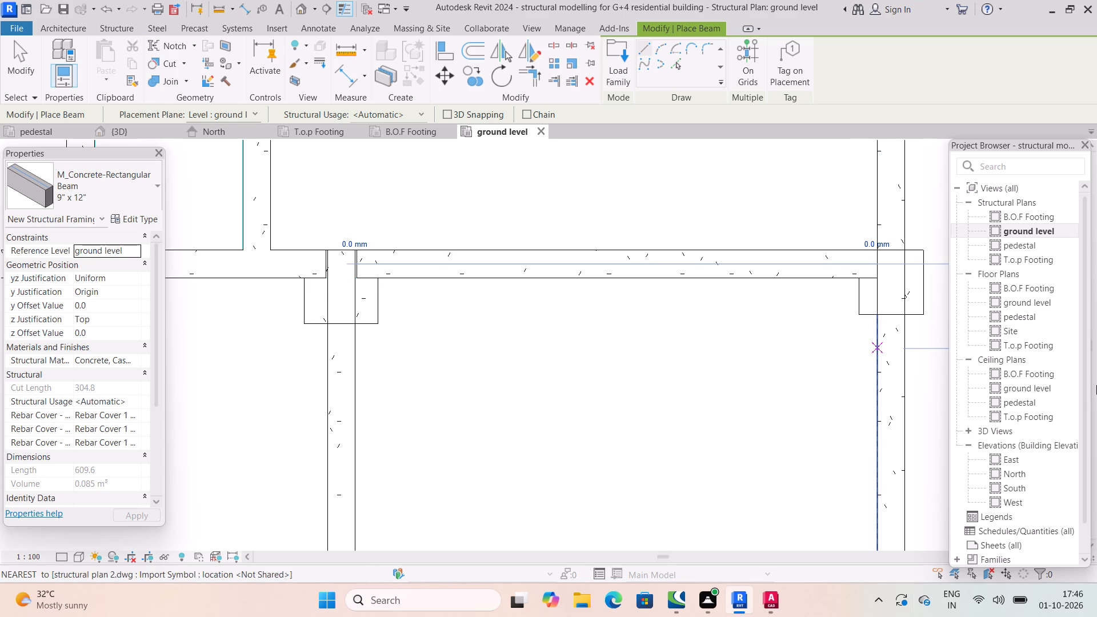
scroll(731, 336, "down", 8)
middle_click_drag(676, 360, 699, 418)
middle_click_drag(774, 294, 773, 405)
scroll(774, 403, "down", 3)
key("Escape")
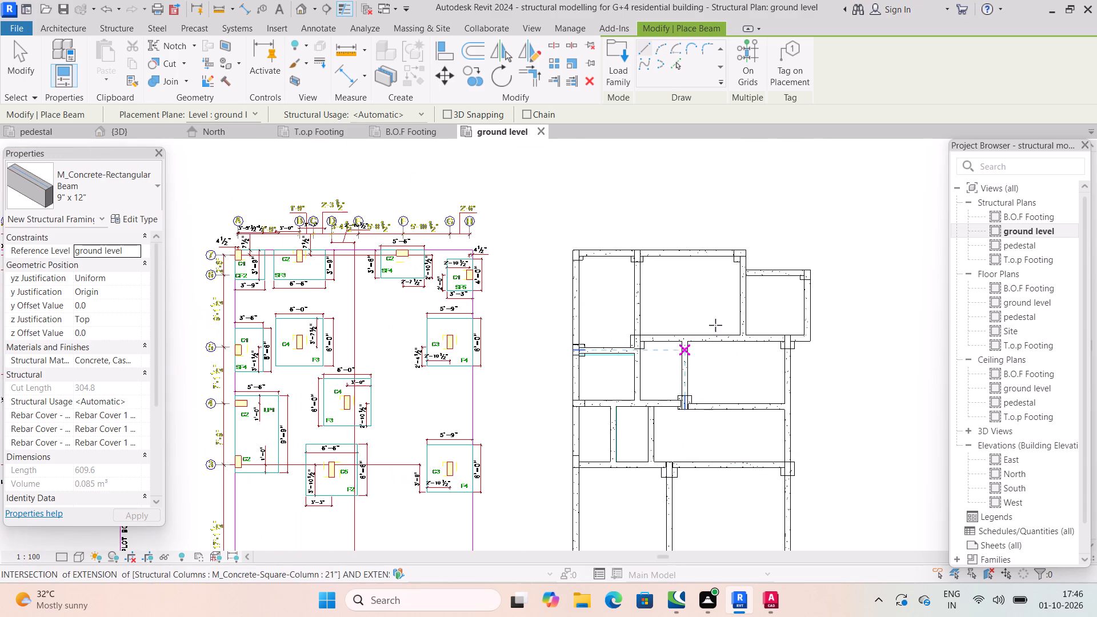
scroll(712, 275, "up", 3)
key("Escape")
scroll(703, 247, "up", 3)
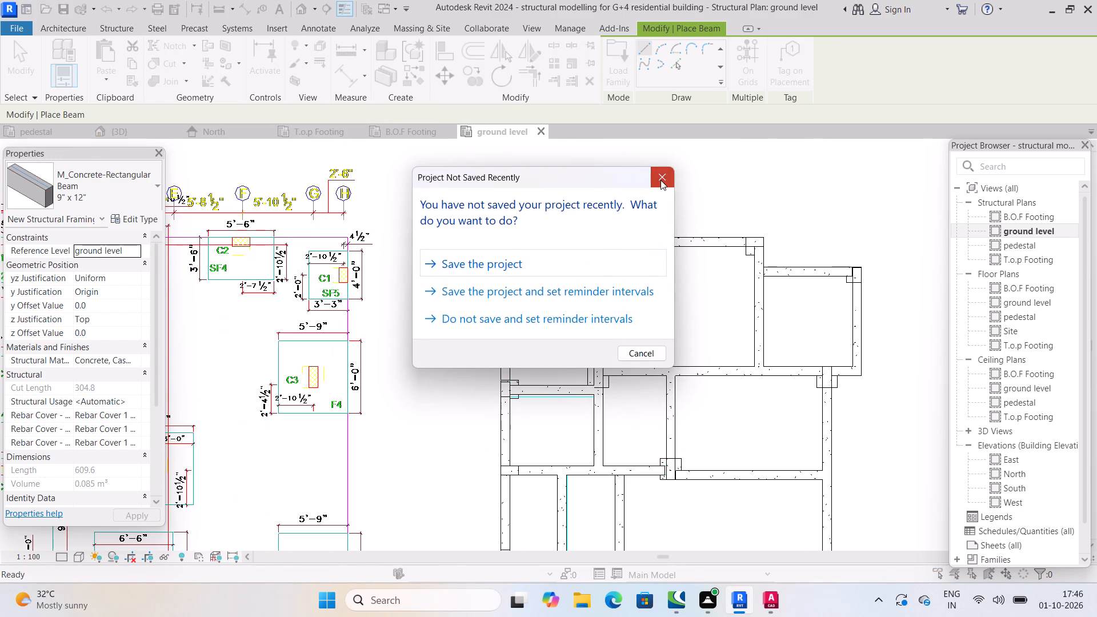
left_click(660, 180)
Check the two top-edge beams' ends, and disallow the join at the east end of the short northeast horizontal beam.
scroll(789, 275, "up", 3)
left_click(451, 226)
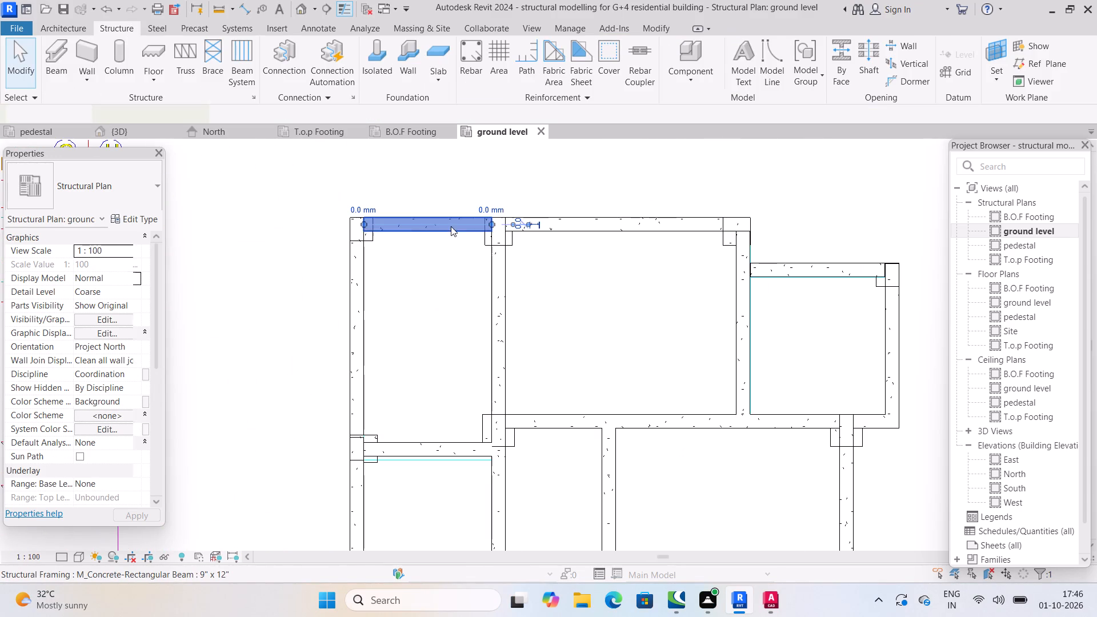
scroll(373, 232, "up", 8)
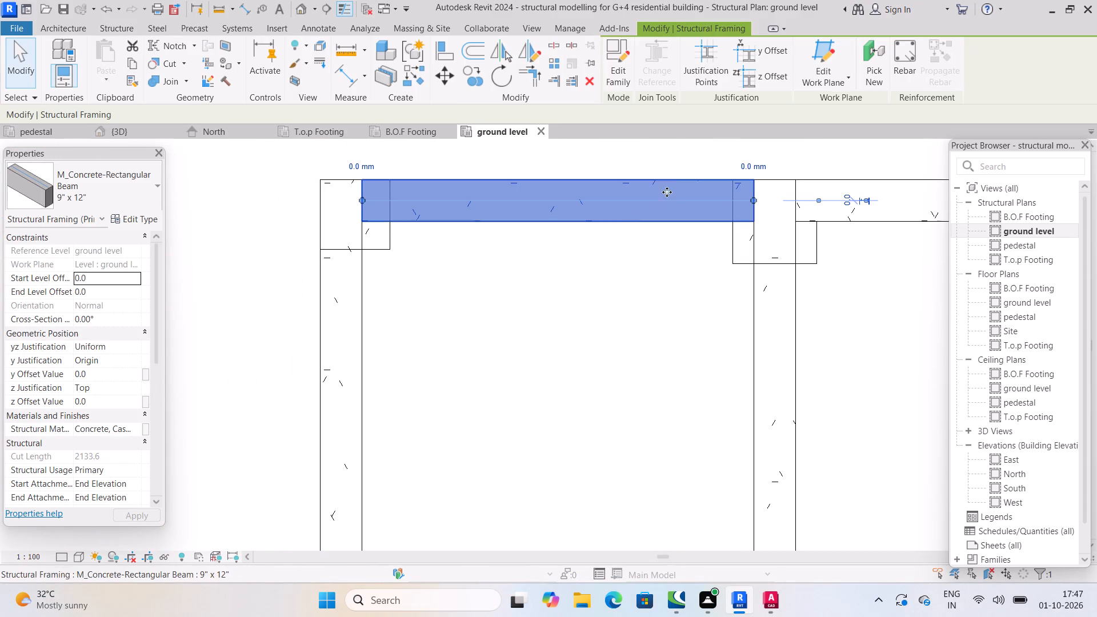
left_click(838, 216)
middle_click_drag(826, 263, 433, 280)
scroll(818, 266, "down", 4)
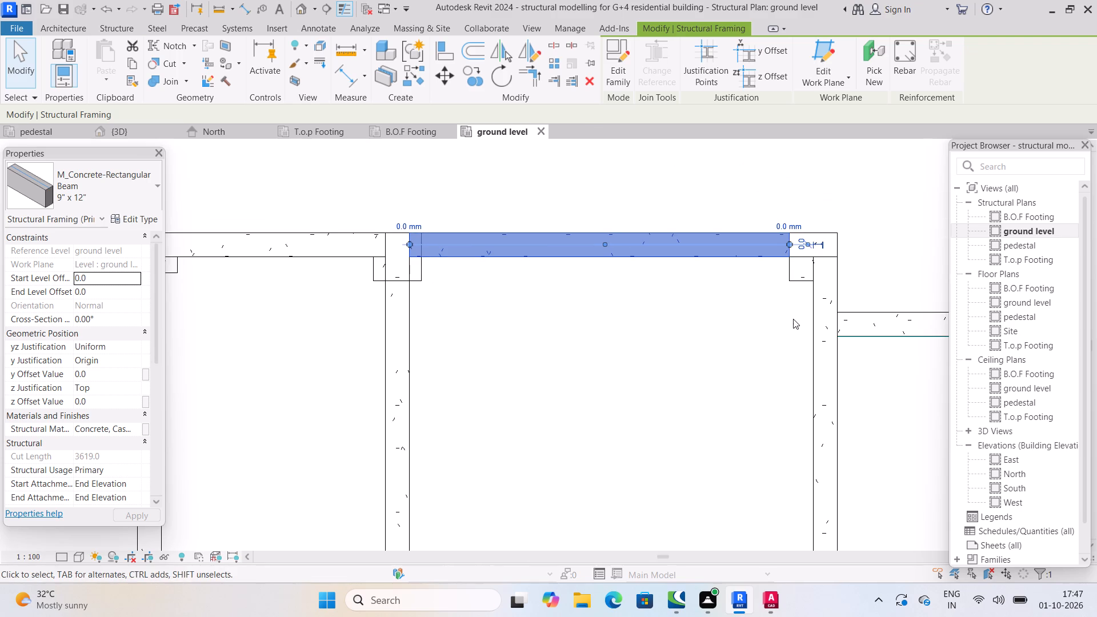
middle_click_drag(900, 328, 742, 362)
scroll(916, 337, "up", 3)
left_click(827, 354)
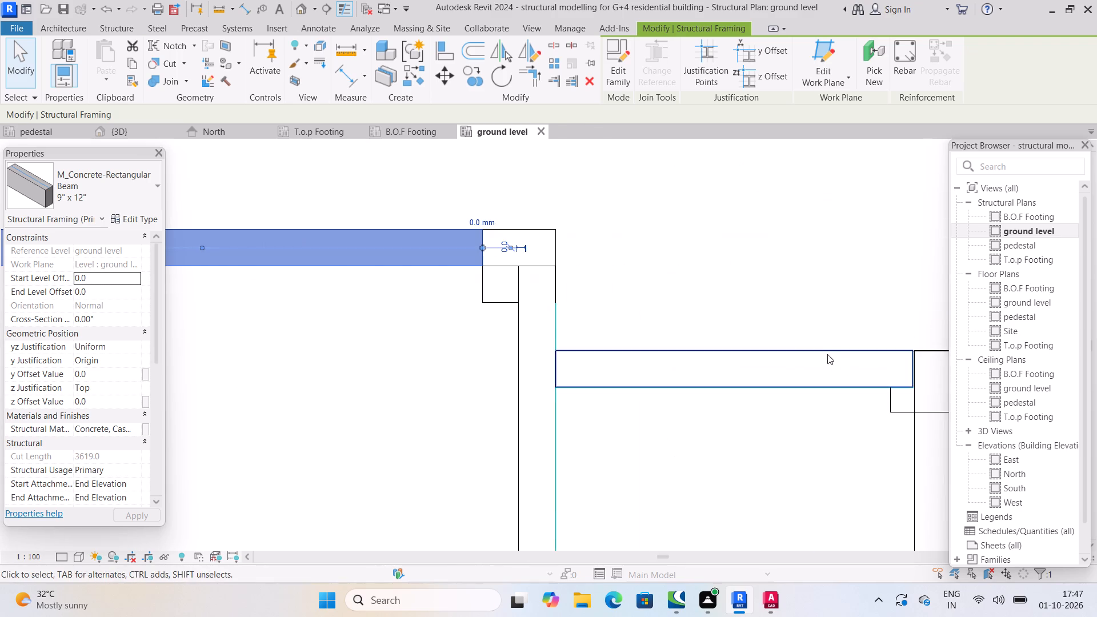
scroll(918, 371, "up", 7)
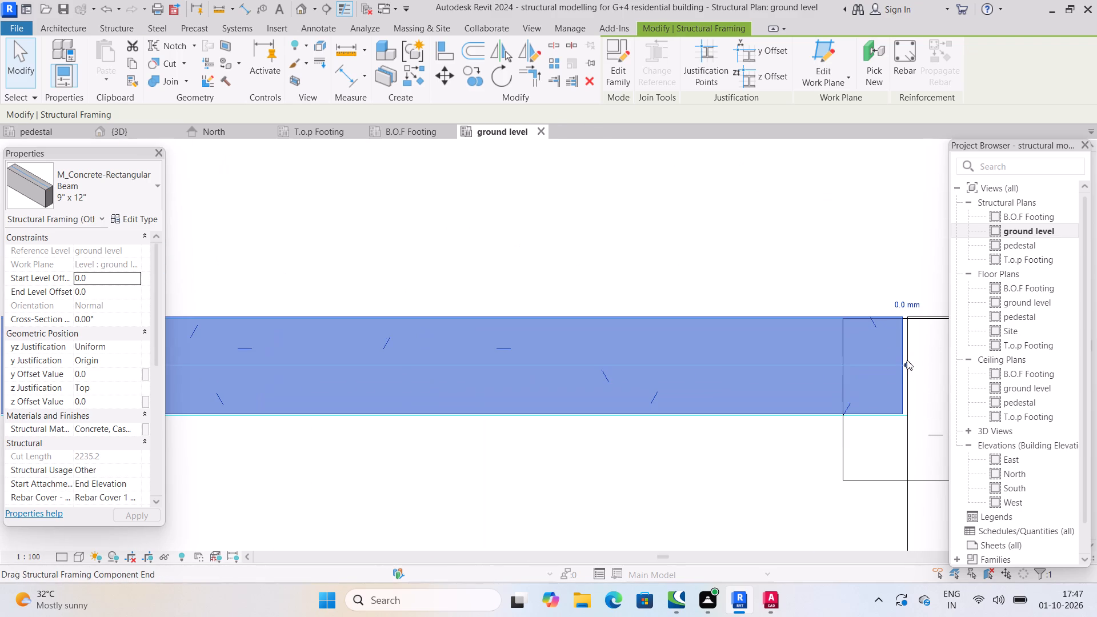
right_click(904, 362)
left_click(950, 277)
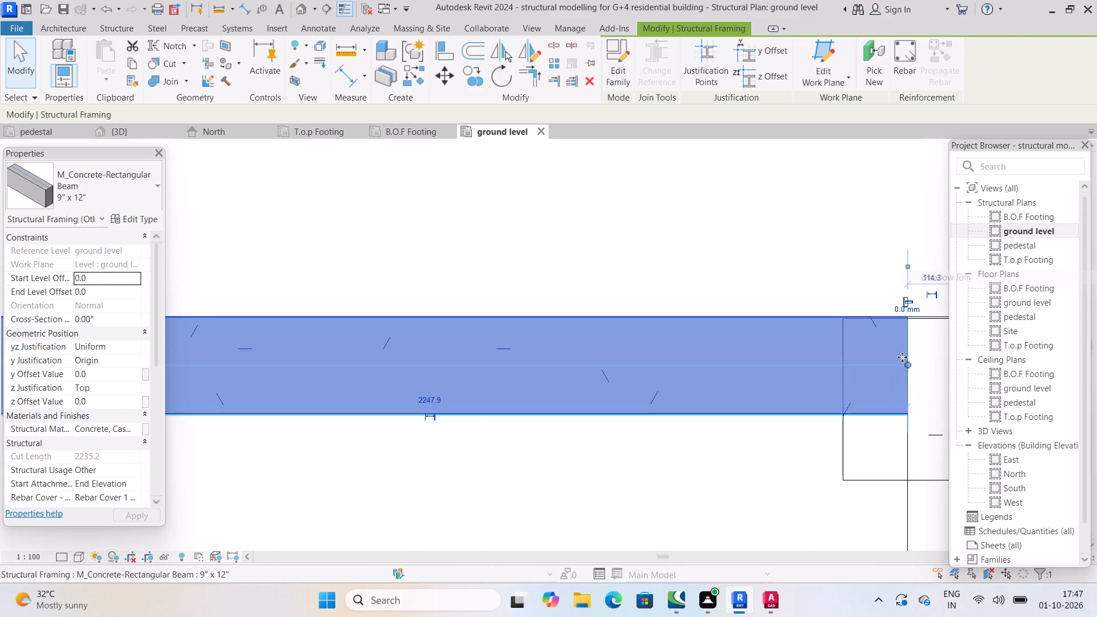
left_click(872, 285)
Align the lower edge of the short northeast horizontal beam with the imported plan line beneath it.
scroll(834, 415, "up", 3)
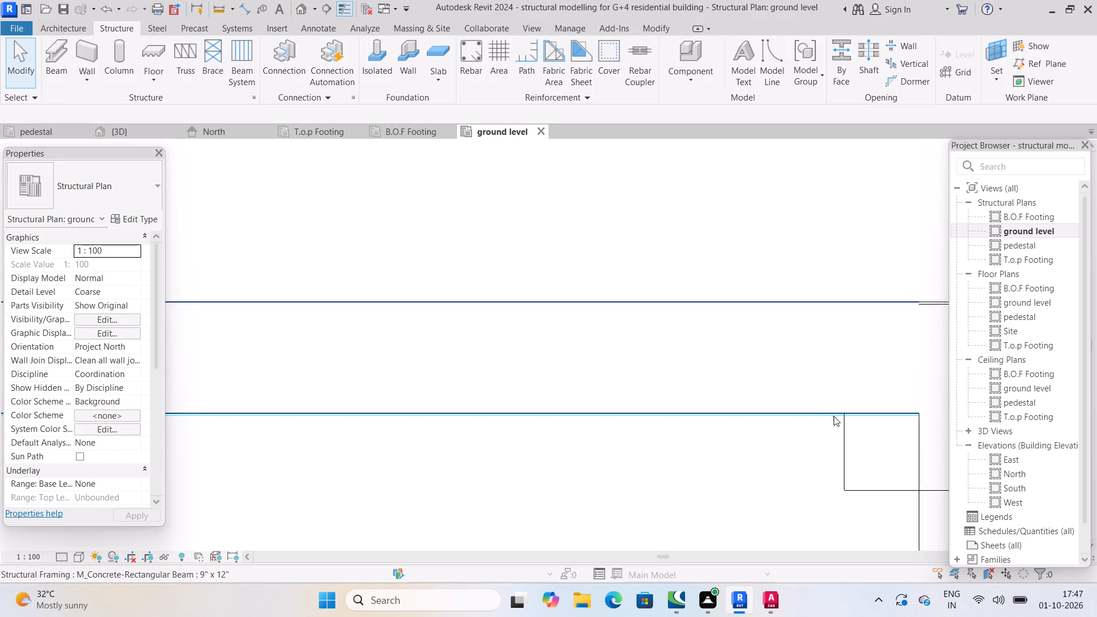
scroll(834, 416, "up", 2)
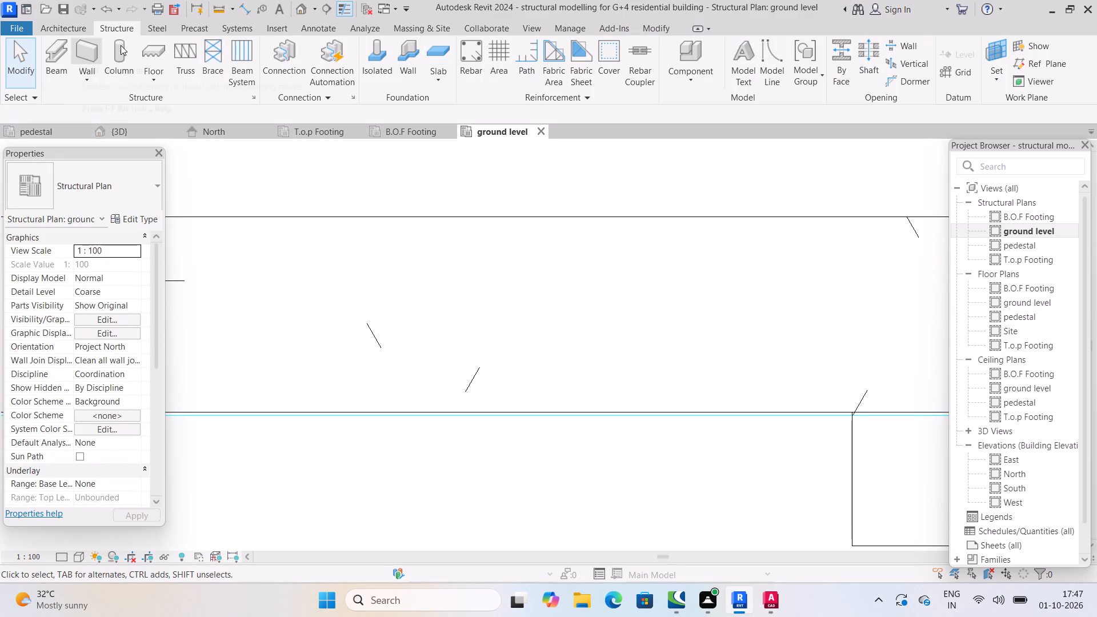
left_click(647, 26)
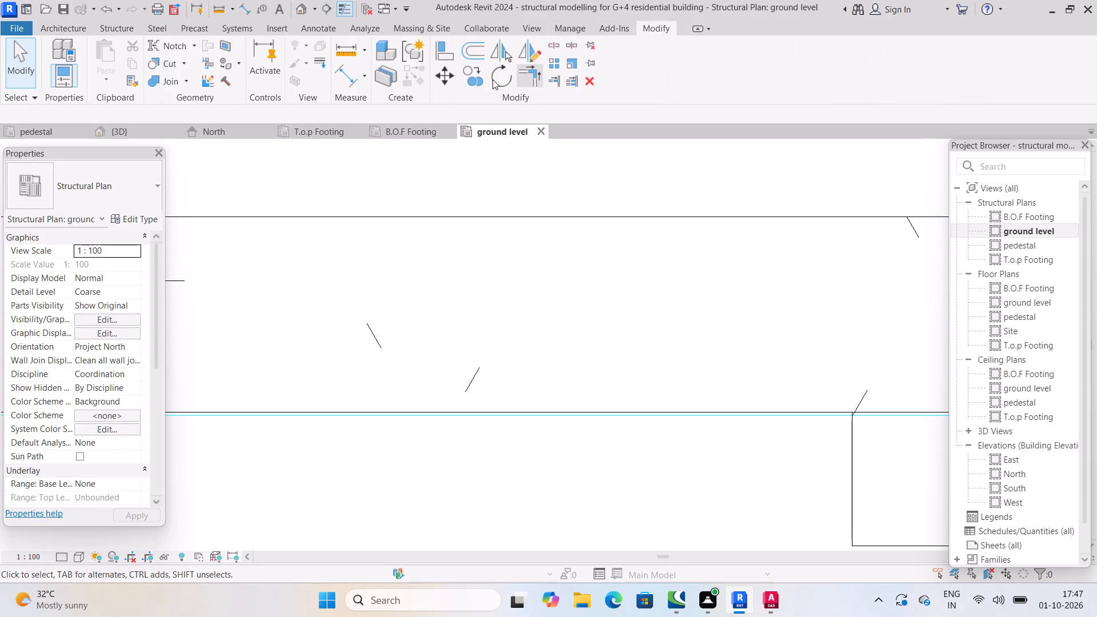
left_click(447, 57)
scroll(722, 388, "up", 3)
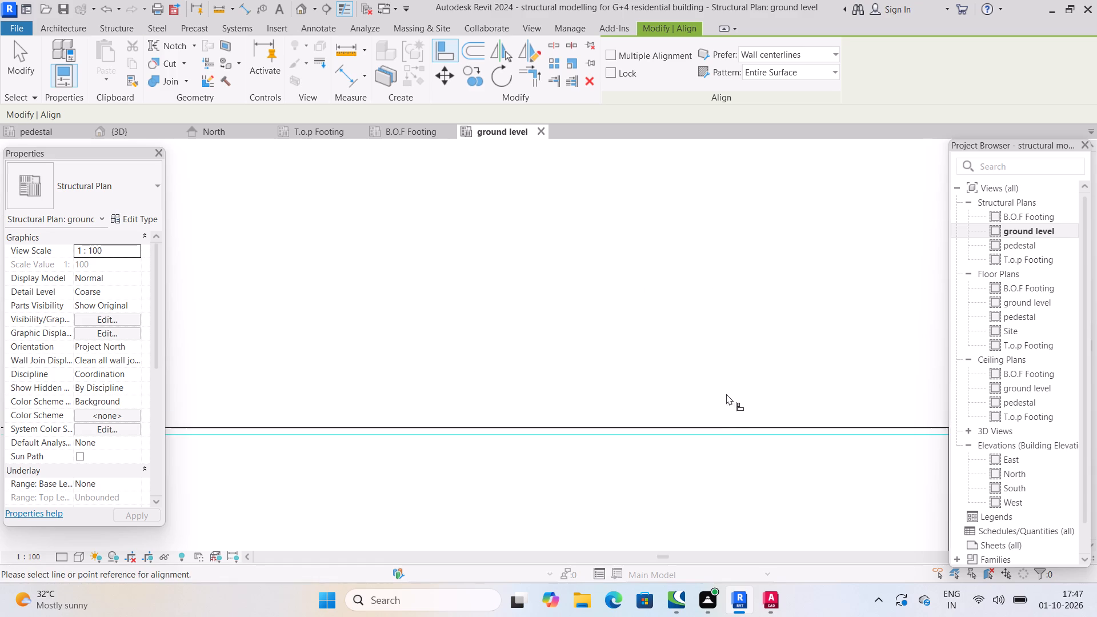
scroll(726, 394, "up", 4)
left_click(752, 424)
left_click(751, 405)
scroll(784, 414, "down", 2)
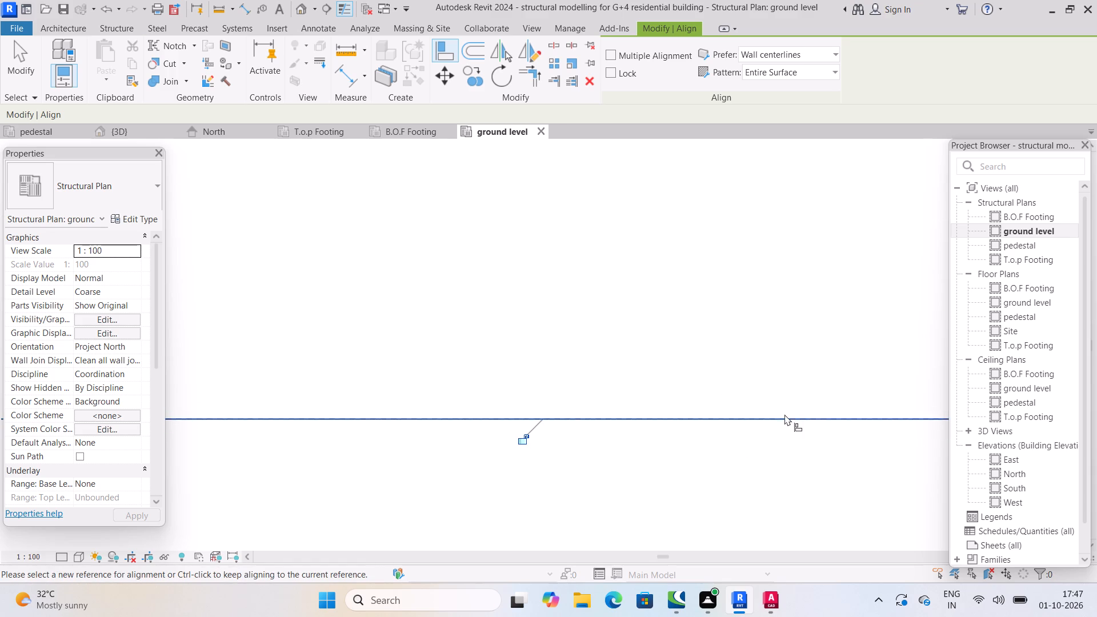
scroll(784, 414, "down", 13)
middle_click(784, 426)
scroll(903, 366, "up", 11)
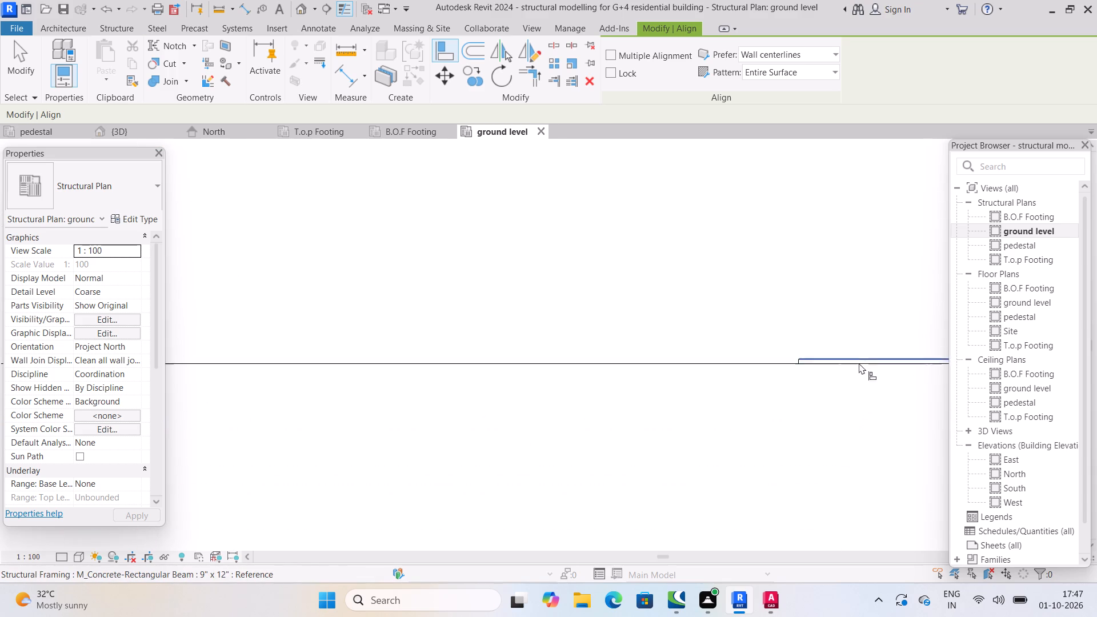
Disallow the join at the north end of the vertical beam on the northeast bay's east side.
scroll(834, 356, "down", 9)
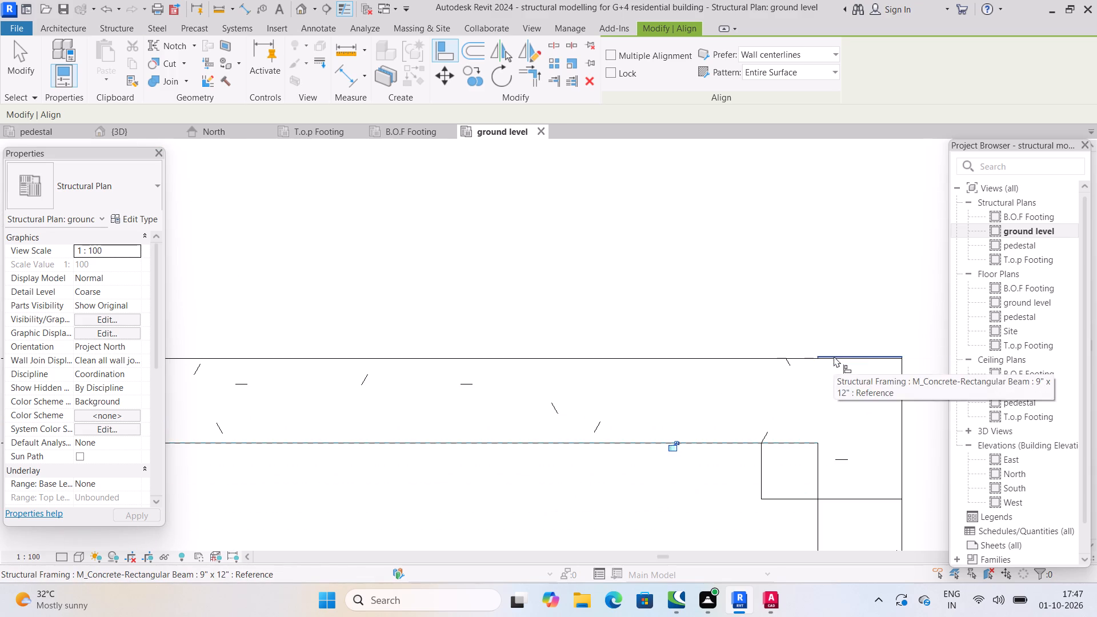
scroll(884, 356, "up", 8)
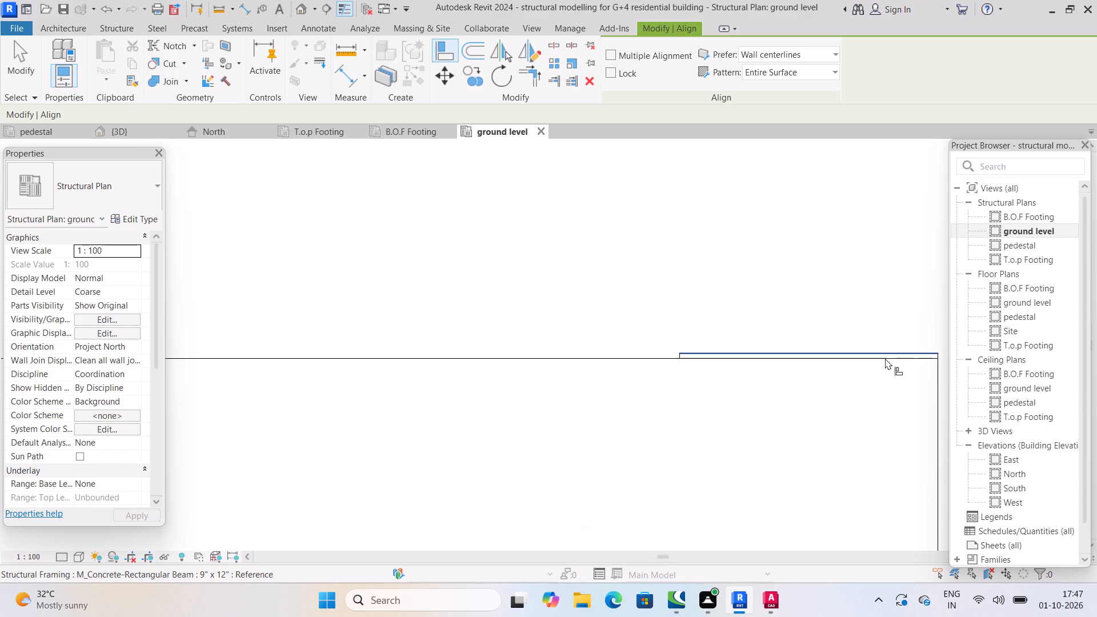
scroll(868, 351, "down", 10)
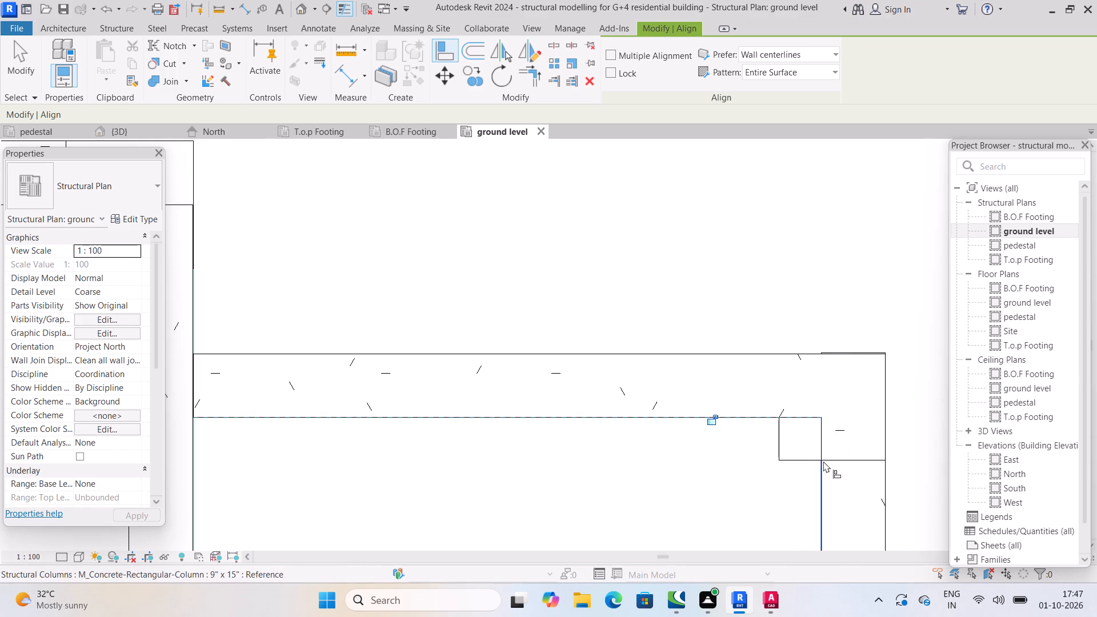
scroll(827, 468, "up", 2)
key("Escape")
key("Escape")
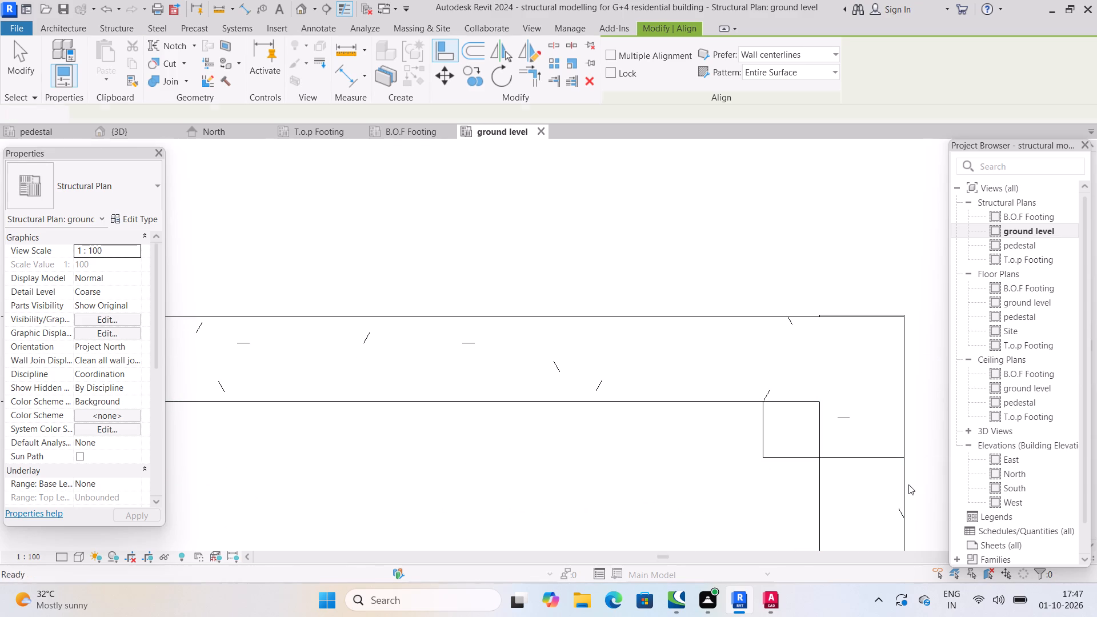
left_click(908, 484)
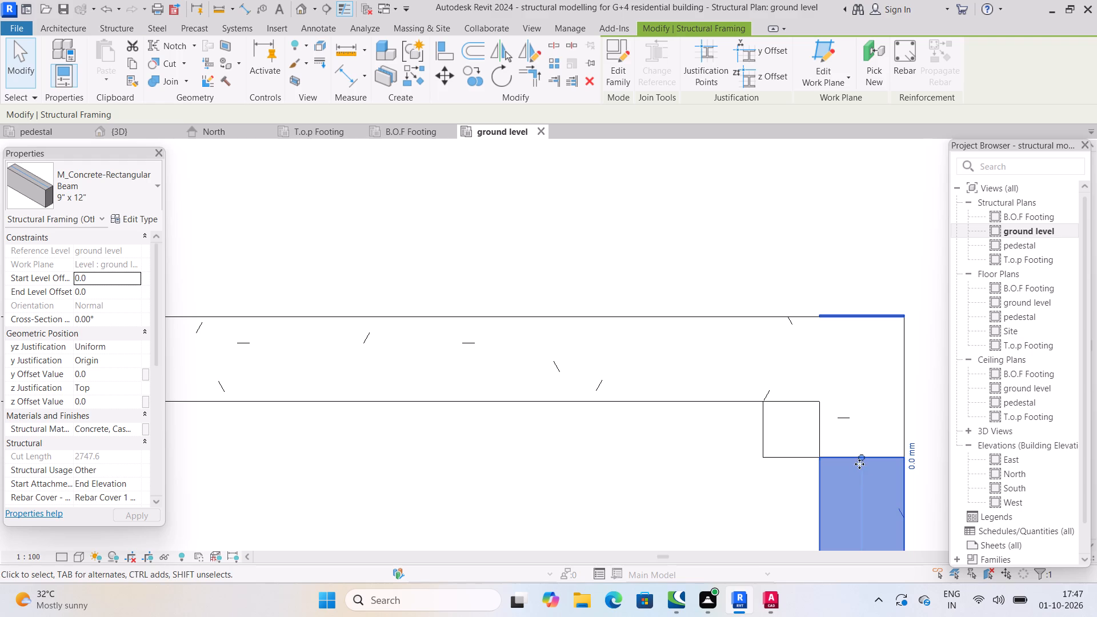
right_click(862, 455)
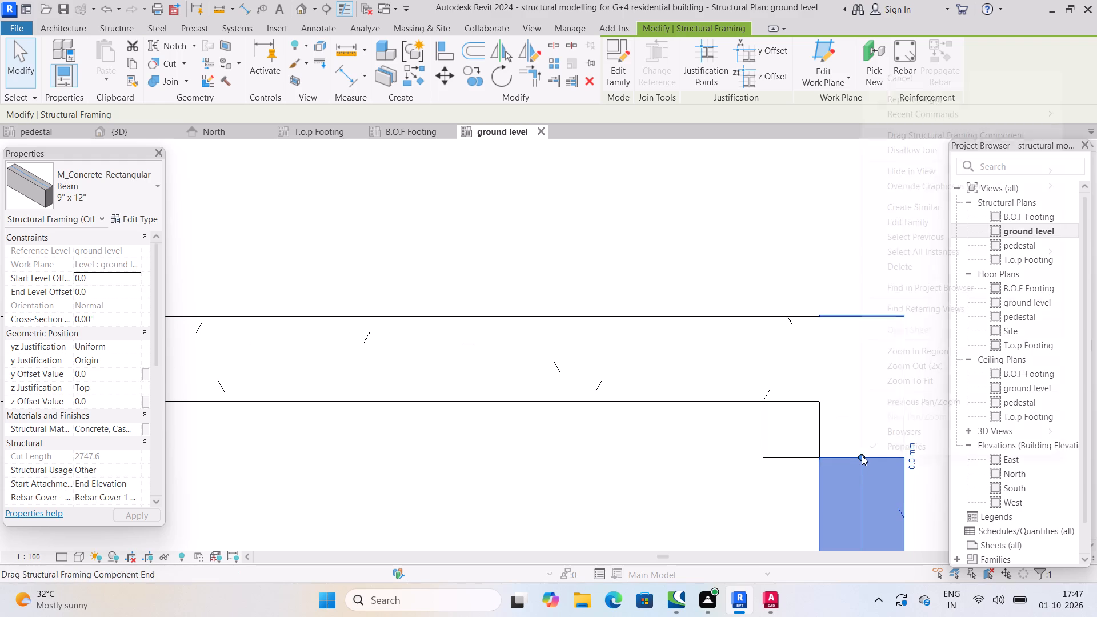
left_click(926, 154)
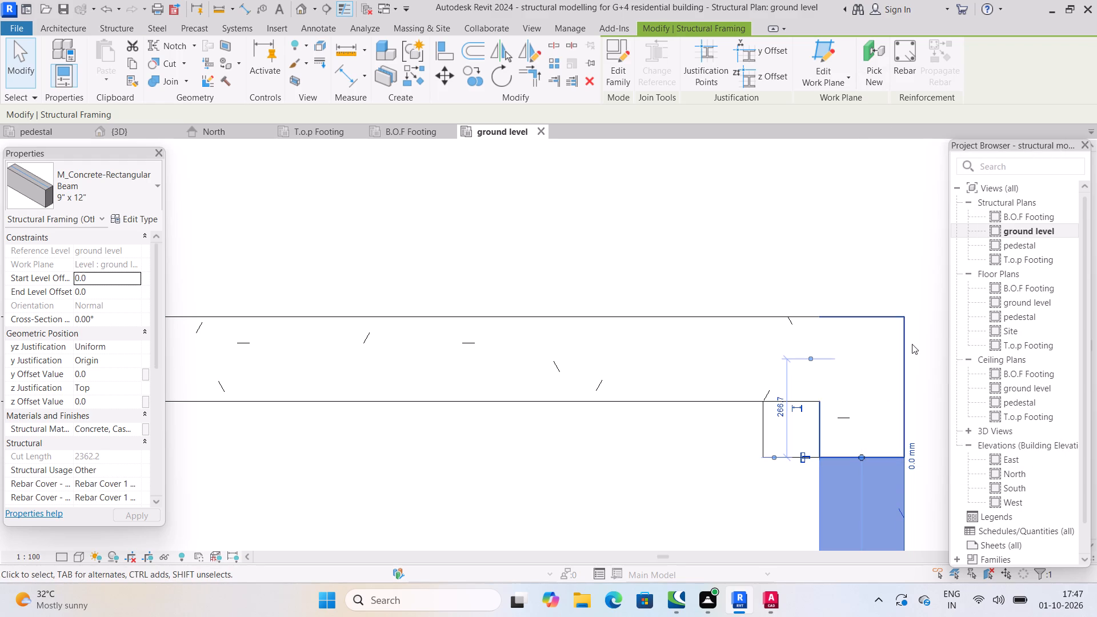
Examine the top-edge beams' ends and their supporting columns, from the northwest corner column to the stepped northeast corner.
scroll(887, 307, "down", 4)
middle_click_drag(855, 384, 850, 334)
scroll(855, 384, "down", 4)
middle_click_drag(481, 202, 485, 205)
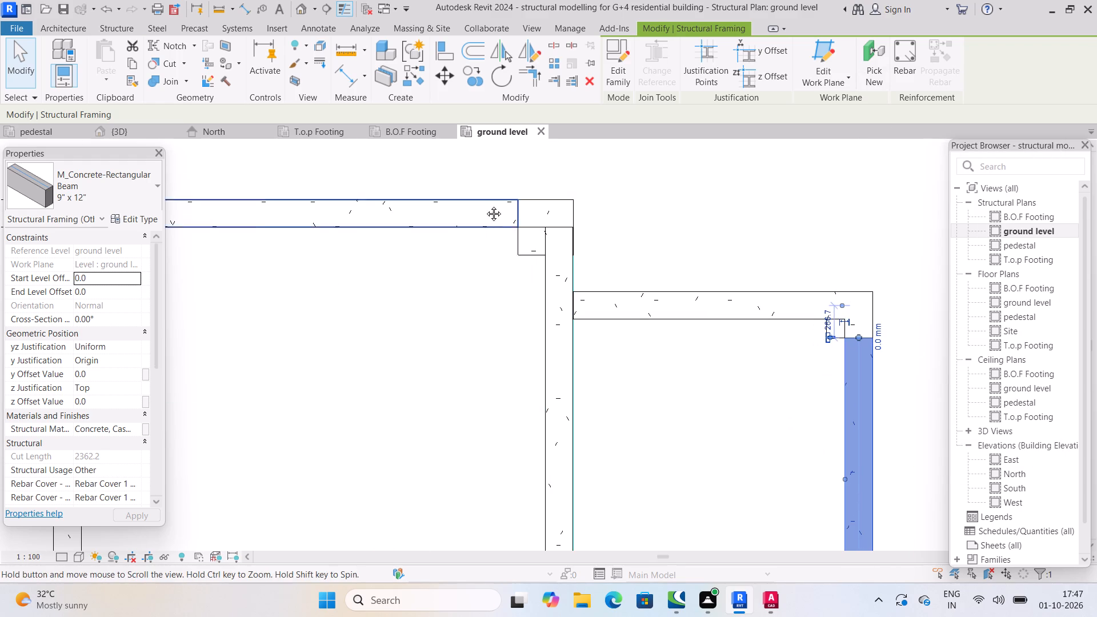
middle_click_drag(485, 205, 650, 233)
scroll(578, 264, "down", 5)
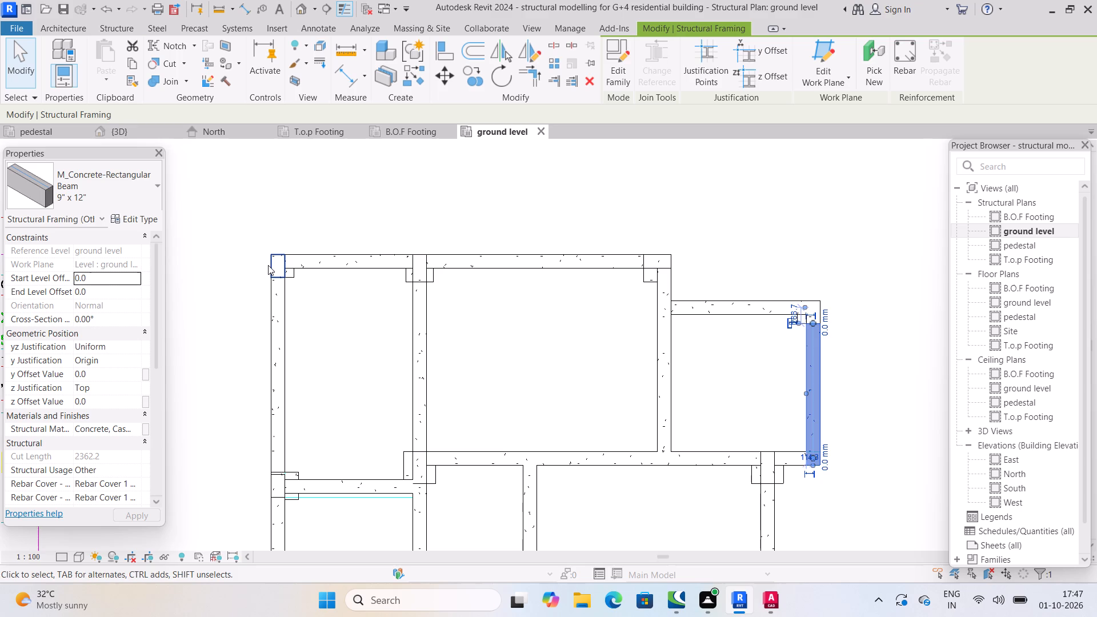
left_click(271, 265)
scroll(271, 265, "up", 17)
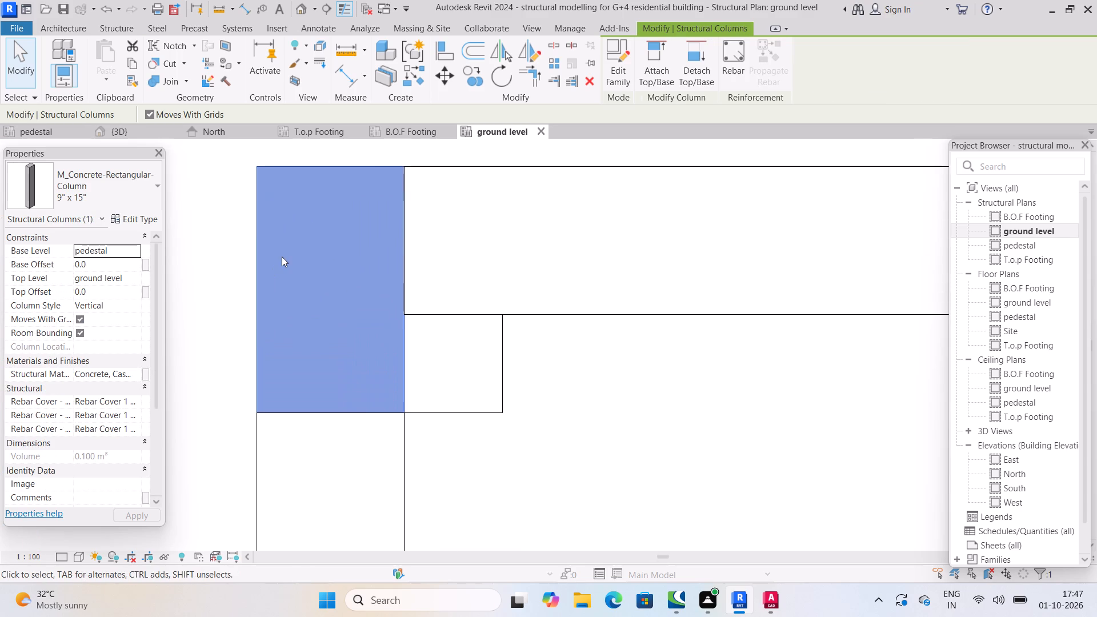
scroll(382, 331, "down", 3)
middle_click_drag(379, 332, 357, 346)
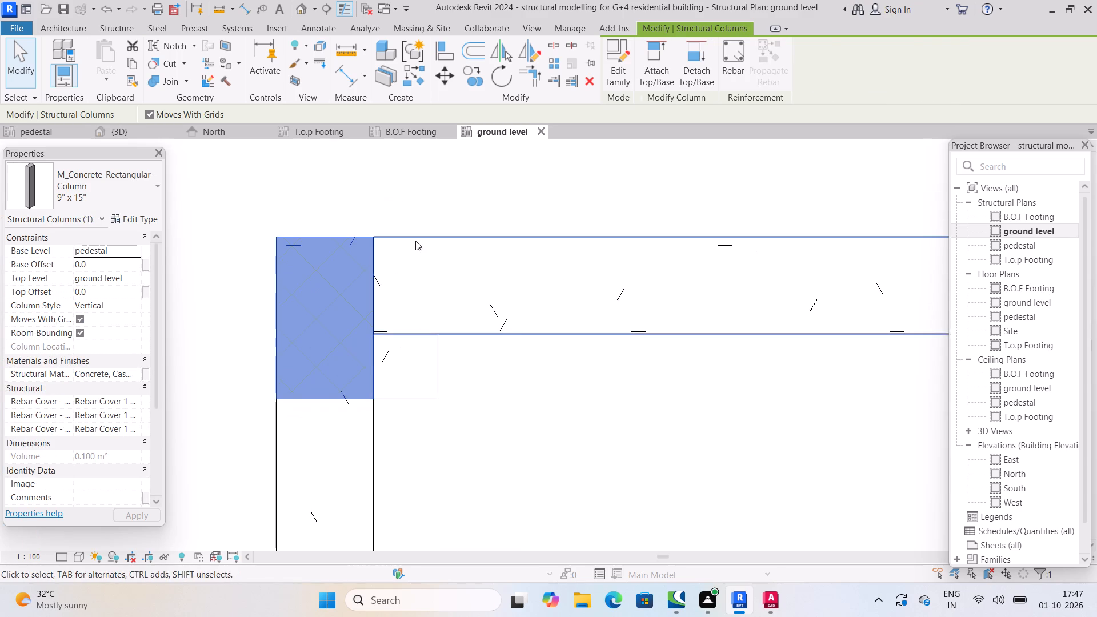
left_click(415, 241)
scroll(377, 308, "up", 4)
scroll(409, 375, "up", 3)
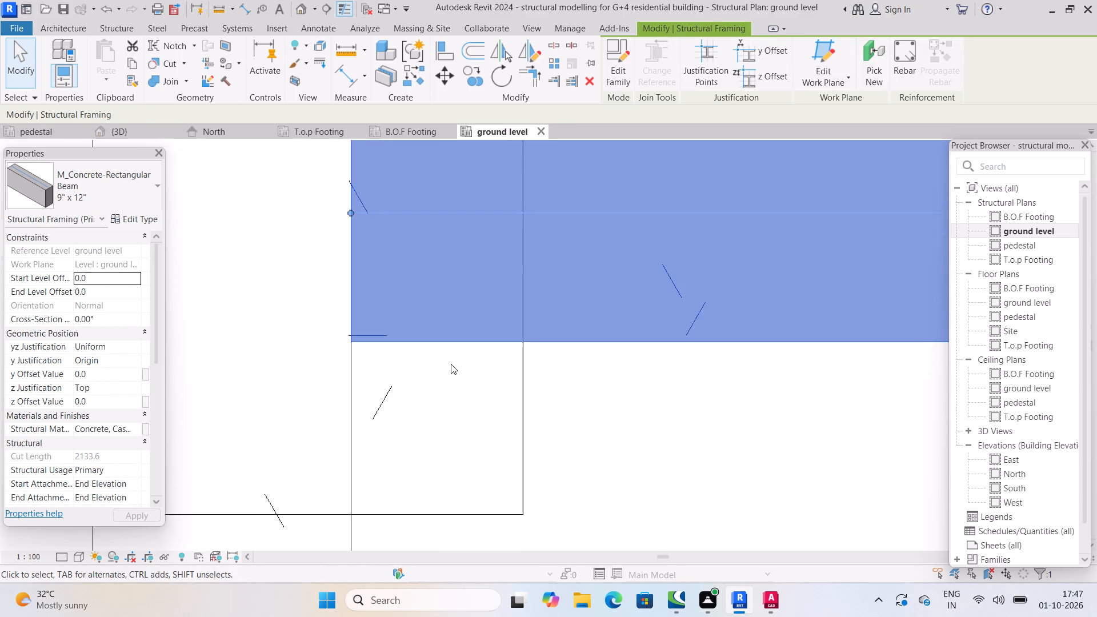
middle_click_drag(449, 364, 221, 356)
scroll(443, 367, "down", 5)
middle_click_drag(480, 373, 295, 350)
scroll(474, 376, "down", 5)
middle_click_drag(691, 402, 664, 387)
scroll(684, 403, "down", 1)
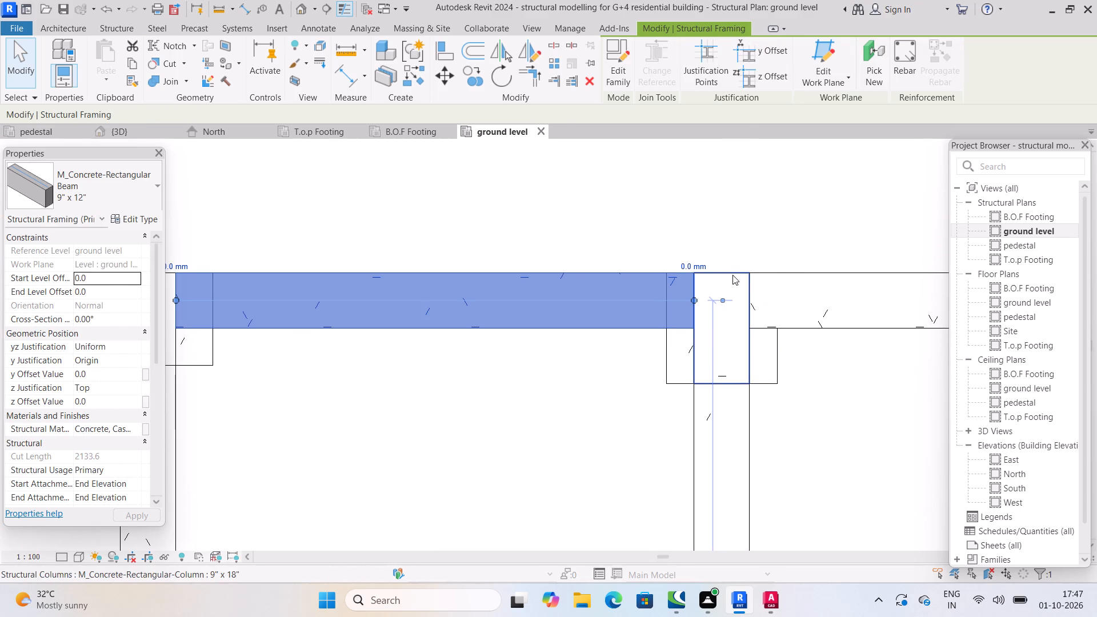
left_click(783, 278)
scroll(771, 346, "up", 4)
middle_click_drag(768, 346, 747, 357)
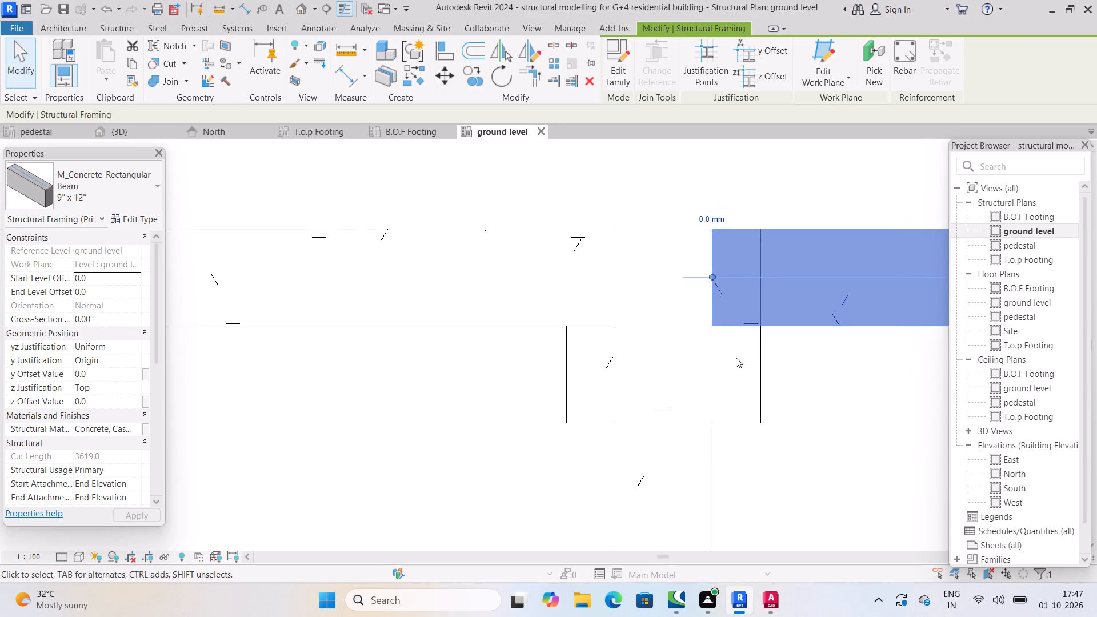
left_click(717, 356)
middle_click_drag(816, 379, 548, 383)
scroll(816, 380, "down", 5)
left_click(687, 354)
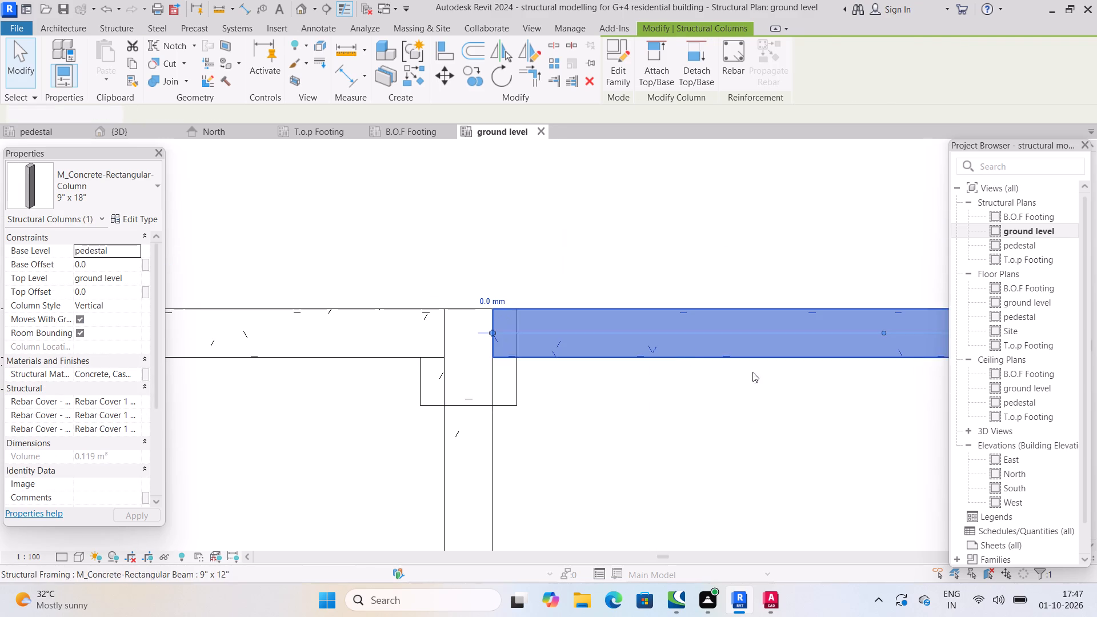
scroll(758, 374, "up", 1)
middle_click_drag(758, 374, 387, 354)
scroll(739, 376, "down", 3)
left_click(799, 303)
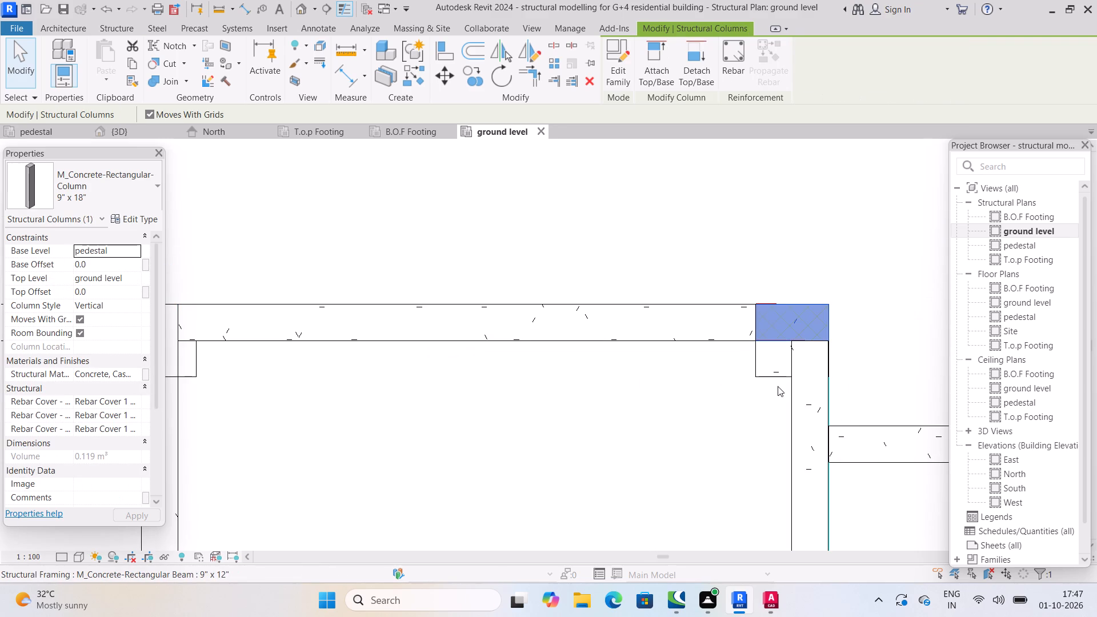
left_click(793, 395)
middle_click_drag(798, 400, 624, 302)
scroll(779, 399, "down", 3)
Inspect how the short northeast horizontal beam and the east vertical beam meet the 9" x 15" corner column.
left_click(701, 322)
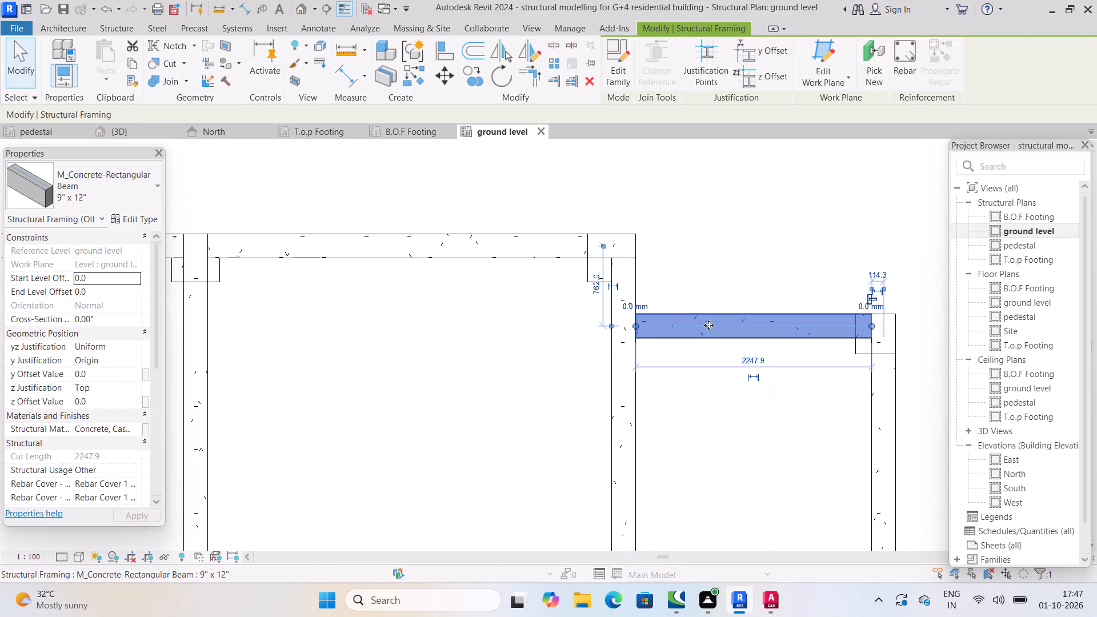
middle_click_drag(863, 380, 810, 356)
scroll(809, 331, "up", 3)
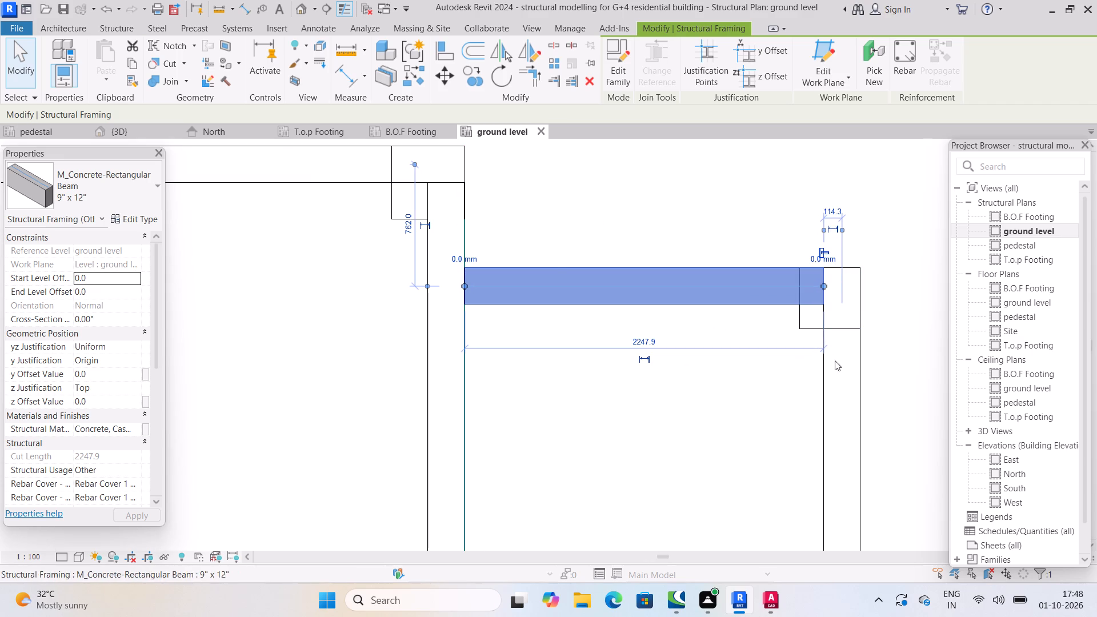
left_click(828, 351)
left_click(851, 291)
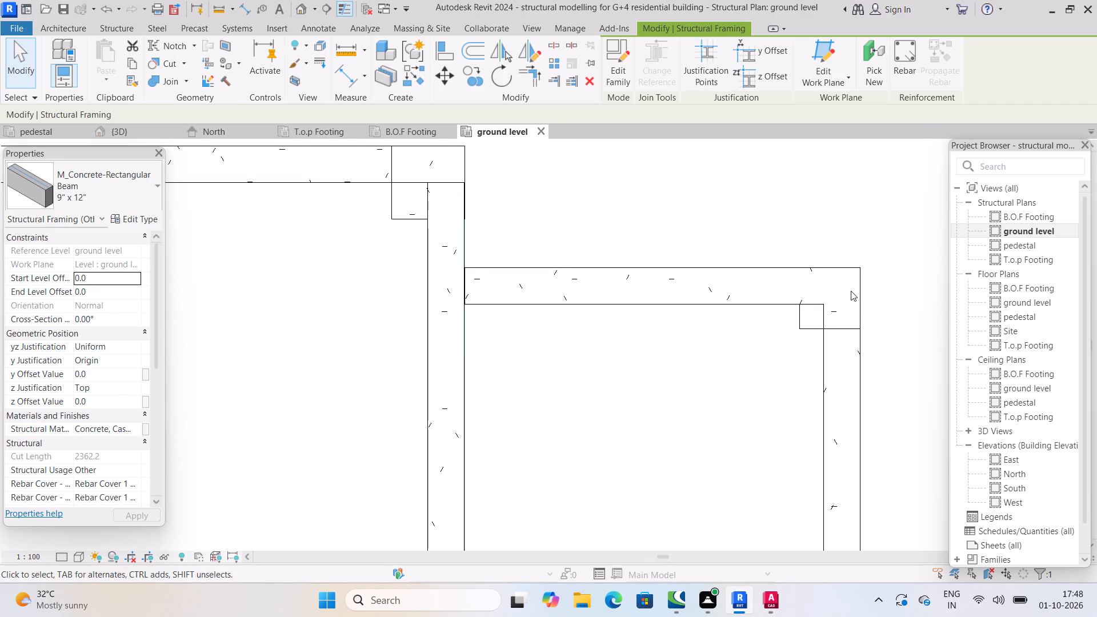
left_click(866, 285)
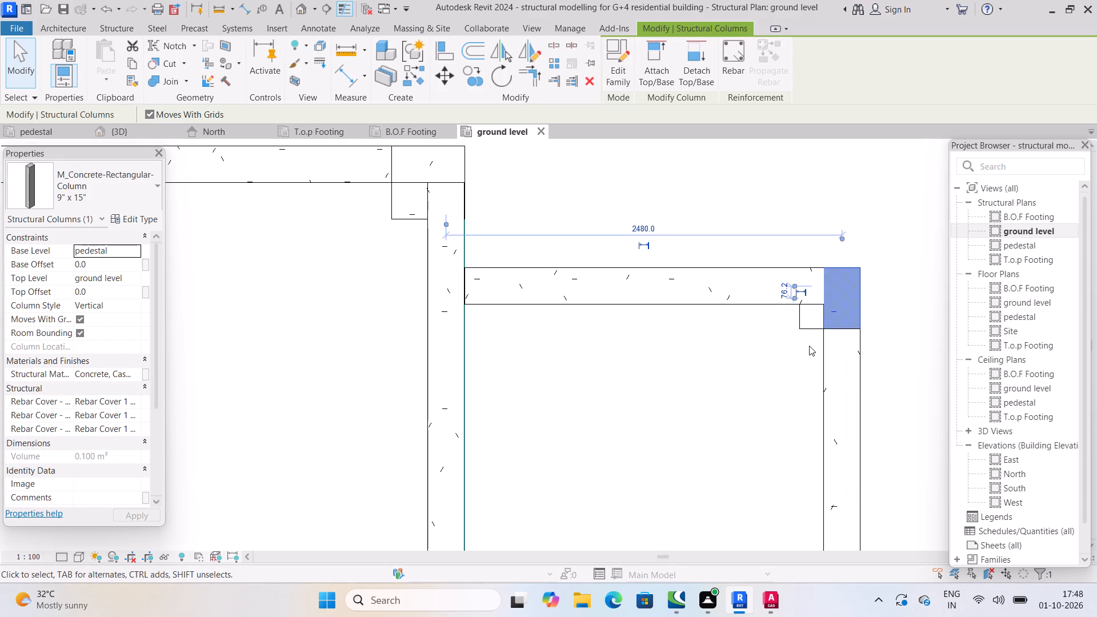
middle_click_drag(837, 402, 806, 301)
scroll(832, 388, "down", 3)
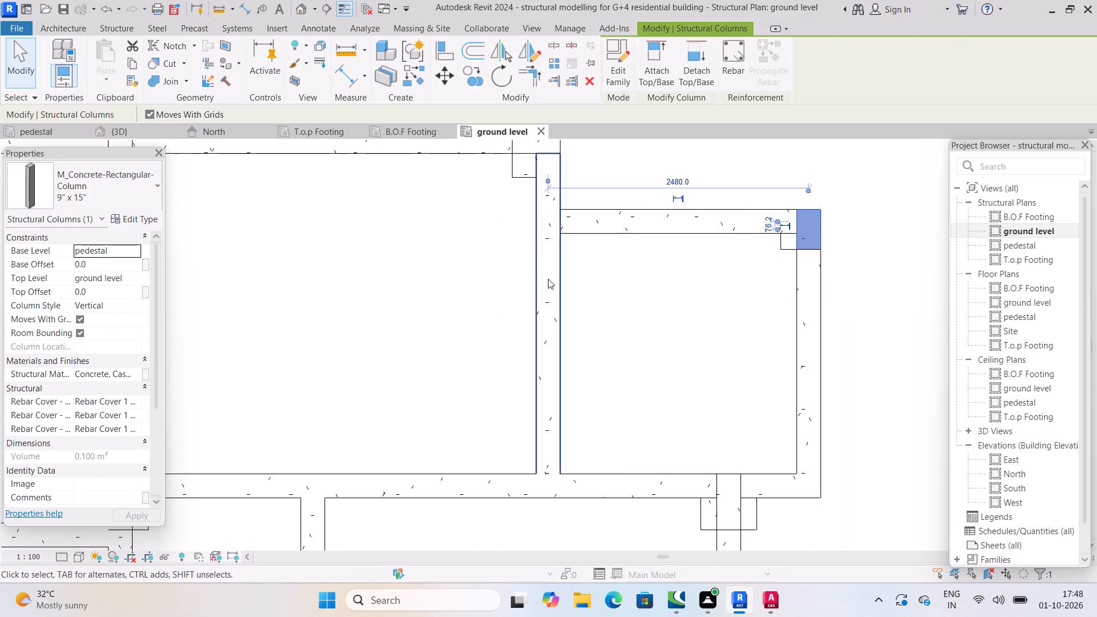
Inspect the northeast bay's beams, including the short horizontal stub meeting the east vertical beam at its south end.
left_click(548, 279)
left_click(655, 475)
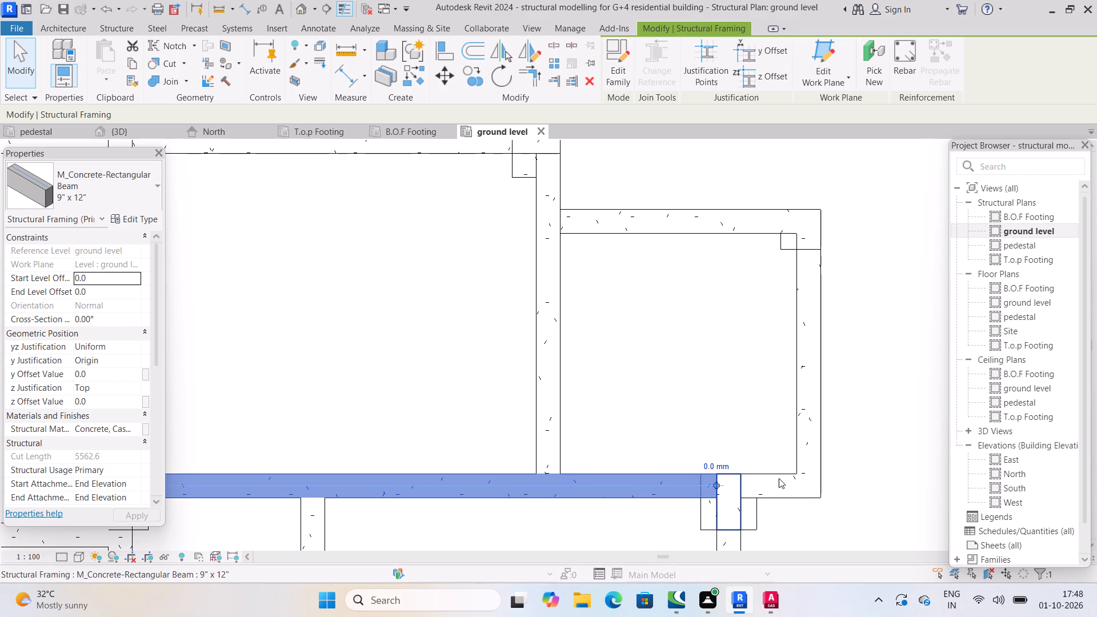
left_click(779, 478)
left_click(819, 434)
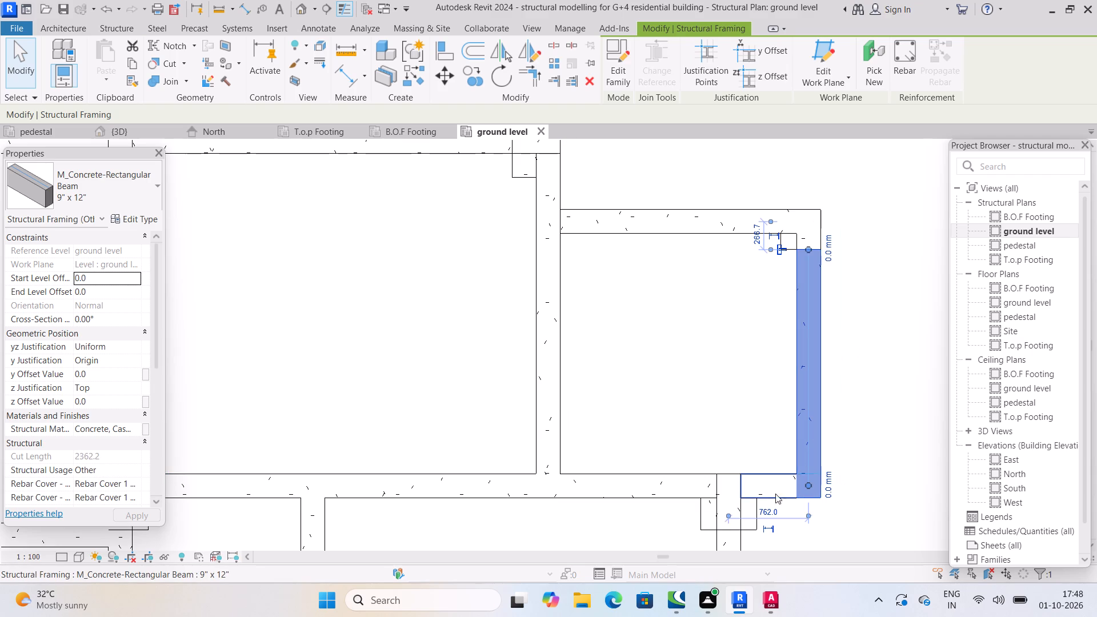
left_click(786, 484)
key("j")
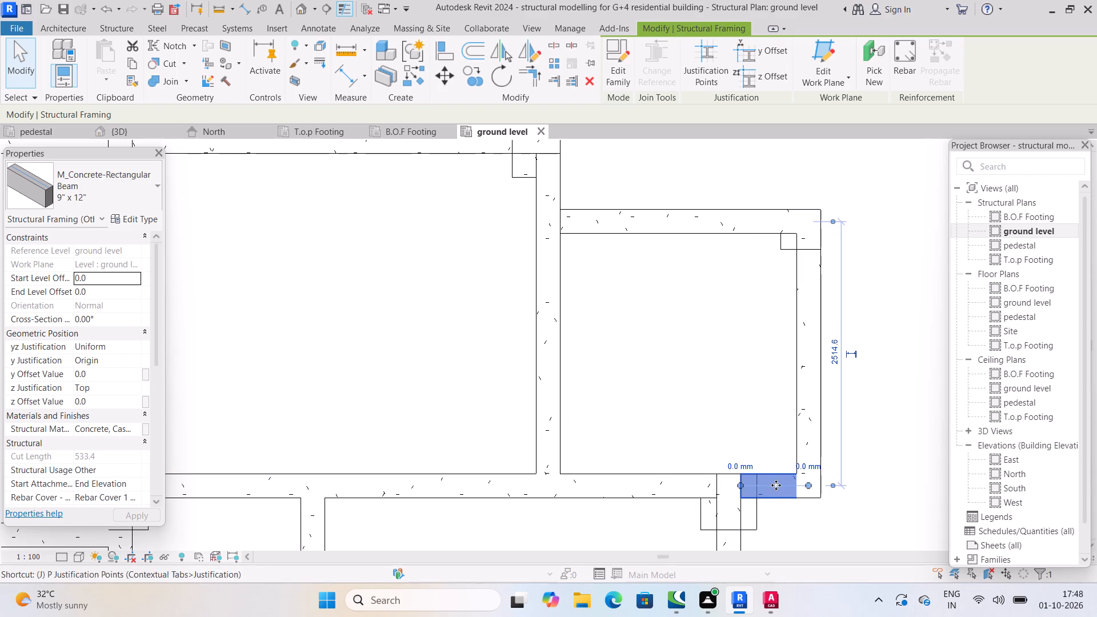
key("j")
left_click(818, 446)
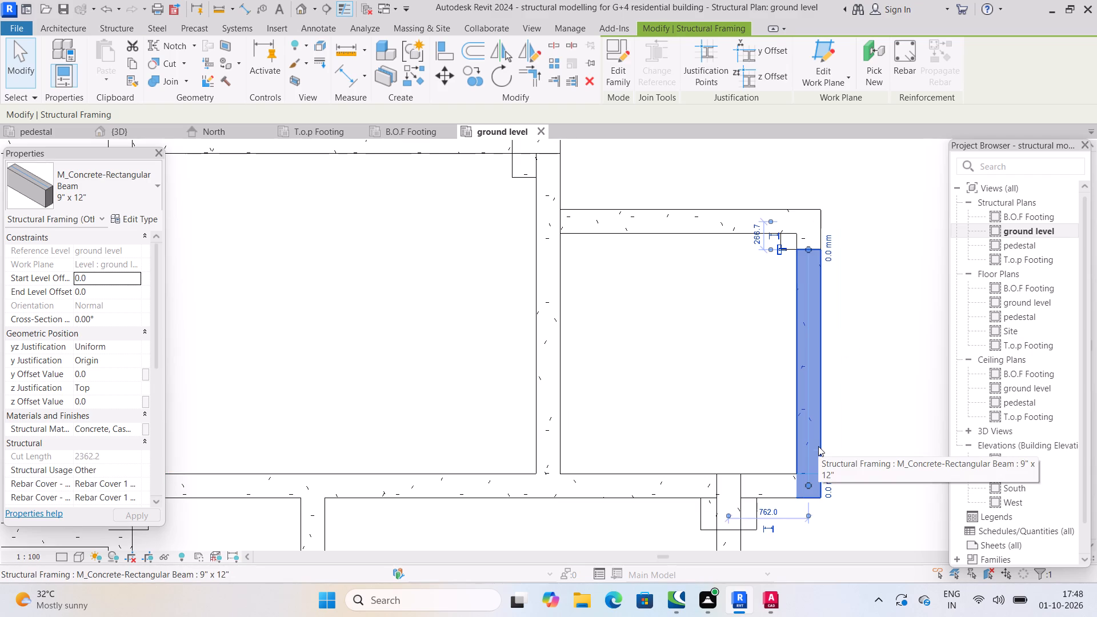
type("jj")
Examine the ends of the long horizontal beam south of the top bays and the vertical beams meeting its columns.
scroll(751, 474, "down", 5)
middle_click_drag(729, 489, 756, 432)
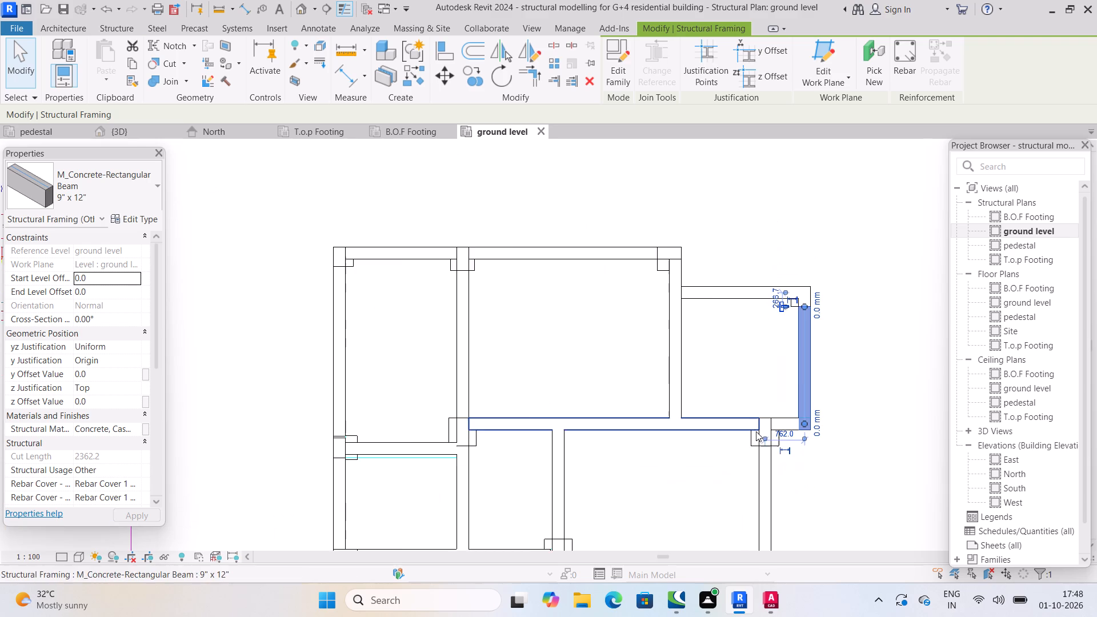
scroll(726, 420, "up", 4)
left_click(757, 420)
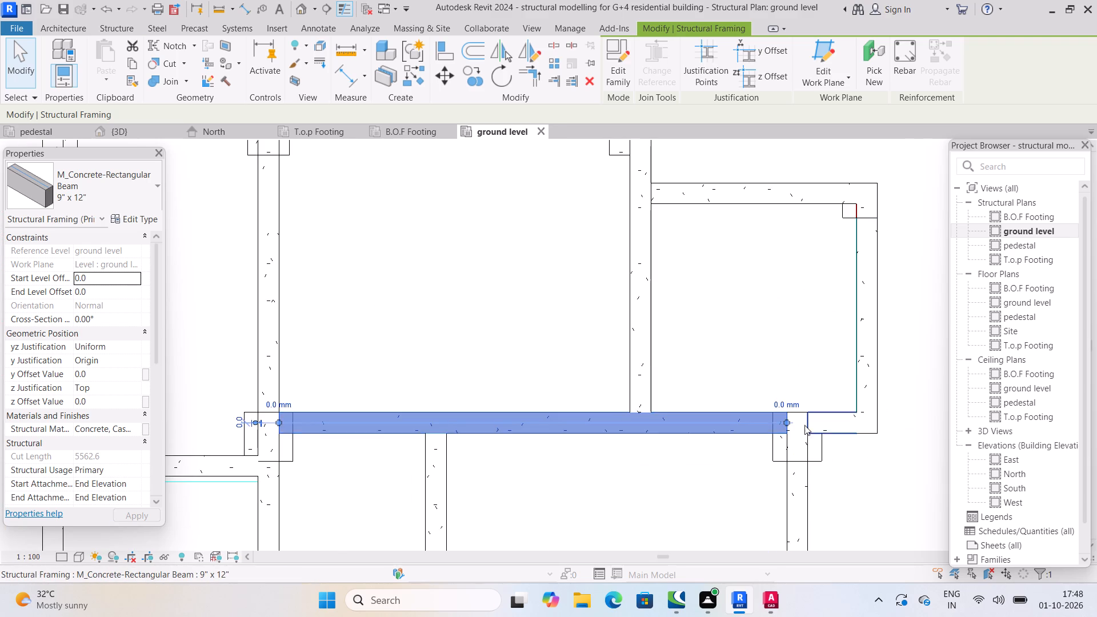
scroll(796, 424, "up", 9)
scroll(790, 410, "down", 4)
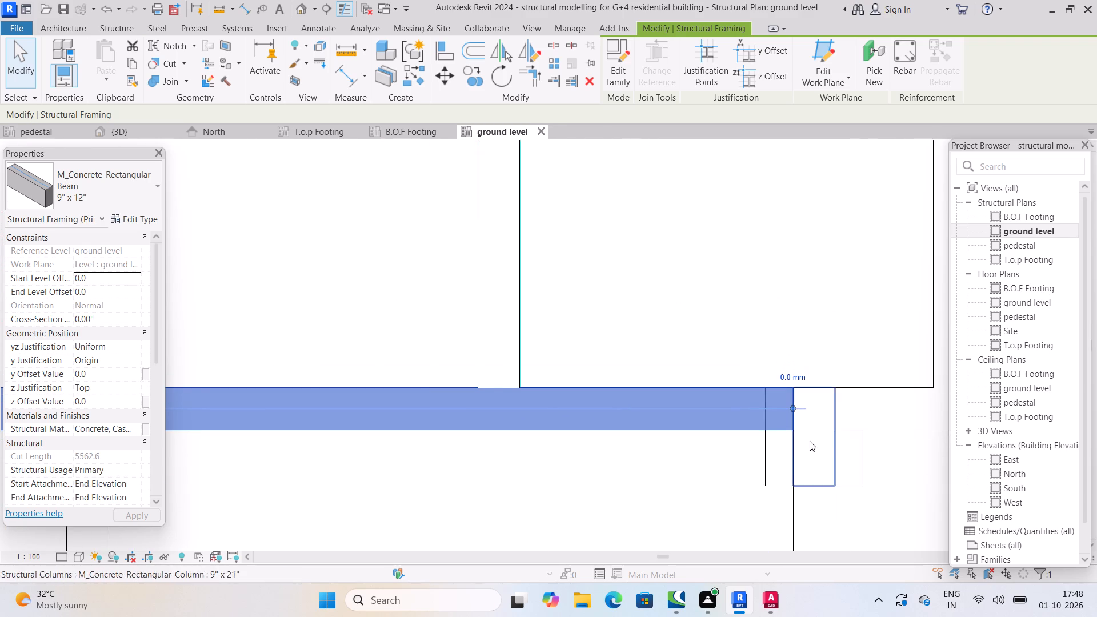
left_click(834, 508)
middle_click_drag(835, 500, 794, 362)
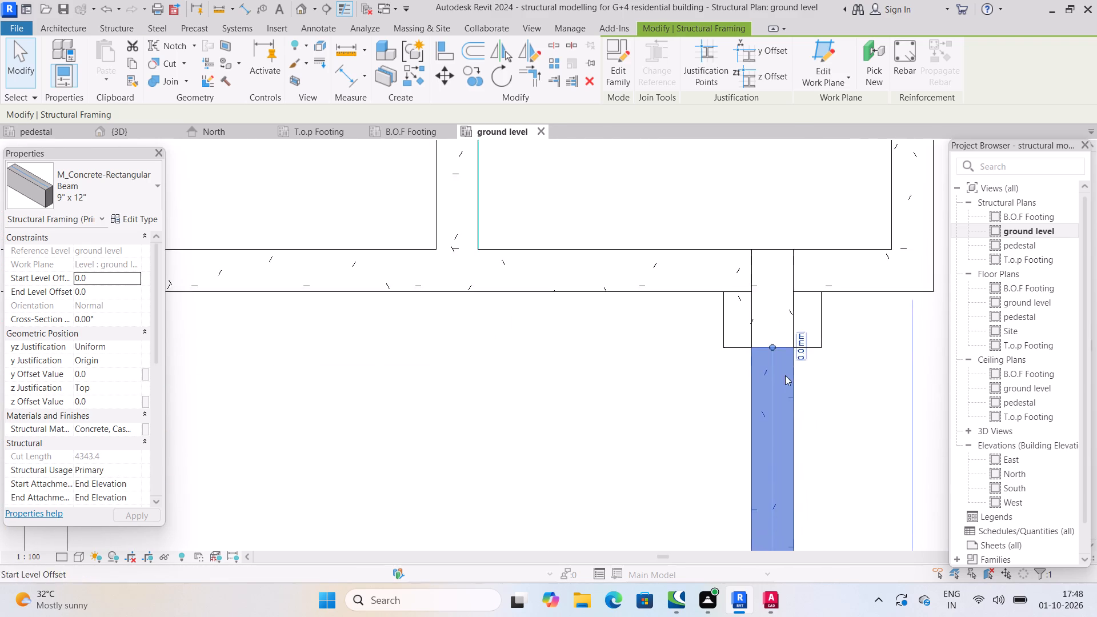
scroll(767, 415, "down", 5)
left_click(559, 338)
middle_click_drag(326, 383, 545, 413)
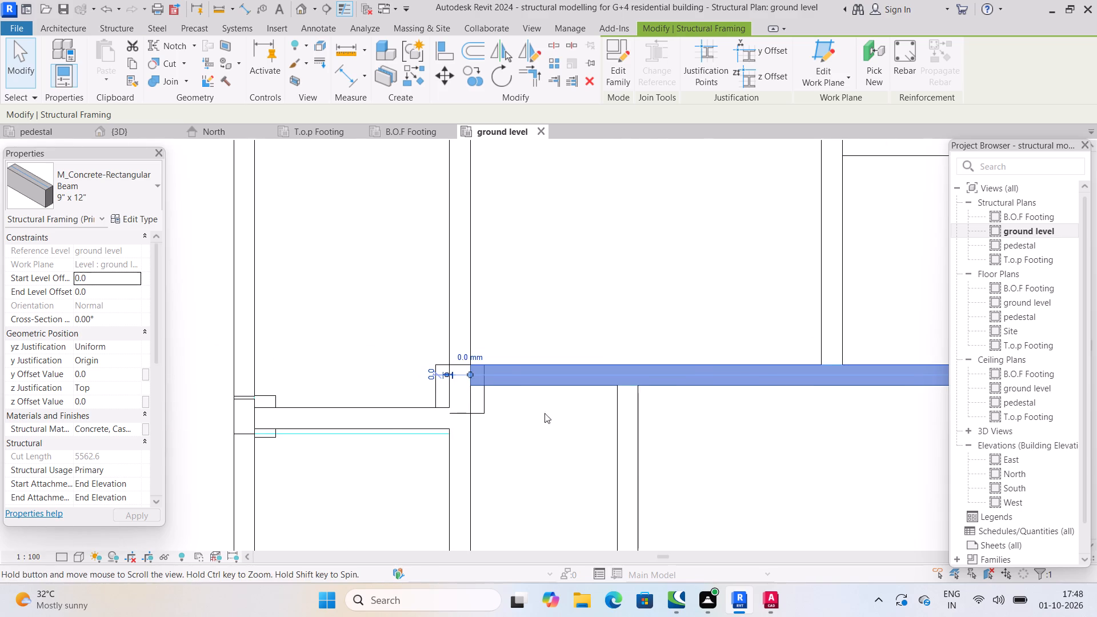
middle_click_drag(545, 413, 545, 414)
left_click(461, 310)
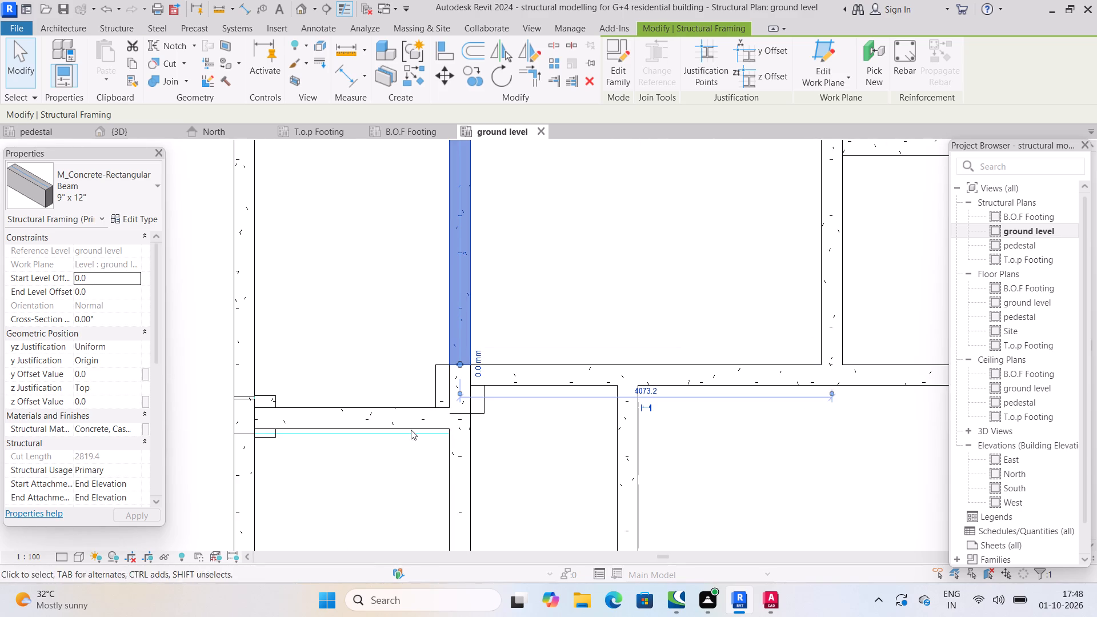
Align the lower edge of the short horizontal beam in the west bay with the cyan imported plan line beneath it.
left_click(410, 422)
scroll(383, 440, "up", 4)
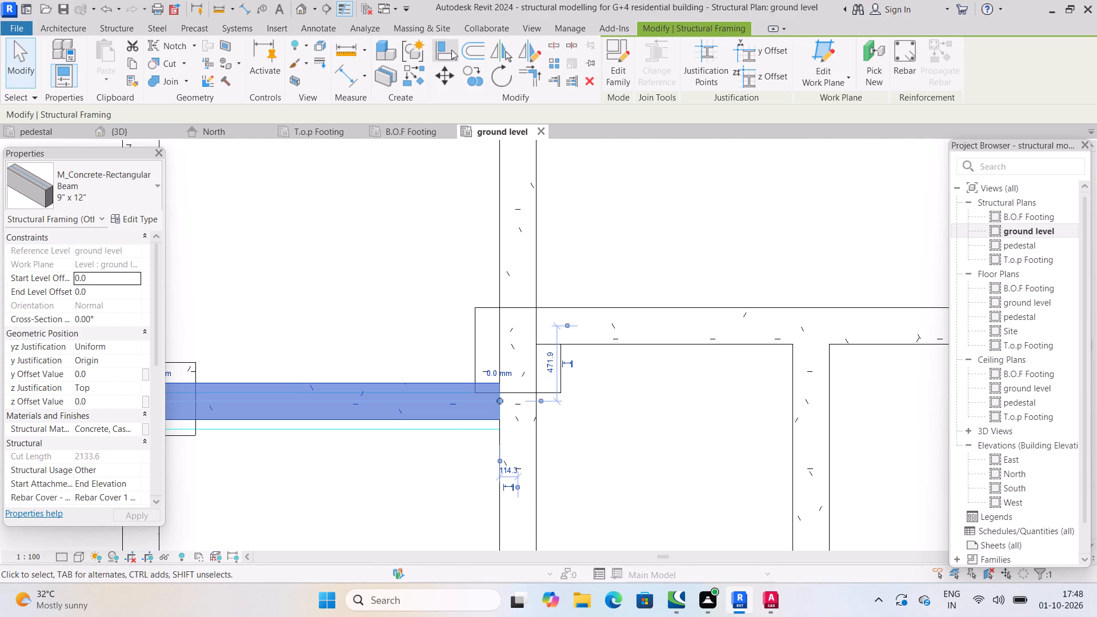
left_click(451, 50)
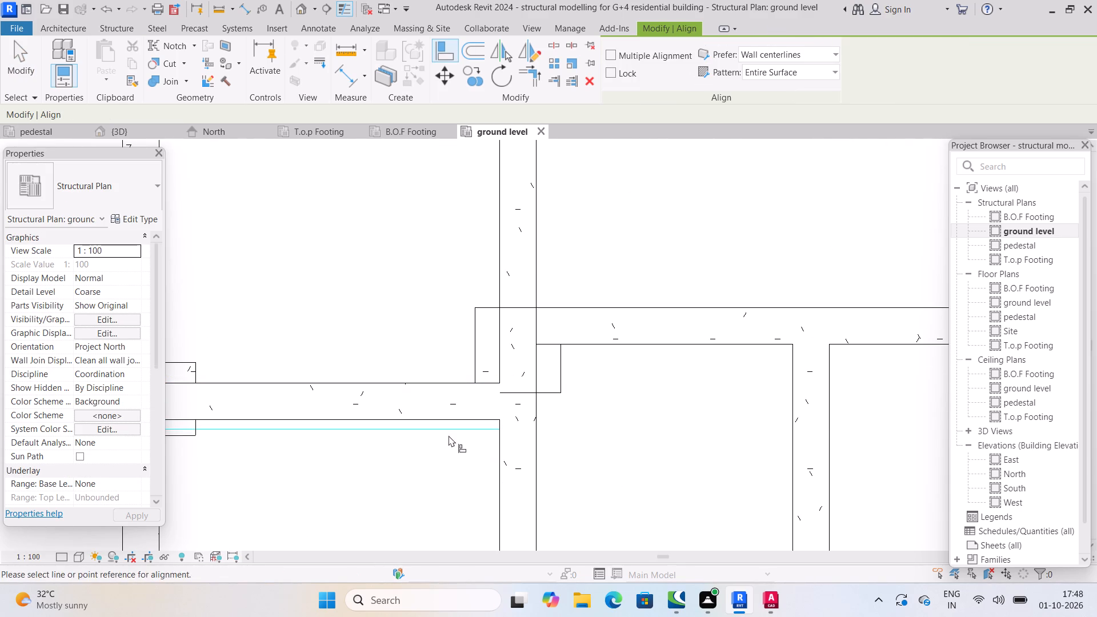
left_click(449, 432)
left_click(451, 419)
Disallow the join at the west vertical beam's south end and extend it into the column, about 267 mm from the horizontal beam's centreline.
scroll(454, 417, "down", 6)
middle_click_drag(410, 420, 547, 388)
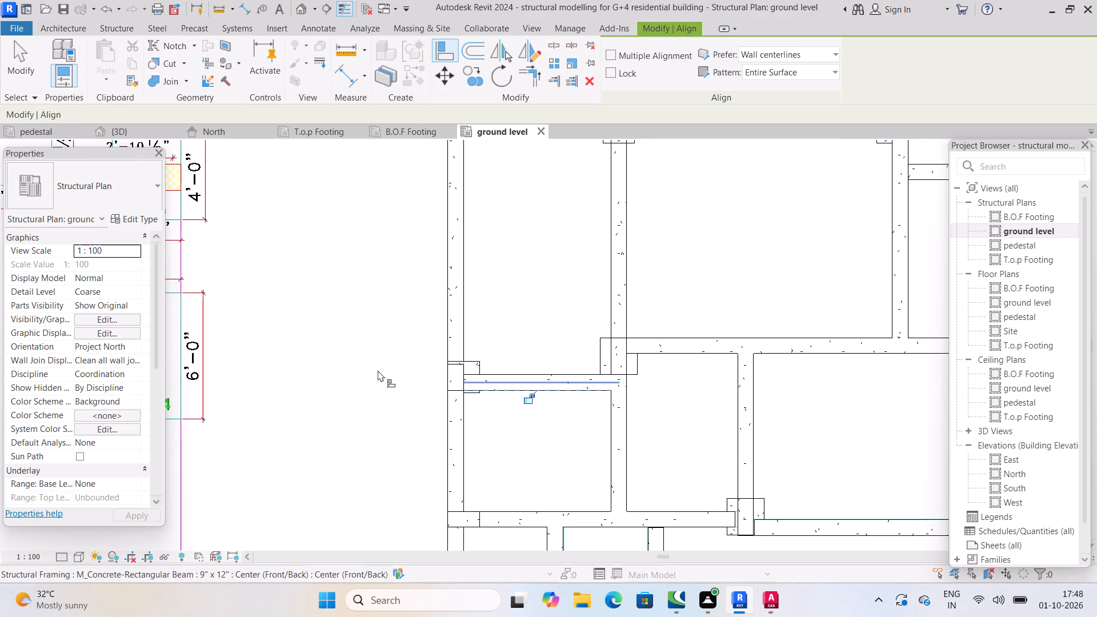
scroll(474, 366, "up", 3)
scroll(418, 362, "up", 2)
scroll(471, 354, "up", 4)
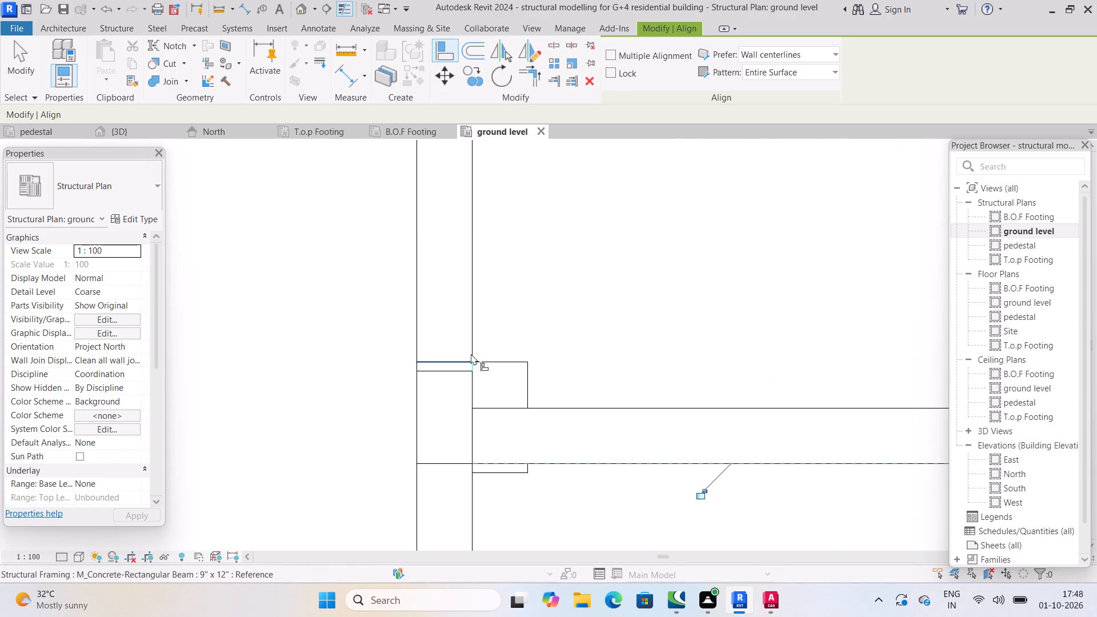
scroll(489, 379, "down", 5)
key("Escape")
key("Escape")
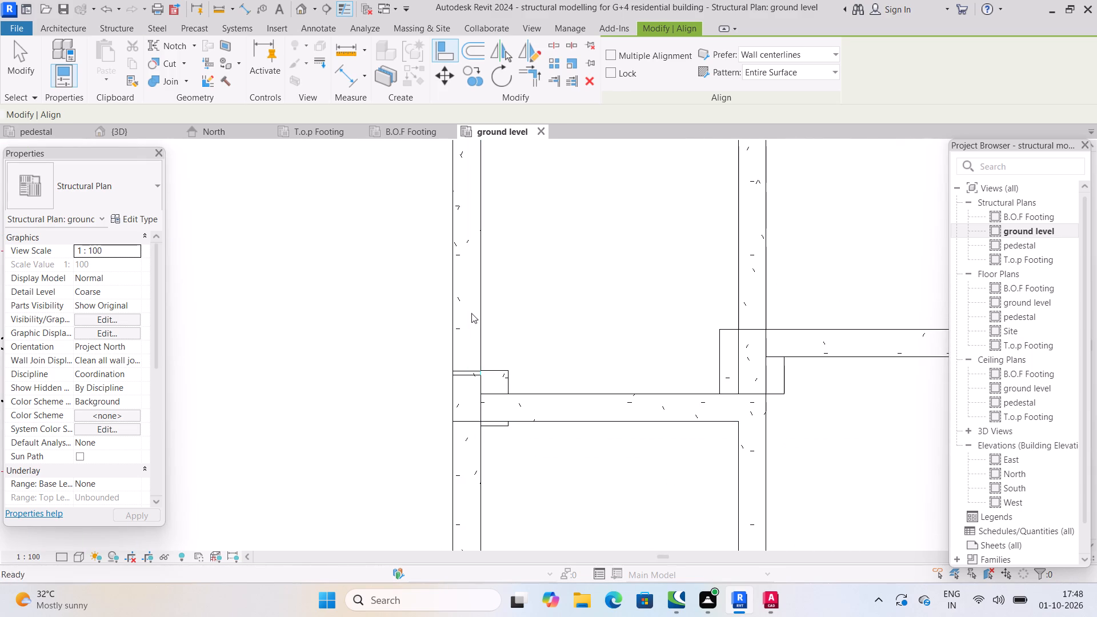
left_click(471, 313)
scroll(479, 381, "up", 5)
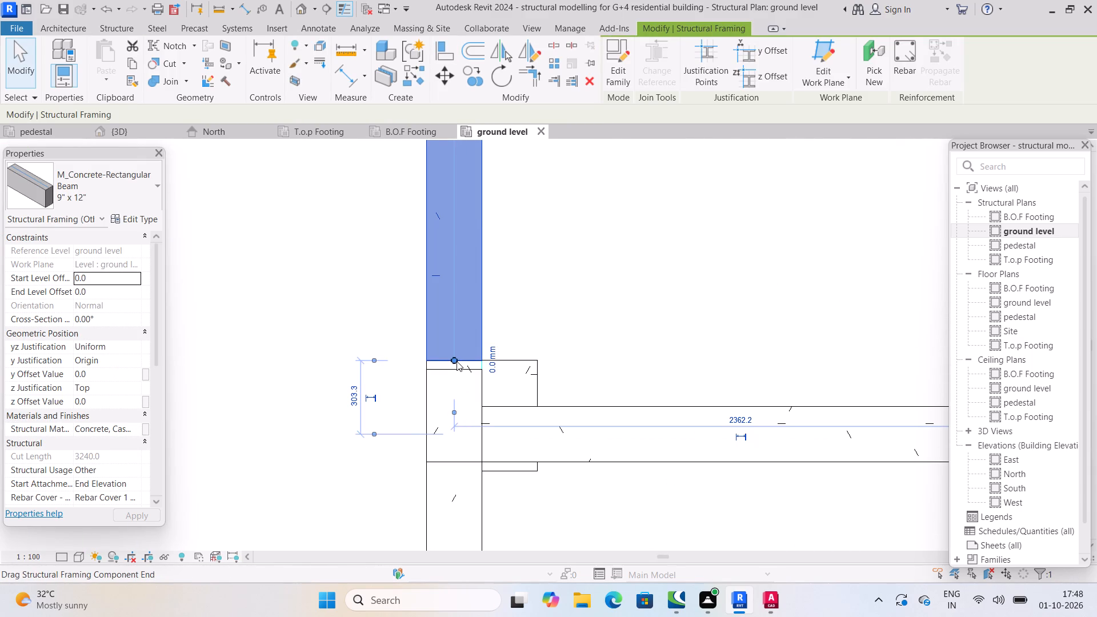
right_click(454, 361)
left_click(540, 279)
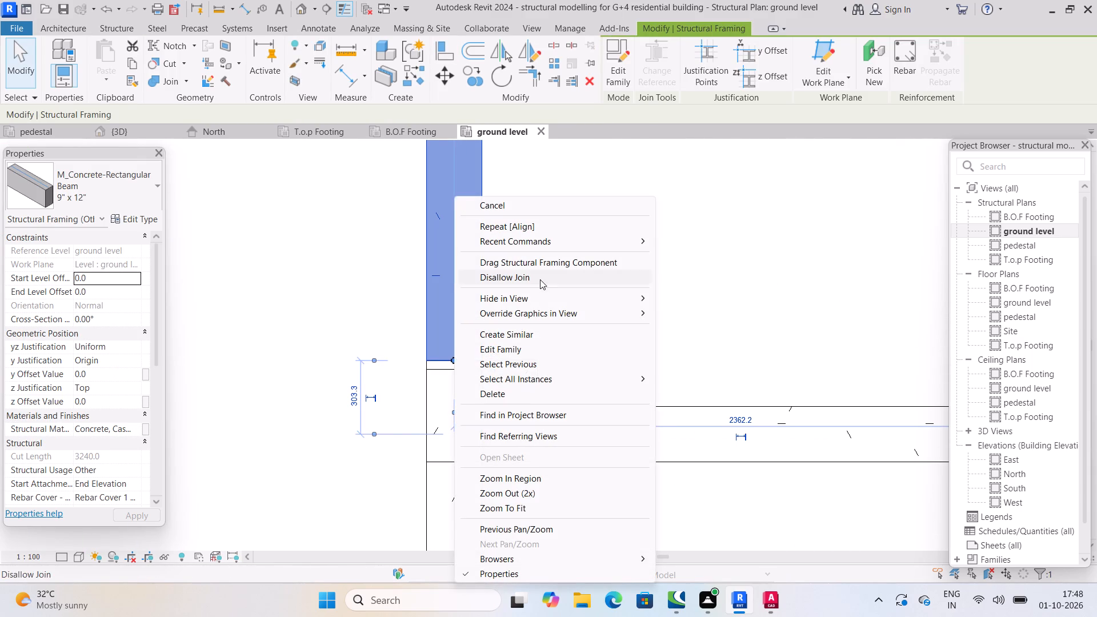
left_click_drag(453, 356, 455, 368)
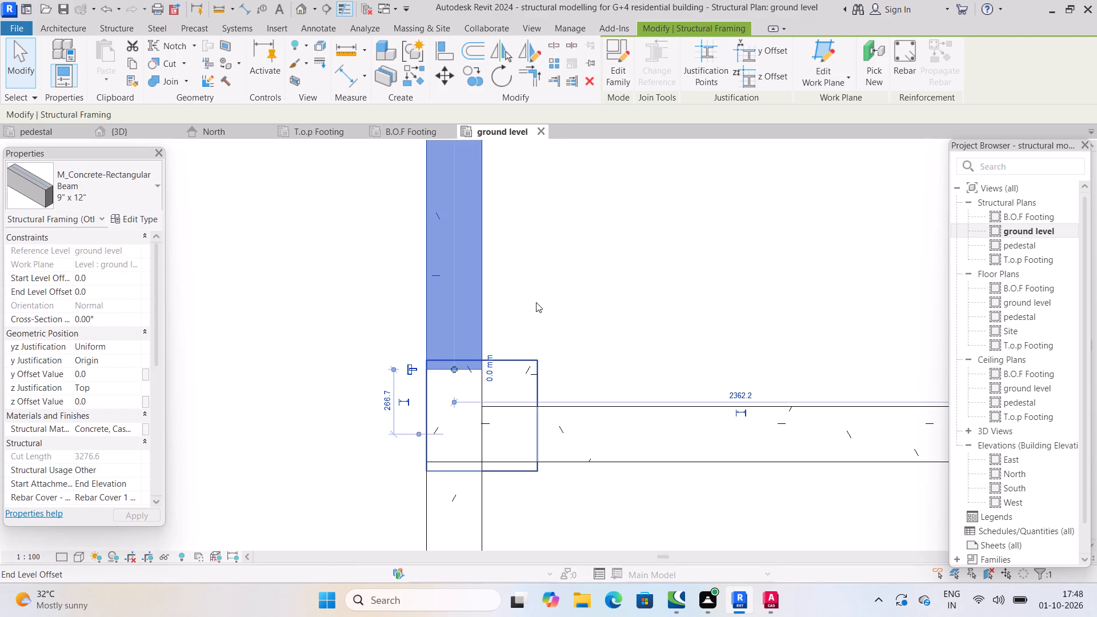
left_click(536, 302)
left_click(483, 327)
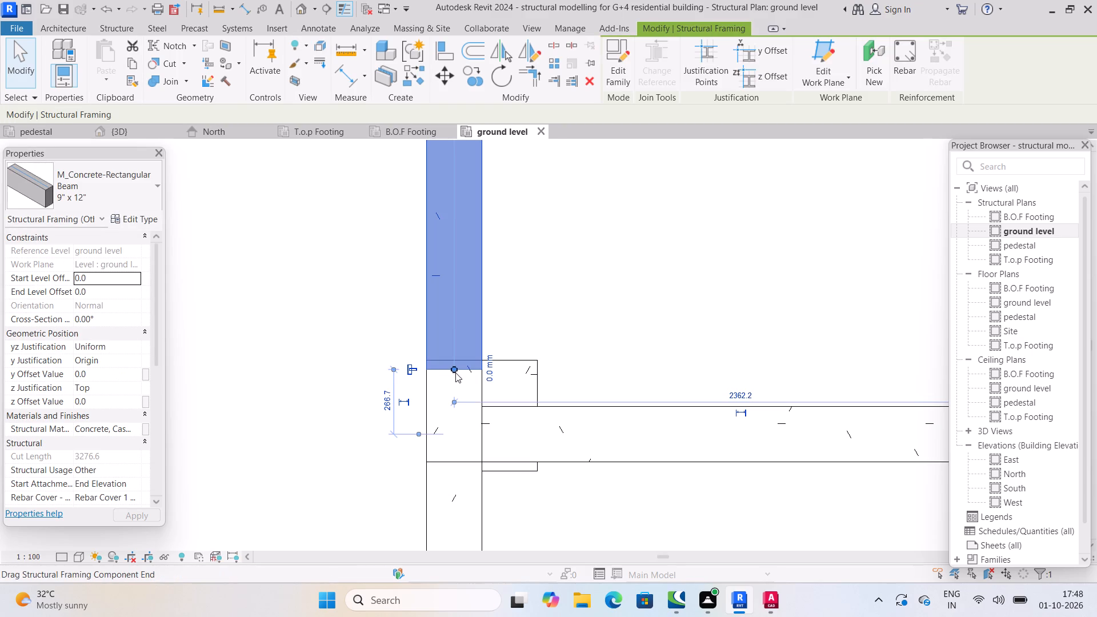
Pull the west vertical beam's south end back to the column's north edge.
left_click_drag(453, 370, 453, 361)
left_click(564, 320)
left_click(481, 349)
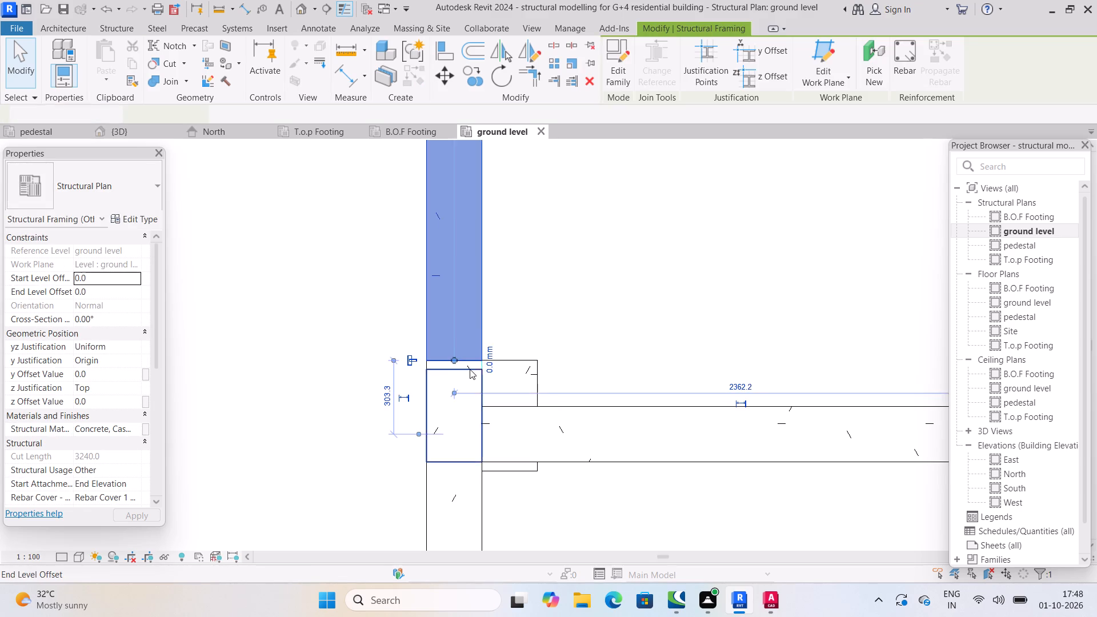
Extend the west vertical beam's south end into the column, about 267 mm from the horizontal beam's centreline.
scroll(470, 371, "up", 7)
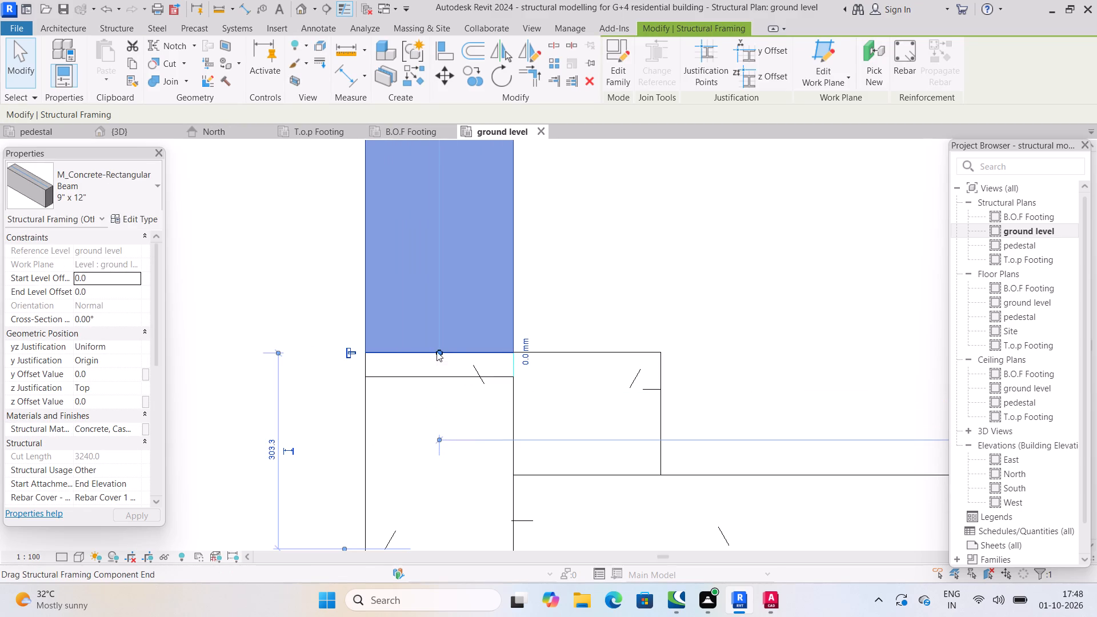
left_click_drag(437, 351, 441, 374)
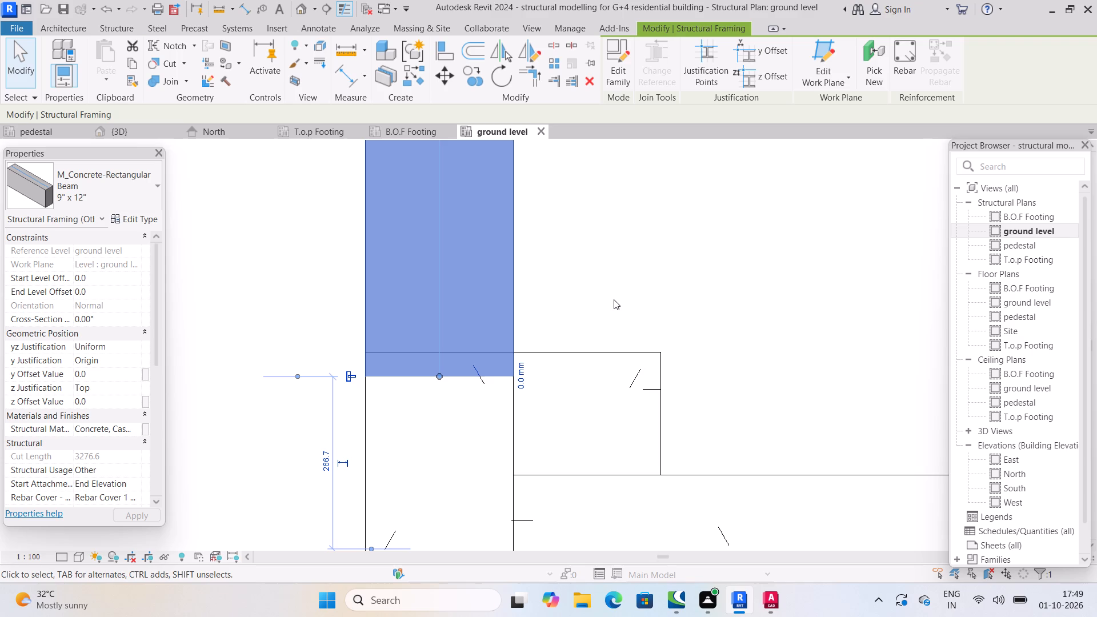
left_click(608, 287)
scroll(624, 311, "down", 5)
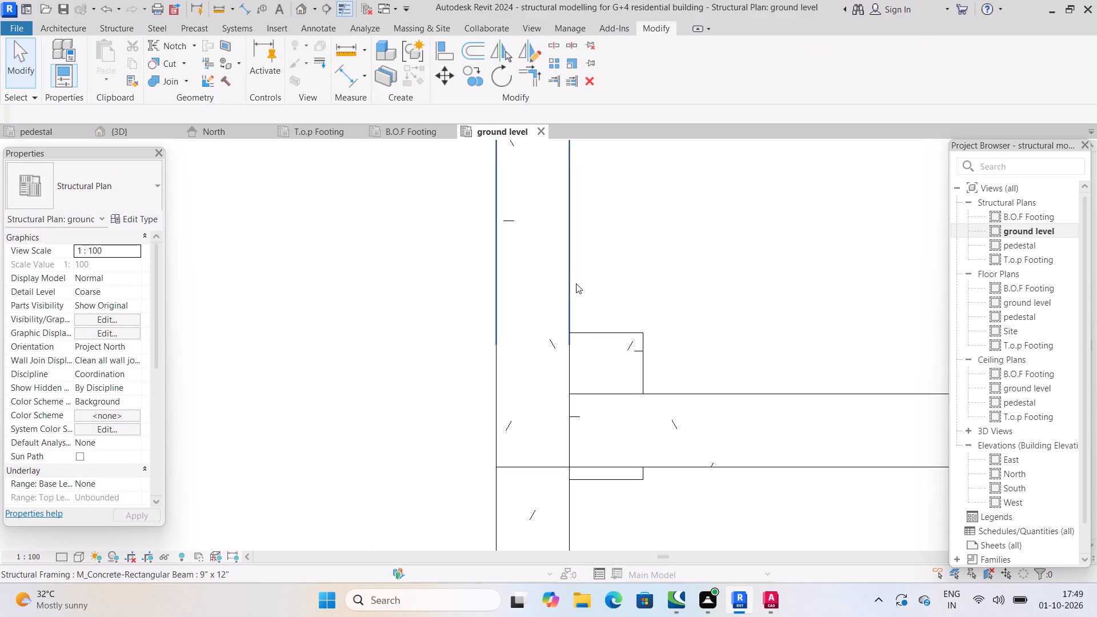
Examine the ends of the west vertical beams and the horizontal beam closing the south side of the west bay.
left_click(566, 282)
scroll(595, 298, "down", 3)
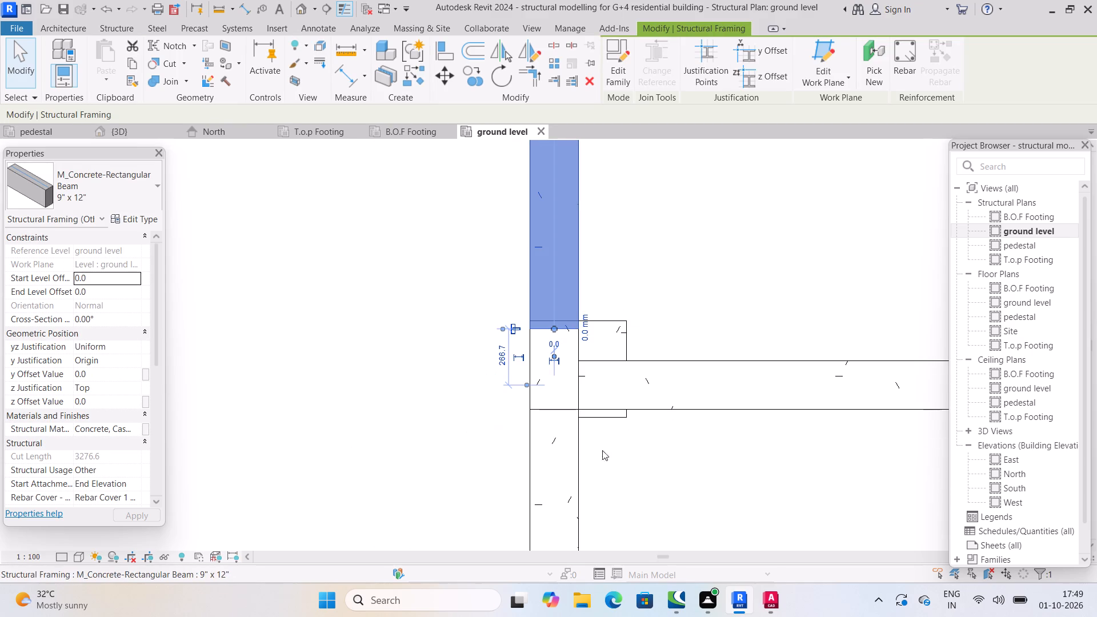
middle_click(598, 439)
scroll(597, 423, "down", 5)
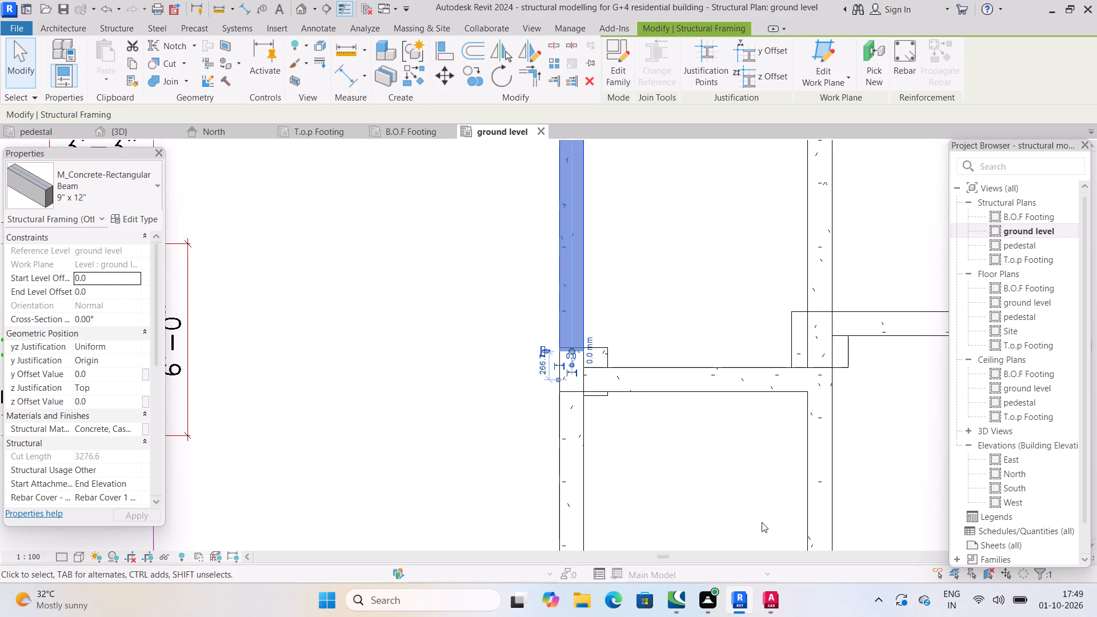
left_click(567, 409)
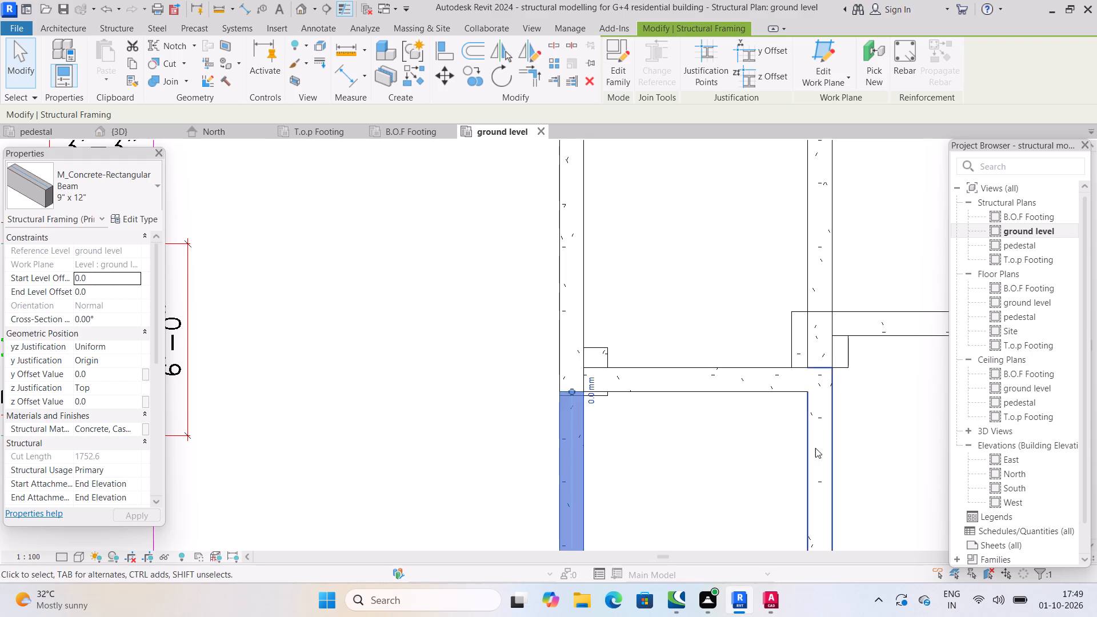
scroll(824, 442, "down", 6)
middle_click_drag(784, 398, 743, 340)
scroll(680, 446, "up", 7)
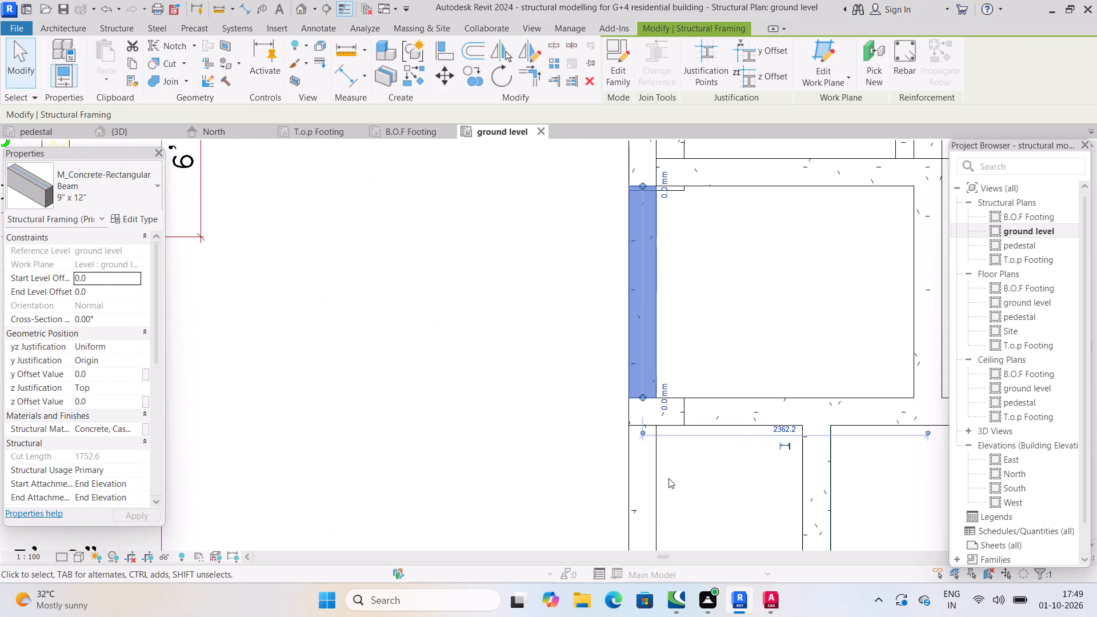
left_click(668, 478)
left_click(656, 429)
left_click(692, 410)
Align the east face of the first inner vertical beam south of the west bay with the cyan imported plan line.
middle_click_drag(723, 394, 640, 365)
scroll(723, 394, "down", 2)
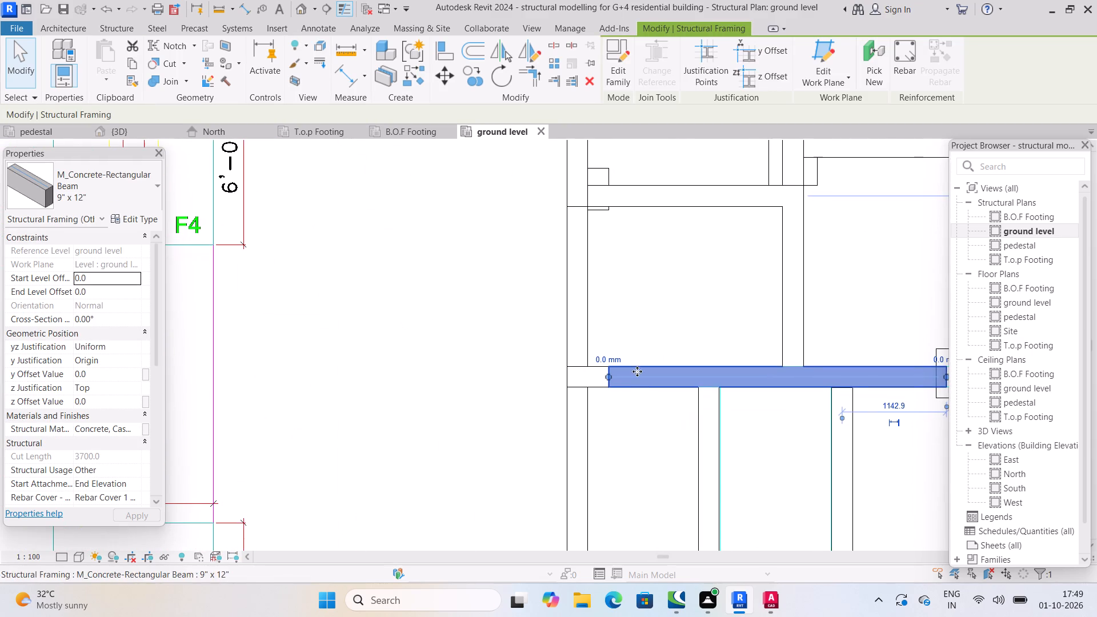
scroll(715, 437, "up", 12)
middle_click_drag(714, 429, 661, 462)
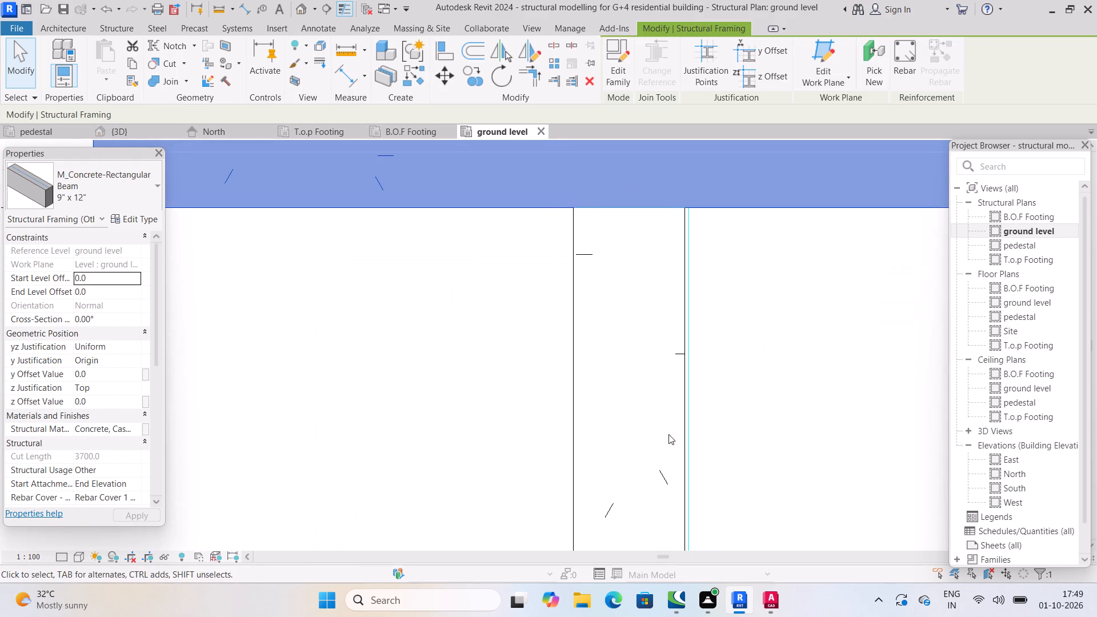
left_click(439, 45)
scroll(706, 301, "up", 4)
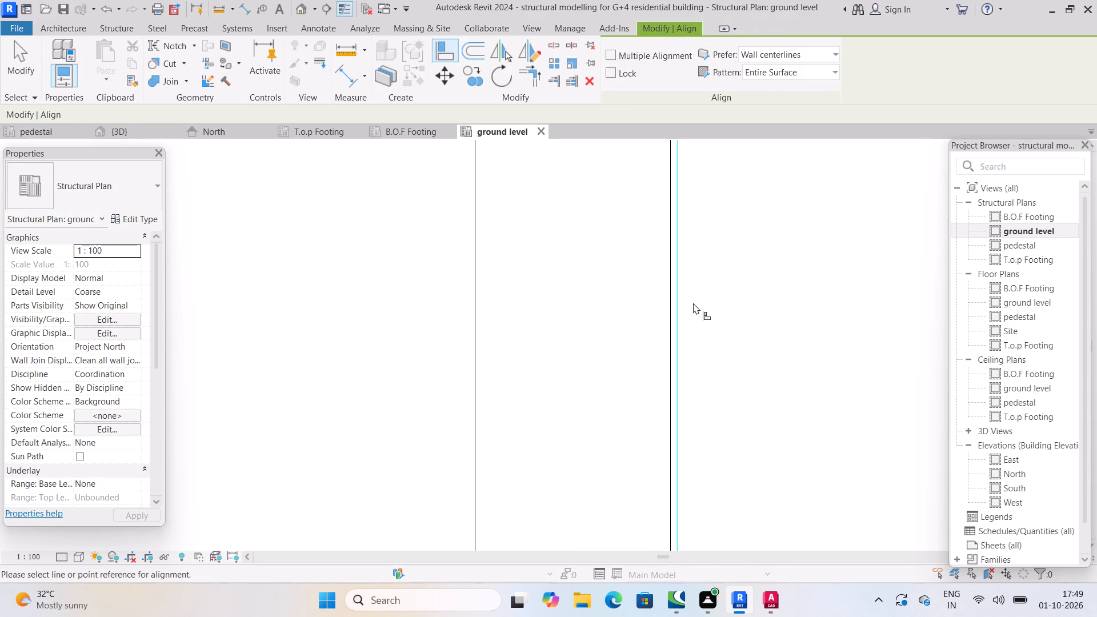
left_click(680, 304)
left_click(670, 306)
scroll(679, 307, "down", 8)
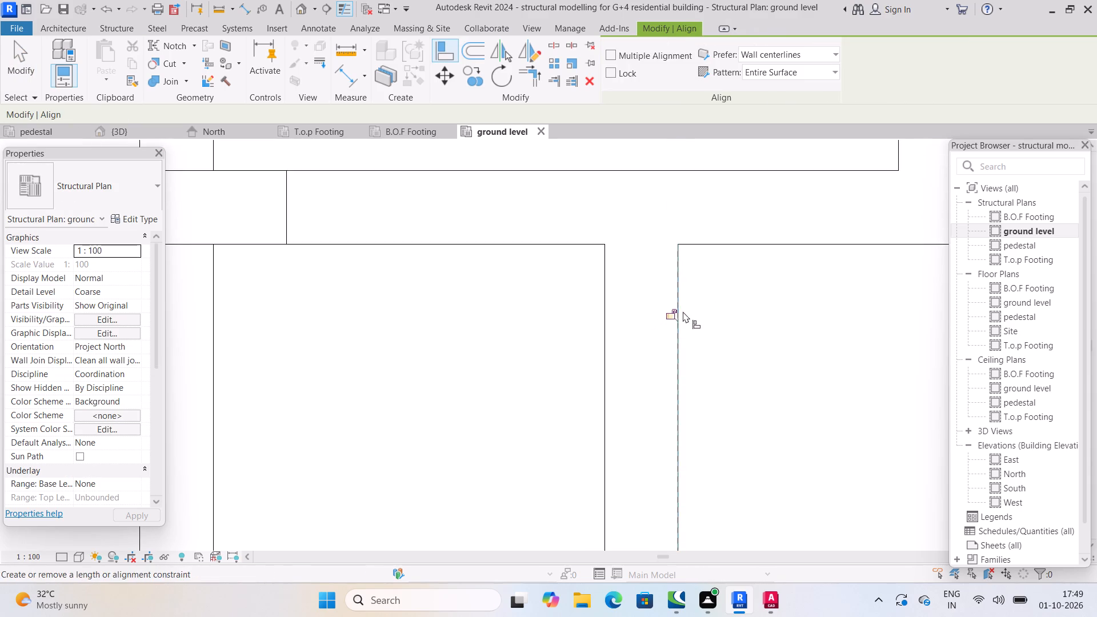
Align the west face of the next vertical beam to the east with its cyan imported plan line.
scroll(692, 321, "down", 4)
middle_click_drag(802, 387, 681, 322)
scroll(790, 383, "down", 2)
scroll(752, 290, "up", 6)
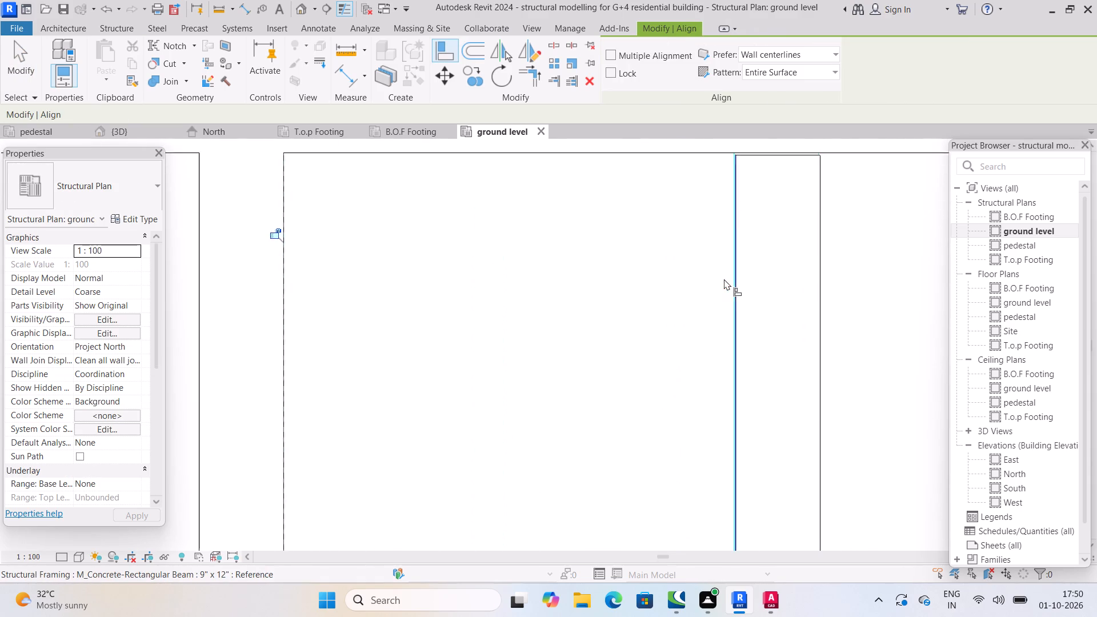
scroll(724, 279, "up", 14)
left_click(735, 325)
left_click(752, 330)
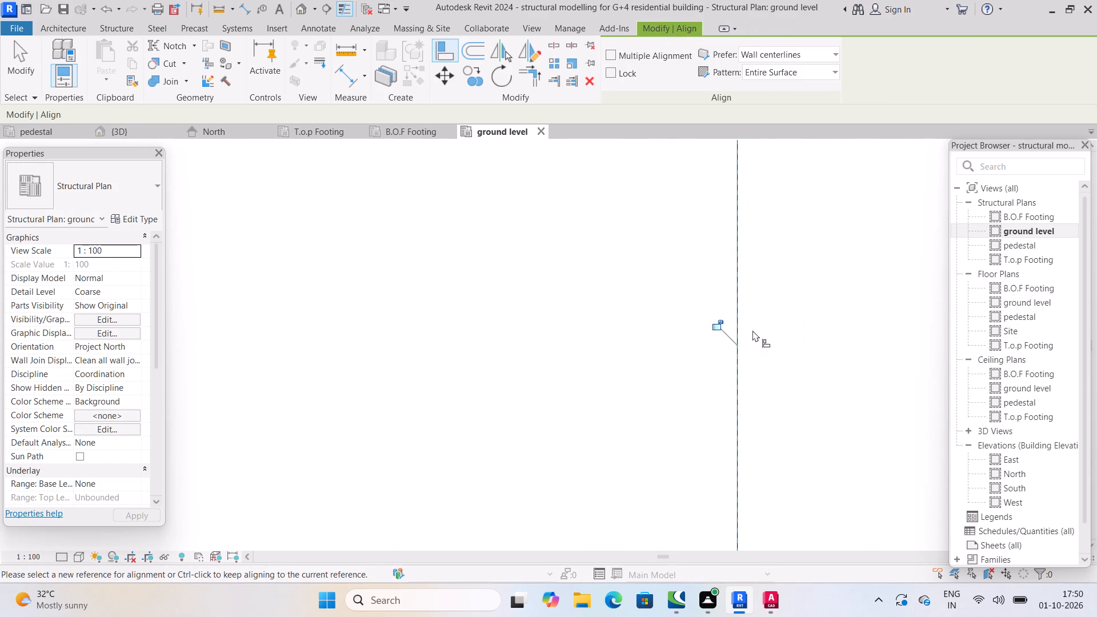
scroll(752, 330, "down", 17)
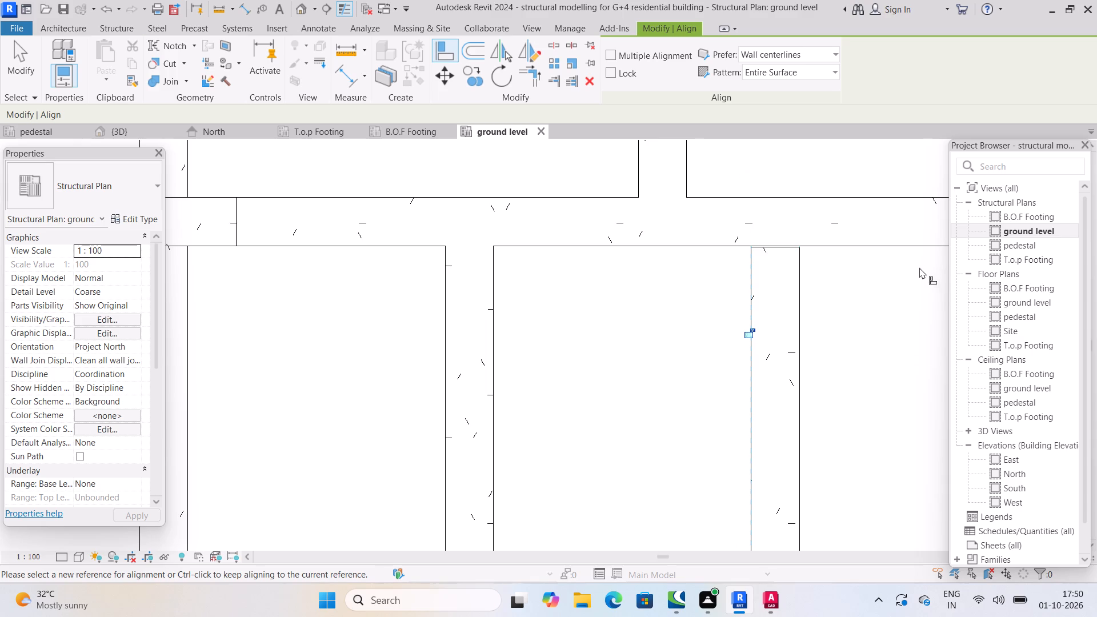
Align the north end of that second vertical beam with the lower edge of the horizontal beam above it.
scroll(888, 241, "up", 2)
scroll(728, 268, "up", 12)
left_click(706, 219)
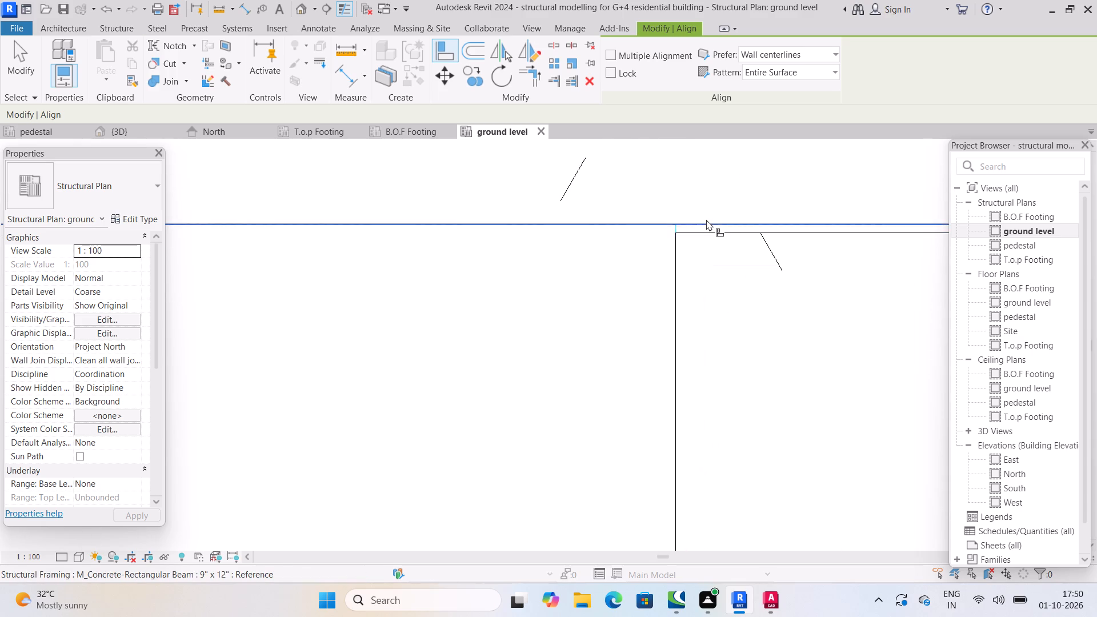
left_click(727, 237)
scroll(734, 240, "down", 14)
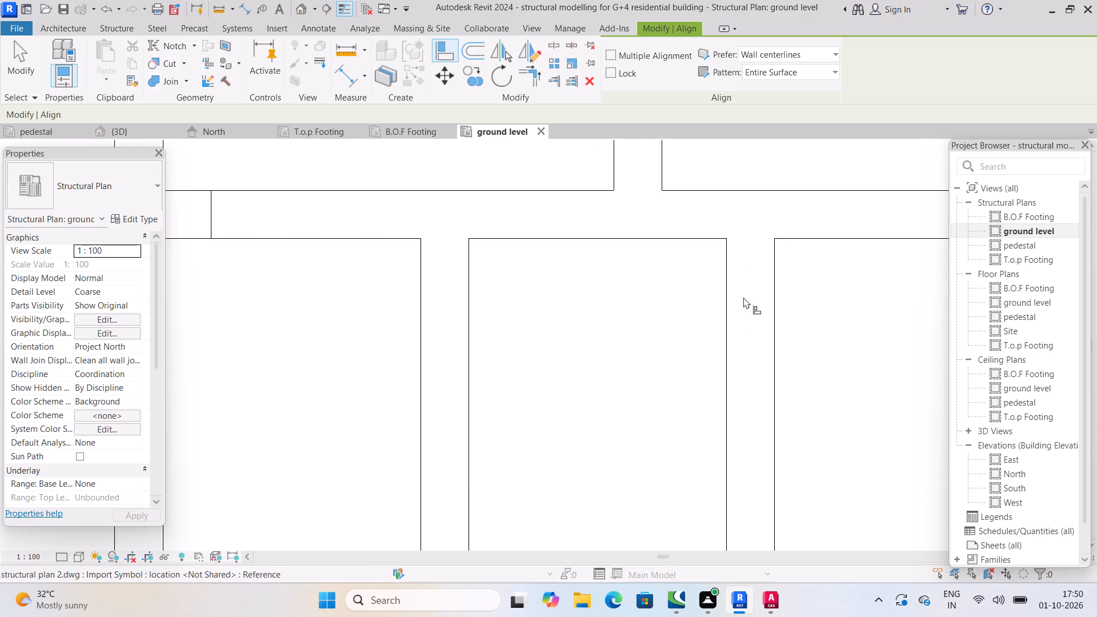
Align the east end of the southern horizontal beam with the west face of the 9" x 24" column.
middle_click_drag(750, 336, 730, 183)
scroll(750, 336, "down", 1)
scroll(819, 506, "up", 6)
middle_click_drag(840, 508, 703, 290)
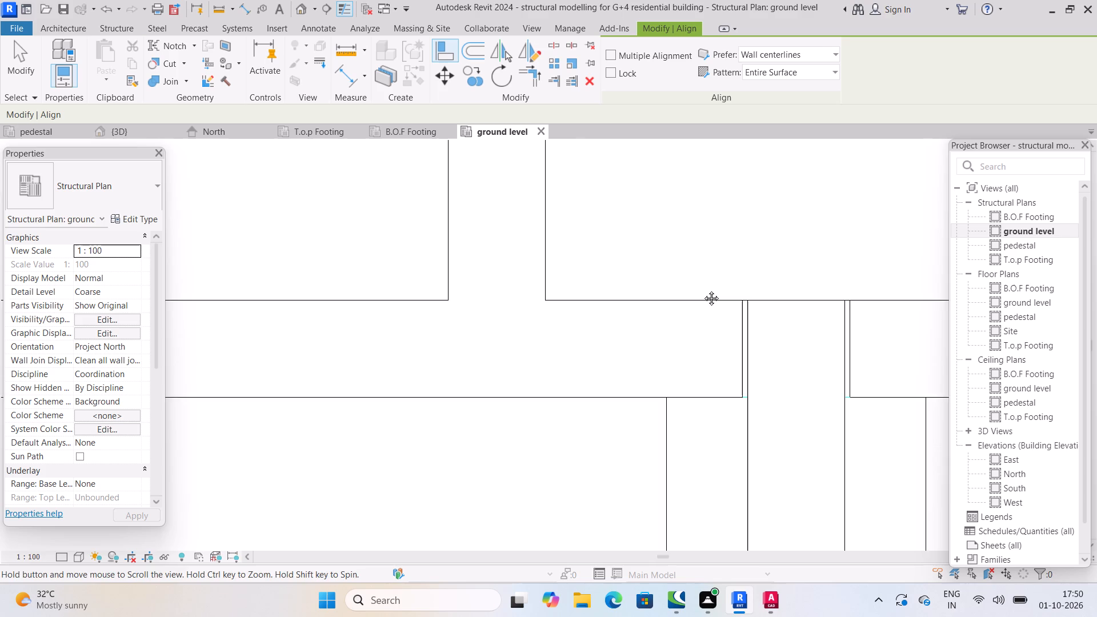
middle_click_drag(703, 290, 683, 258)
scroll(705, 290, "up", 4)
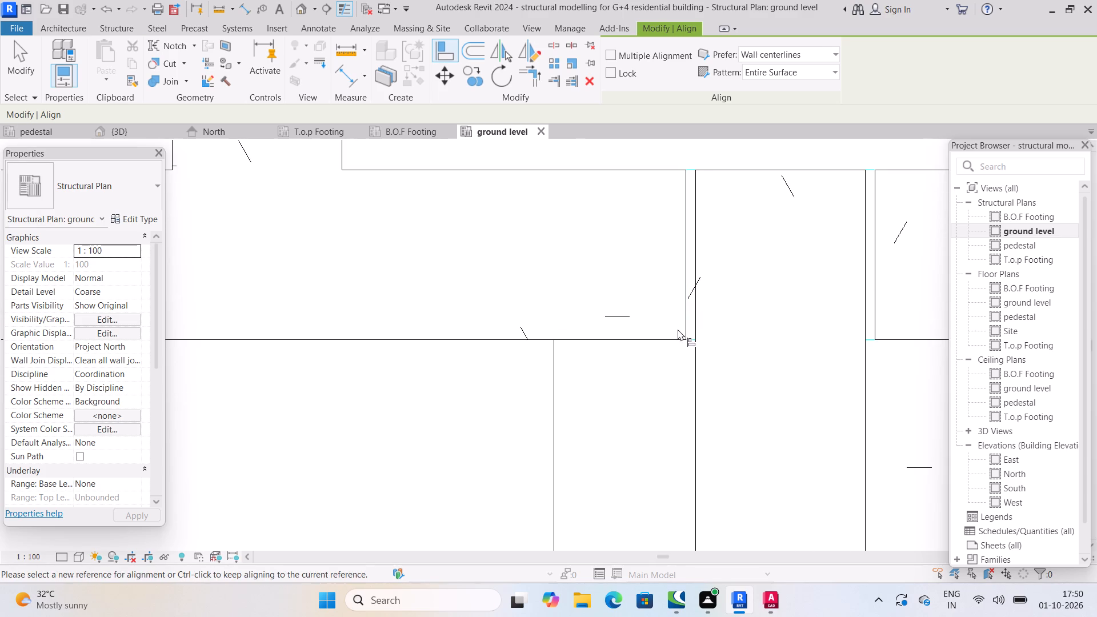
left_click(698, 287)
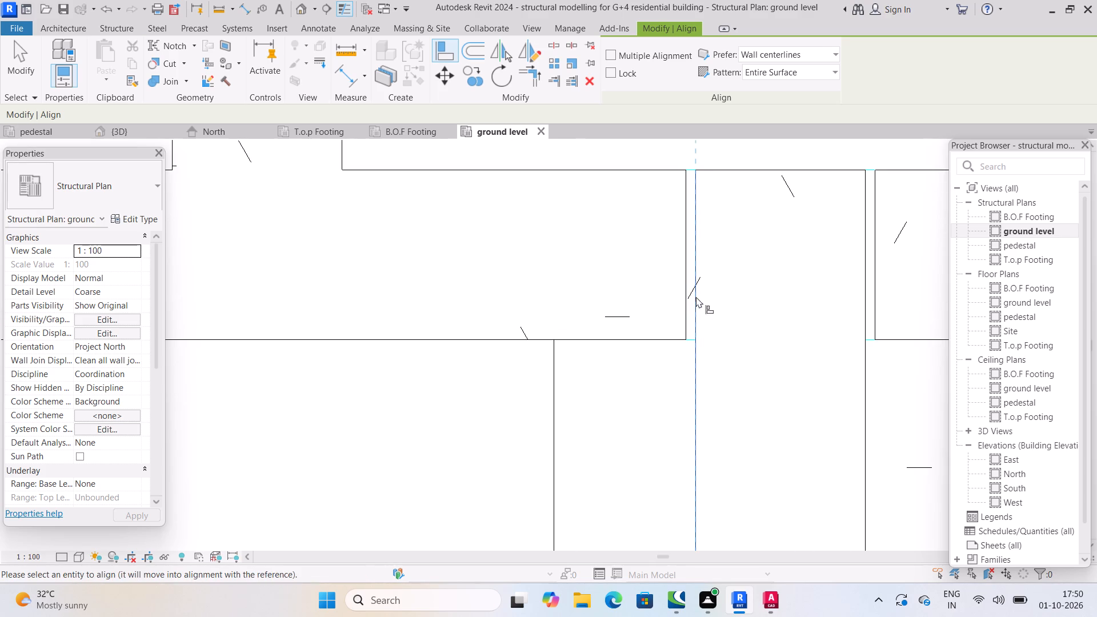
left_click(687, 299)
Align the lower edge of the horizontal beam west of the 9" x 24" column with the imported plan line.
scroll(694, 301, "down", 4)
scroll(787, 291, "up", 1)
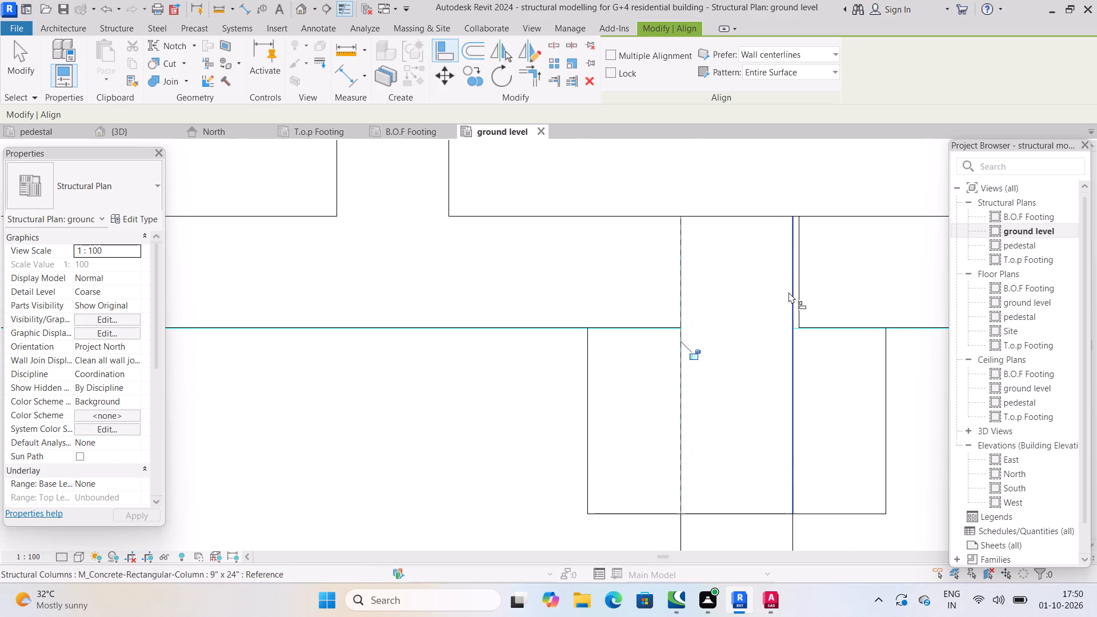
scroll(666, 347, "up", 10)
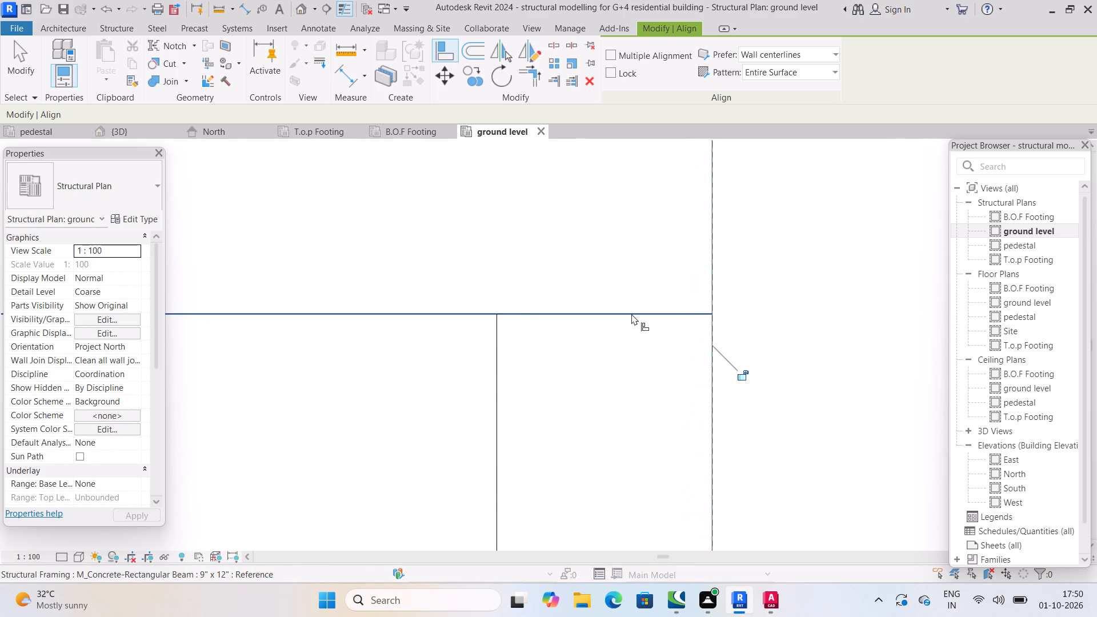
scroll(631, 314, "up", 10)
scroll(730, 307, "up", 4)
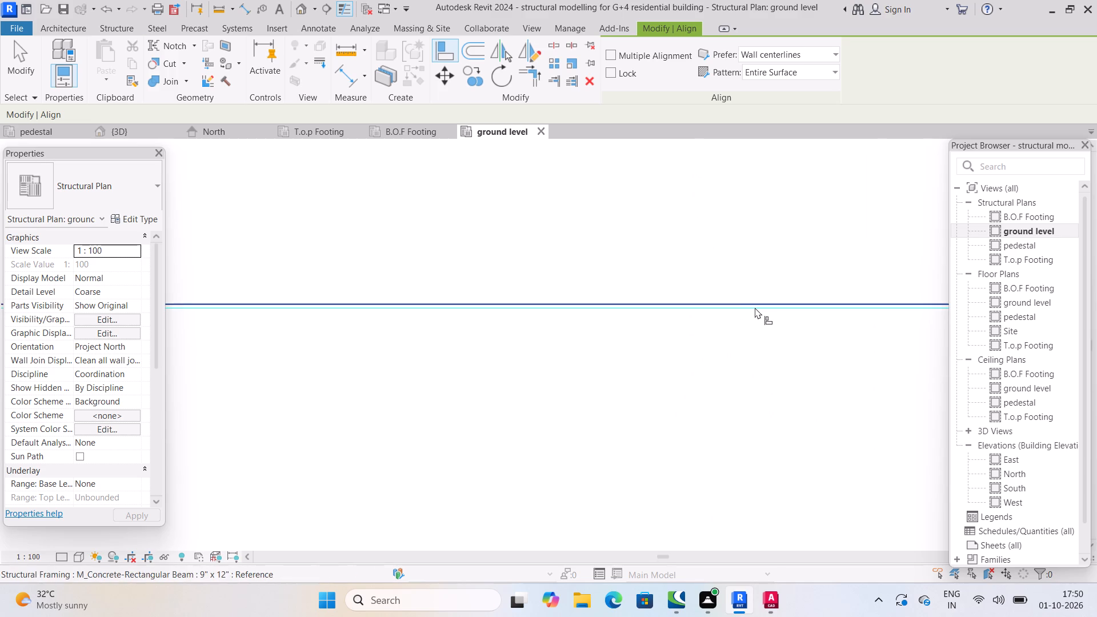
scroll(756, 312, "up", 4)
middle_click(756, 312)
scroll(756, 312, "up", 4)
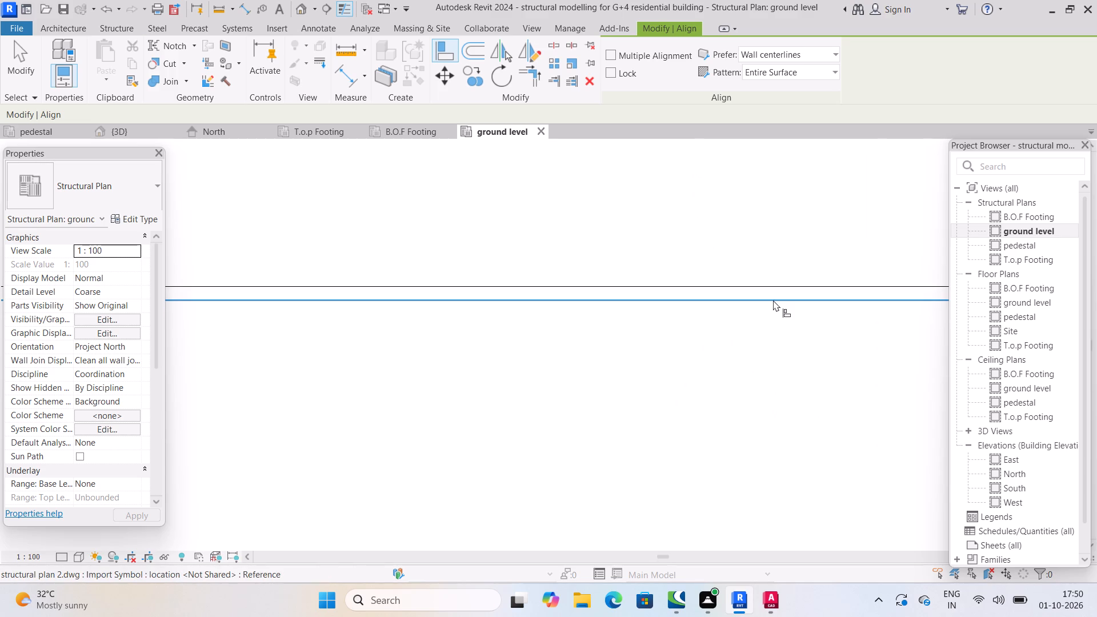
left_click(773, 300)
left_click(778, 288)
scroll(778, 287, "down", 19)
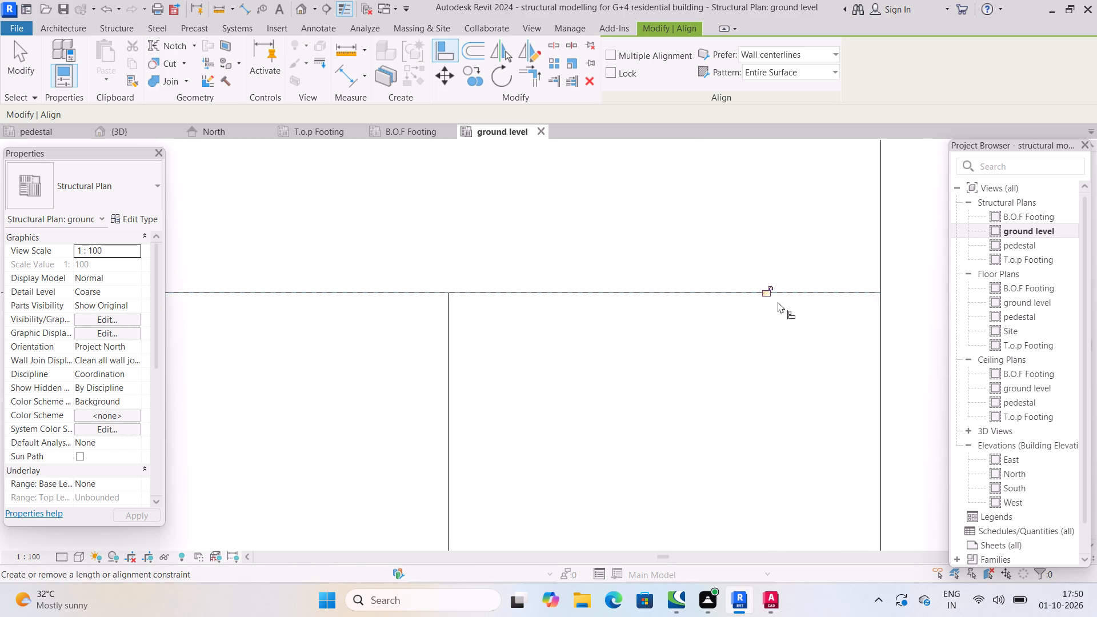
Align the lower edge of the horizontal beam east of the 9" x 24" column with the imported plan line.
scroll(778, 302, "down", 16)
middle_click_drag(823, 310, 710, 331)
scroll(819, 313, "down", 2)
scroll(855, 325, "up", 2)
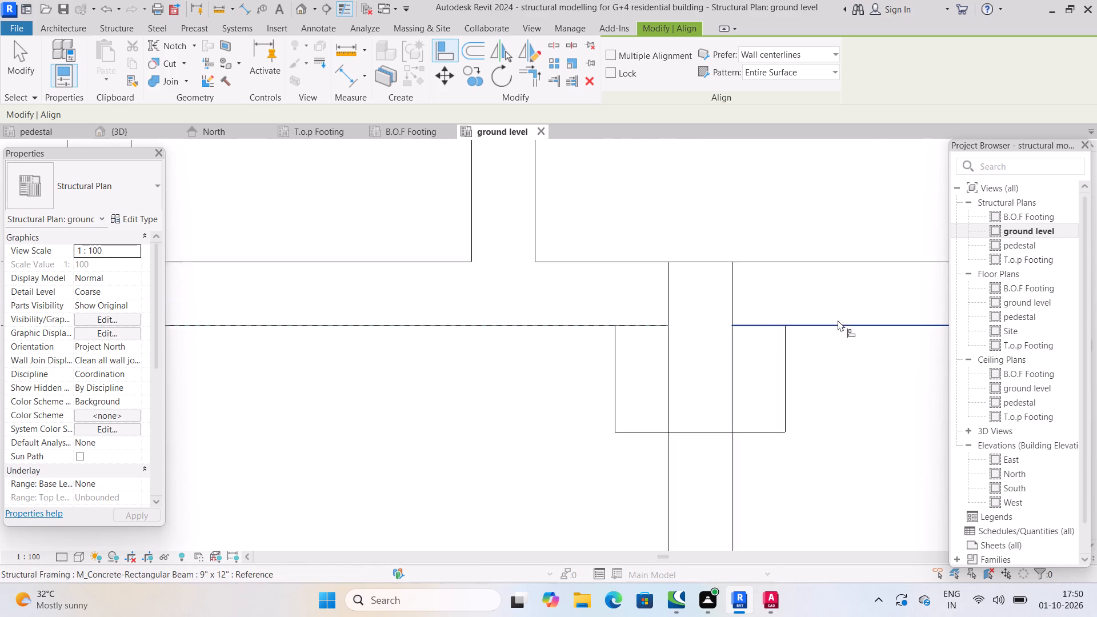
scroll(838, 320, "up", 10)
scroll(751, 325, "up", 18)
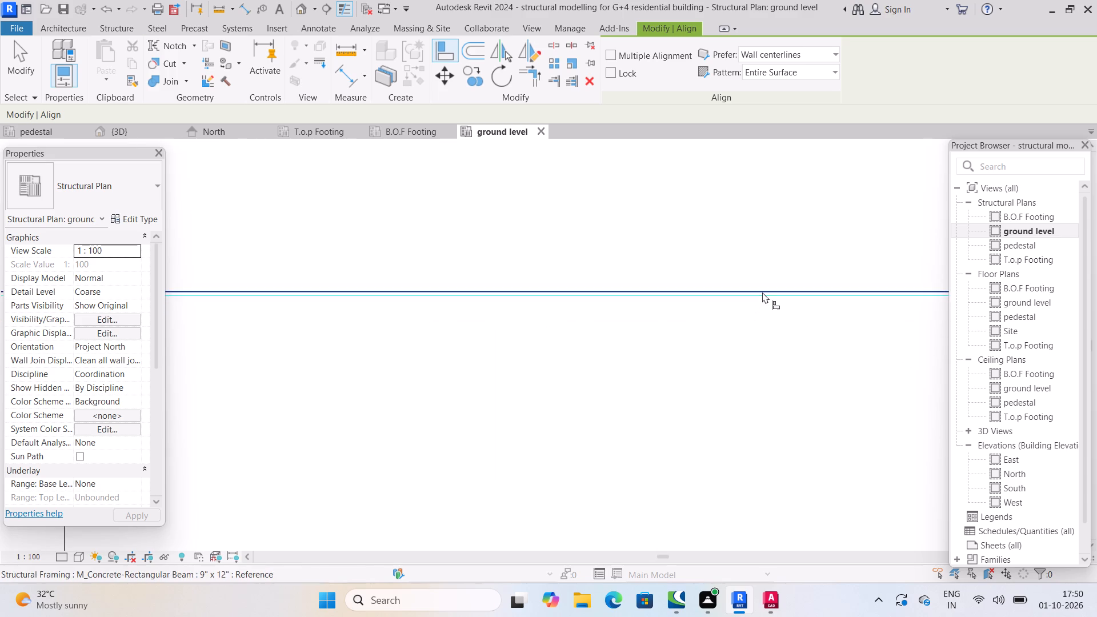
scroll(762, 292, "up", 2)
left_click(767, 299)
left_click(775, 292)
scroll(775, 292, "down", 12)
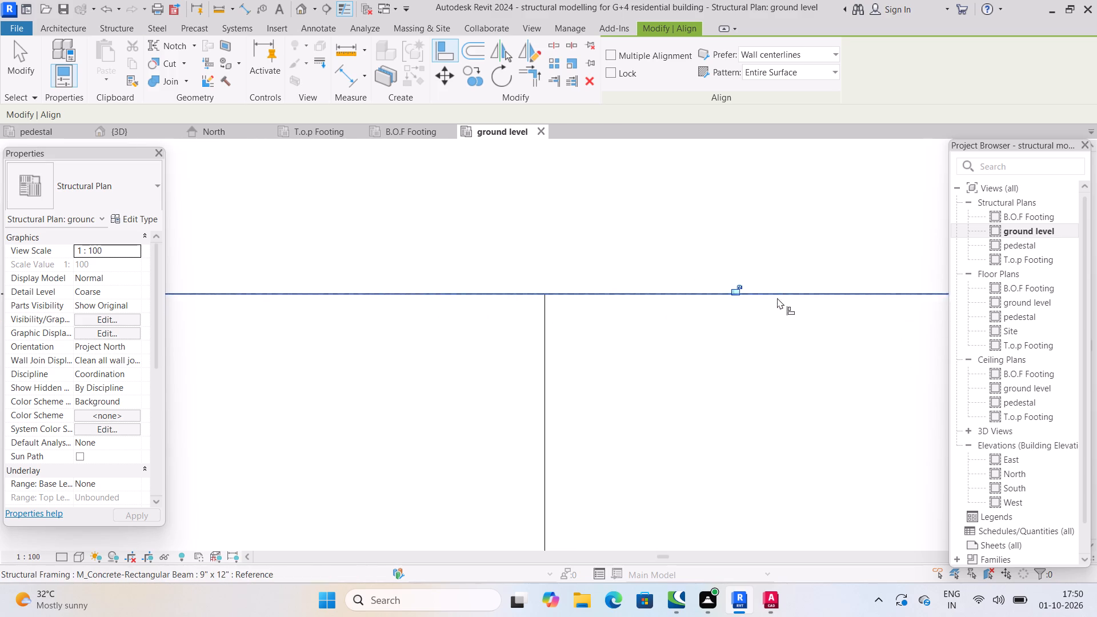
Align the west end of the horizontal 9" x 12" beam with the east face of the 9" x 18" column on the building's west side.
scroll(777, 298, "down", 20)
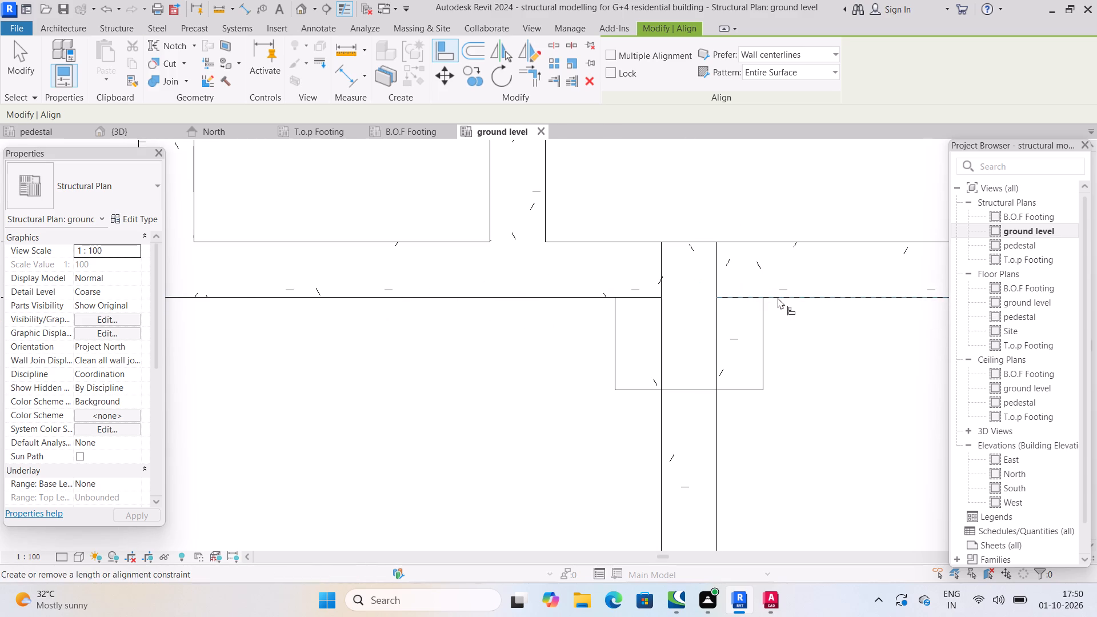
scroll(778, 298, "down", 9)
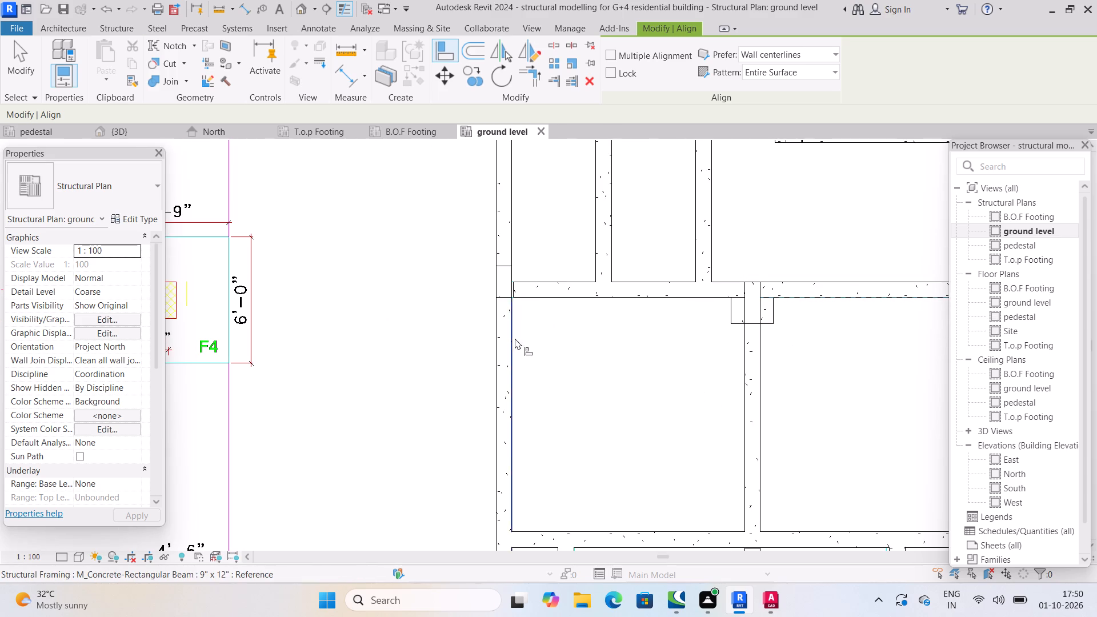
scroll(514, 321, "up", 4)
scroll(481, 280, "up", 9)
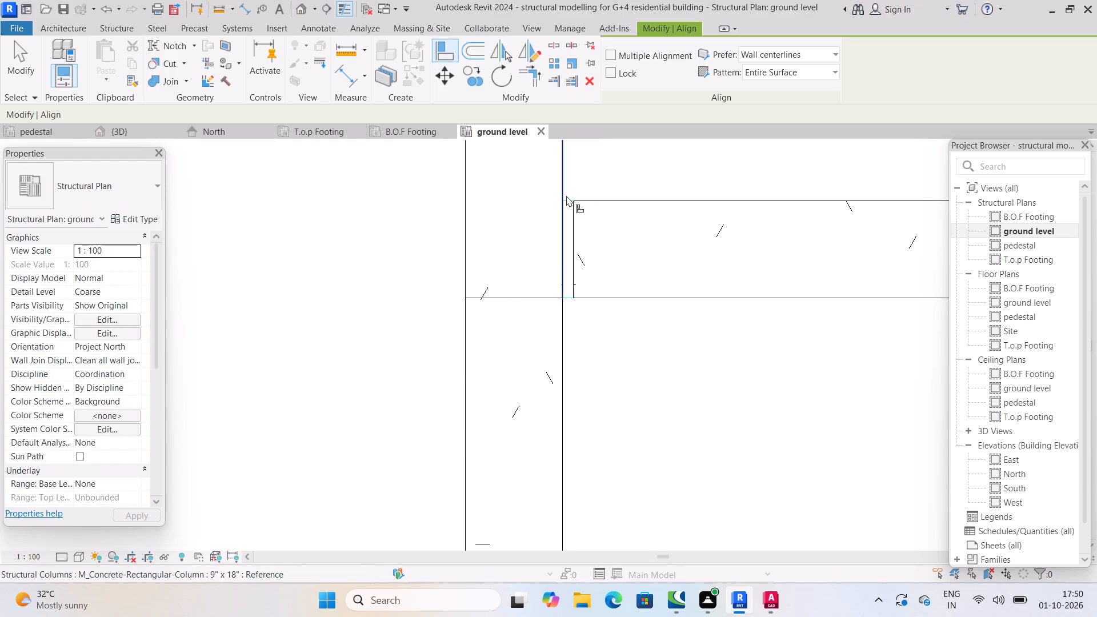
scroll(566, 195, "up", 3)
left_click(561, 226)
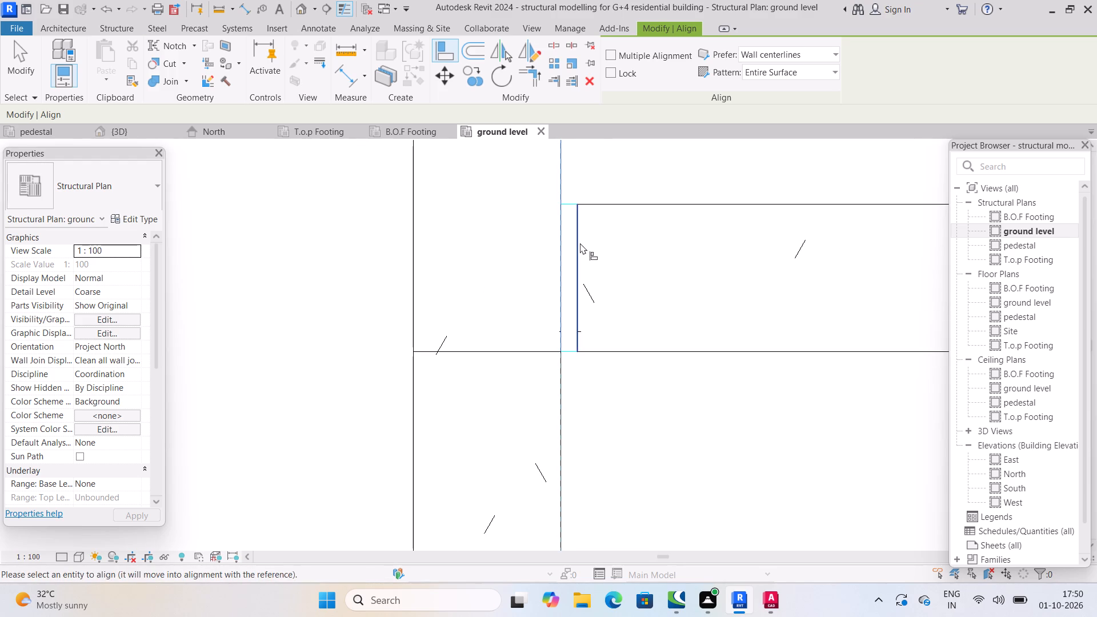
left_click(580, 243)
scroll(586, 253, "down", 5)
scroll(645, 302, "down", 5)
scroll(722, 394, "down", 5)
middle_click_drag(698, 374, 645, 326)
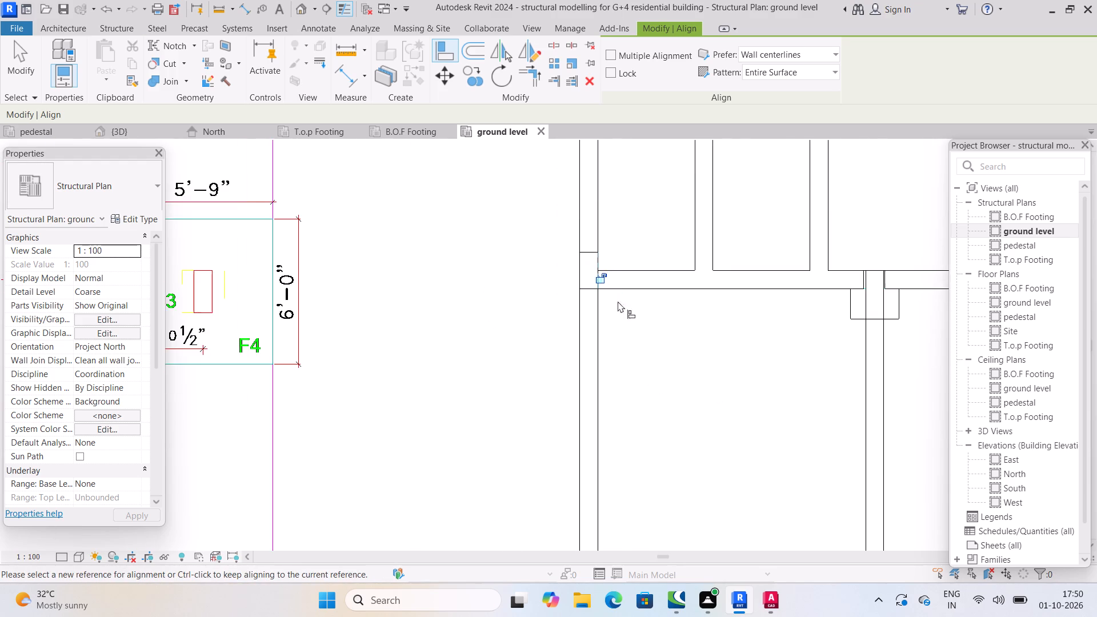
scroll(774, 319, "down", 5)
scroll(717, 302, "down", 4)
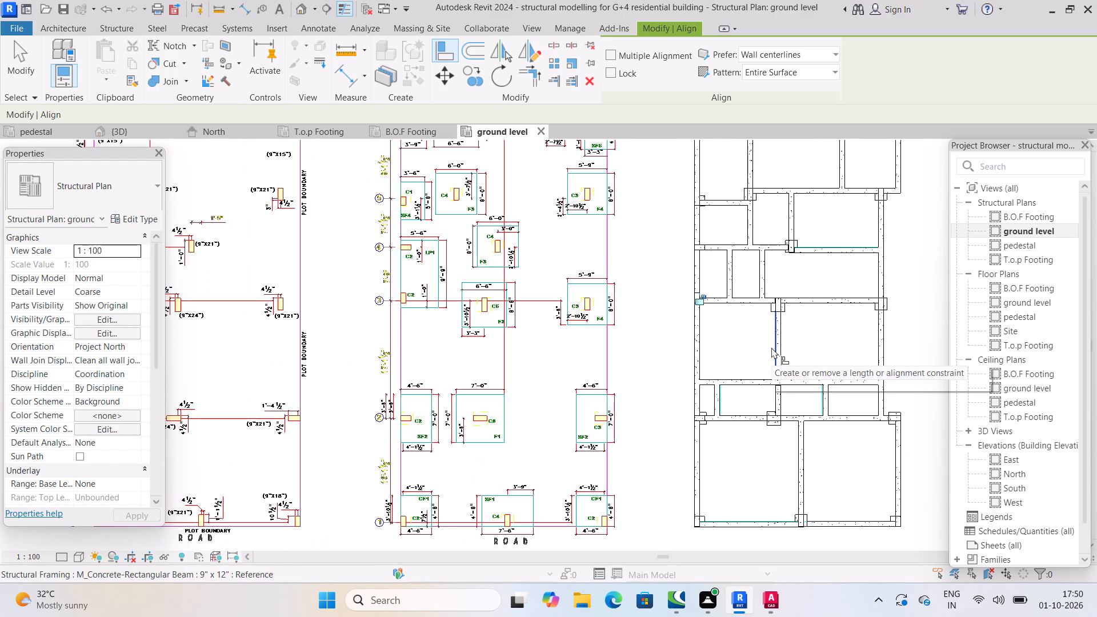
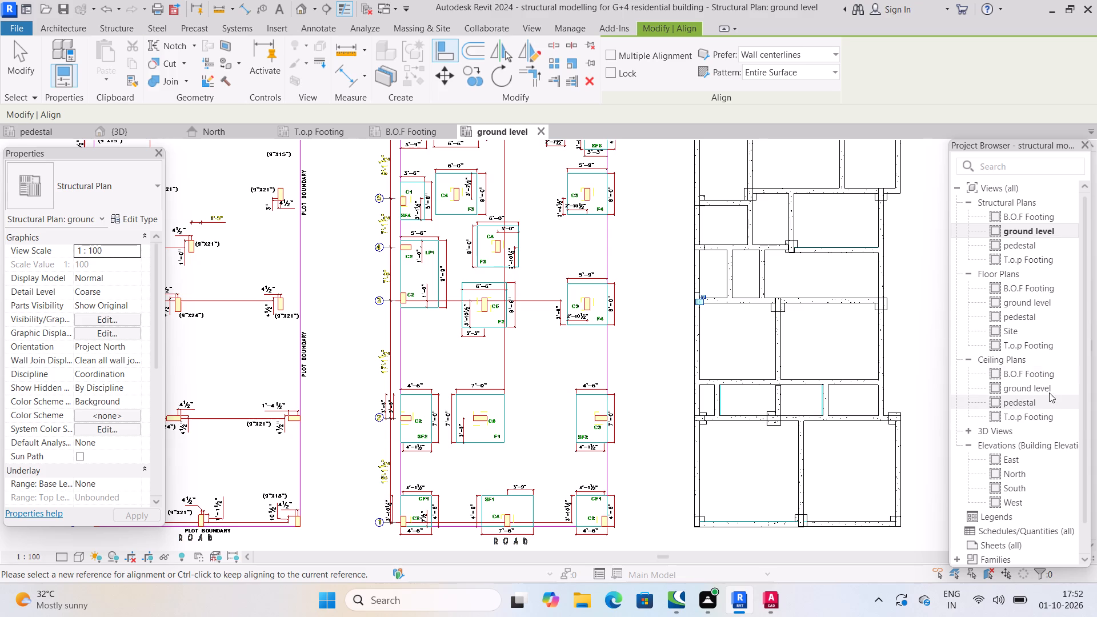
Align the upper edge of the horizontal 9" x 12" beam east of the 21" square column with the imported plan line.
scroll(796, 224, "up", 17)
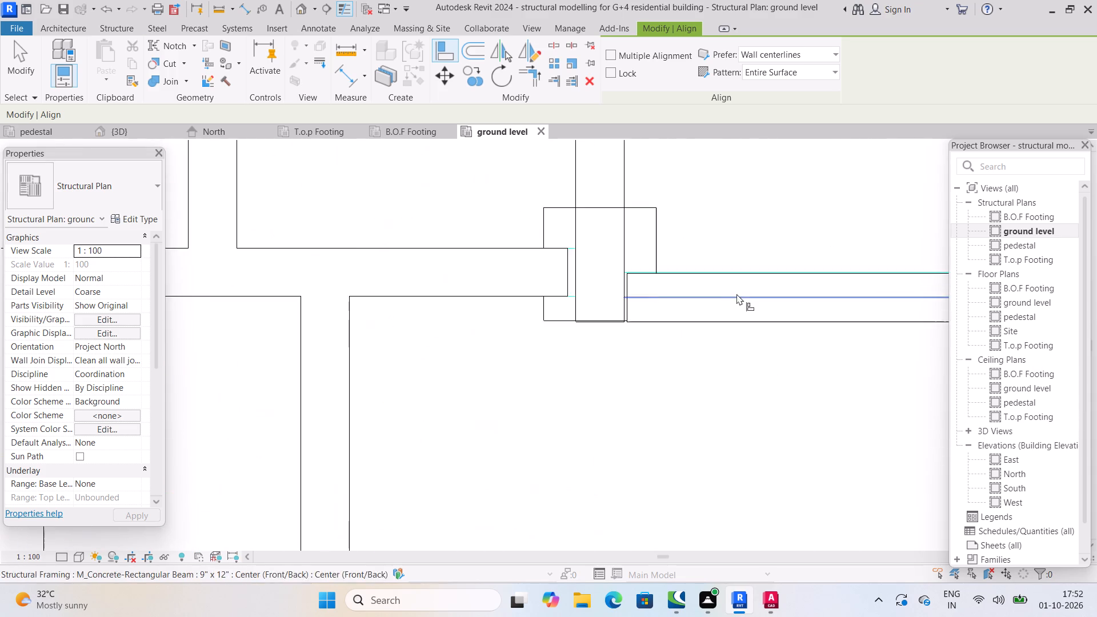
scroll(730, 268, "up", 9)
left_click(739, 274)
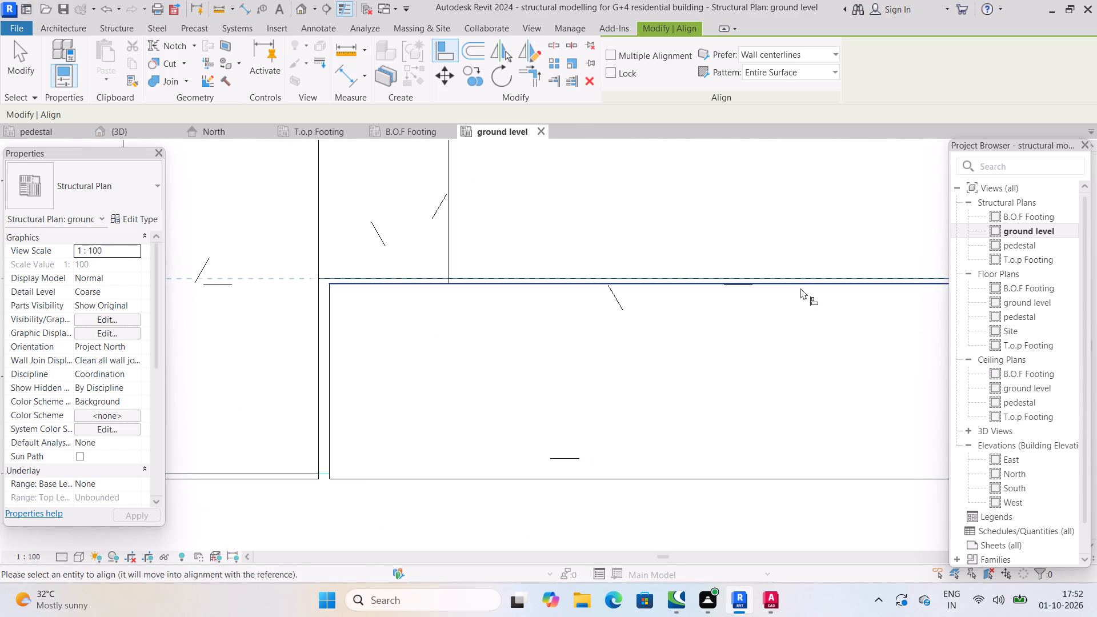
left_click(815, 285)
scroll(824, 279, "down", 5)
scroll(596, 304, "up", 12)
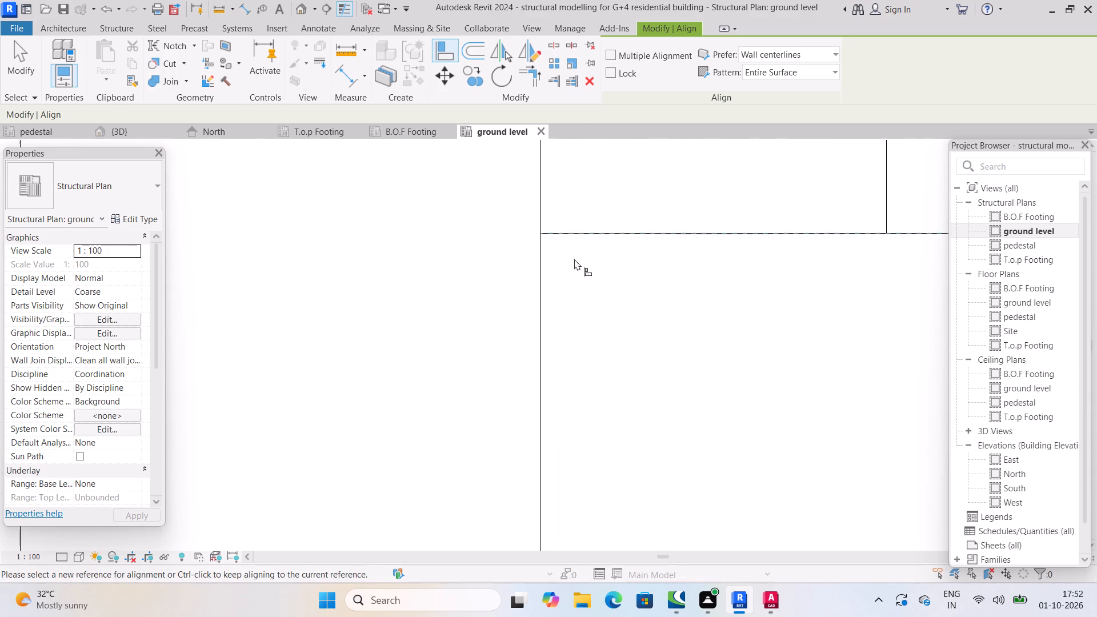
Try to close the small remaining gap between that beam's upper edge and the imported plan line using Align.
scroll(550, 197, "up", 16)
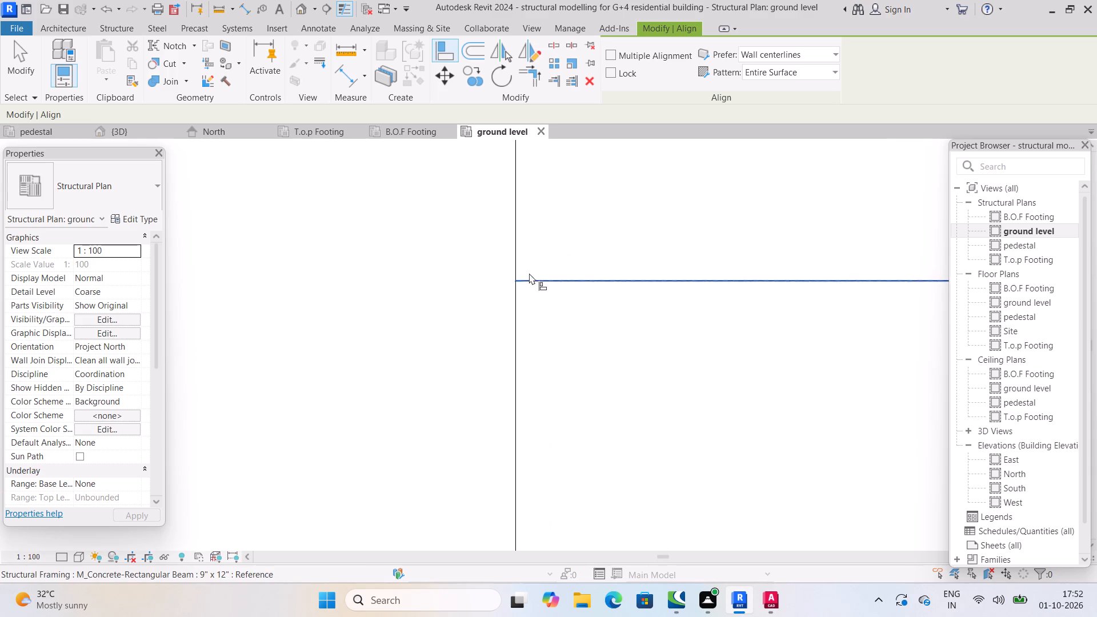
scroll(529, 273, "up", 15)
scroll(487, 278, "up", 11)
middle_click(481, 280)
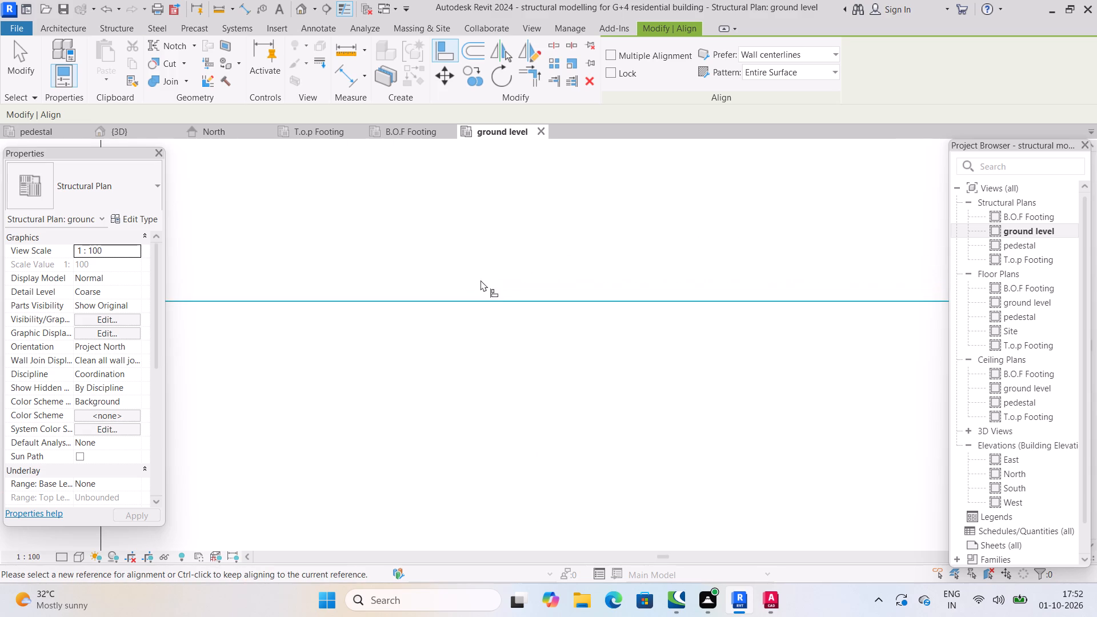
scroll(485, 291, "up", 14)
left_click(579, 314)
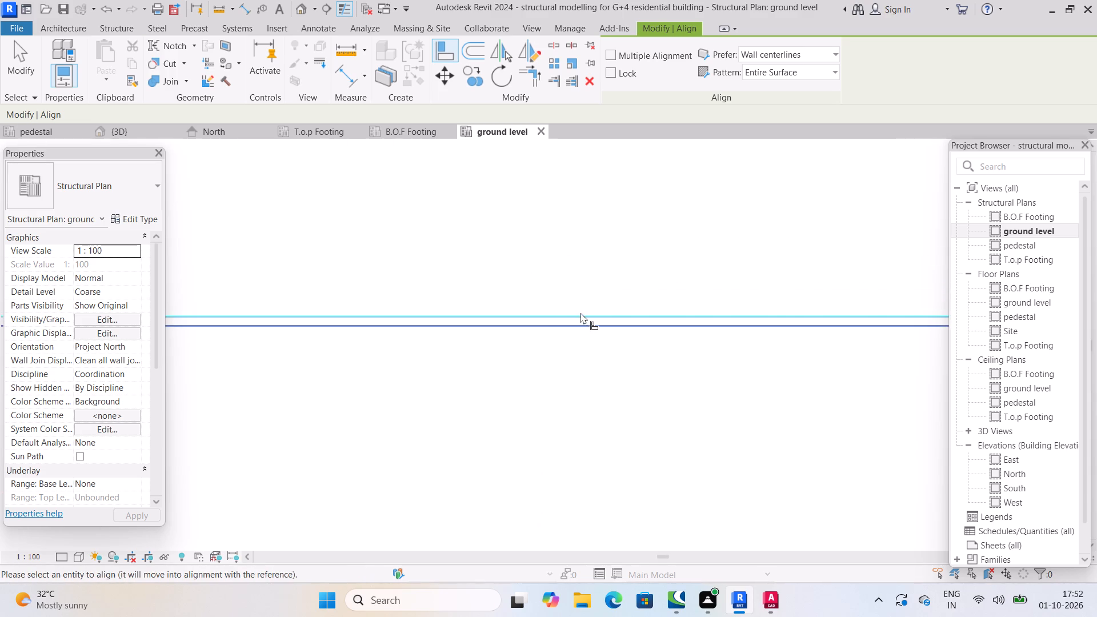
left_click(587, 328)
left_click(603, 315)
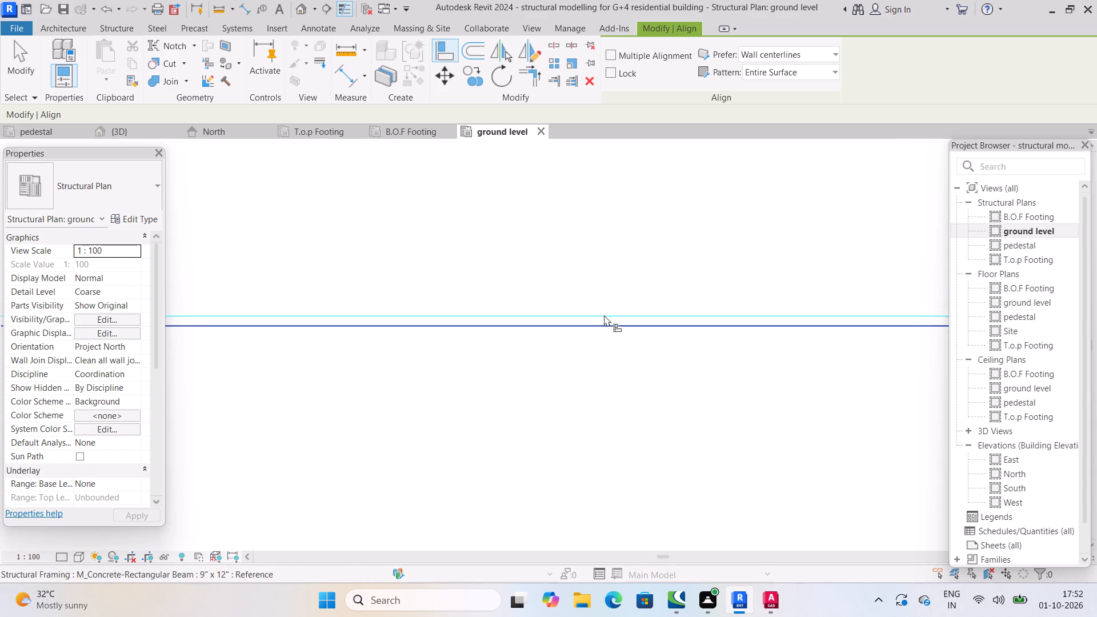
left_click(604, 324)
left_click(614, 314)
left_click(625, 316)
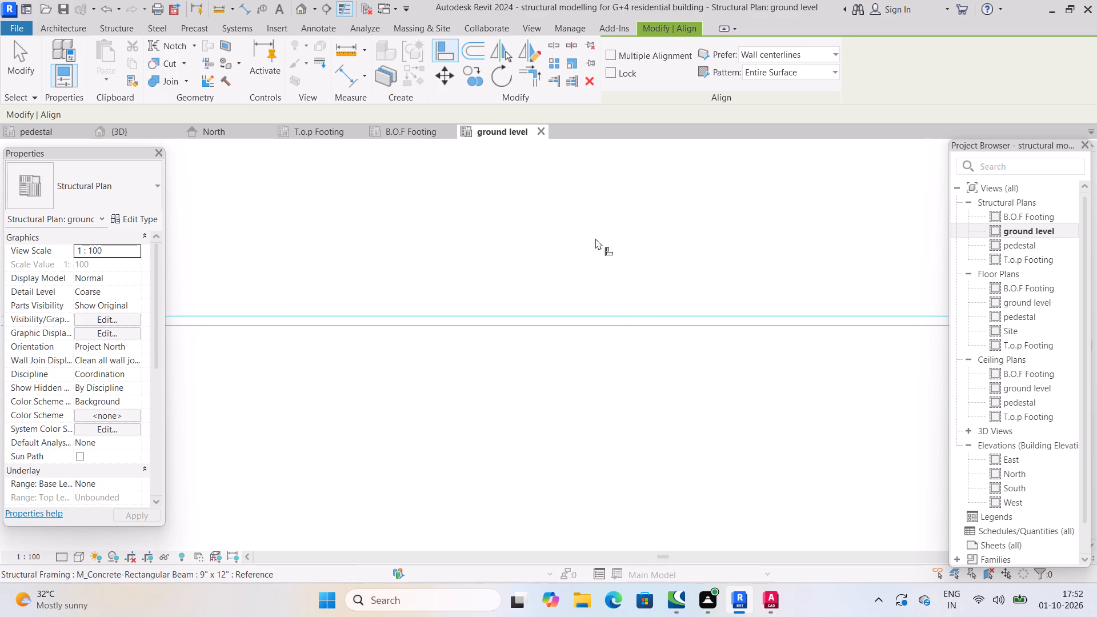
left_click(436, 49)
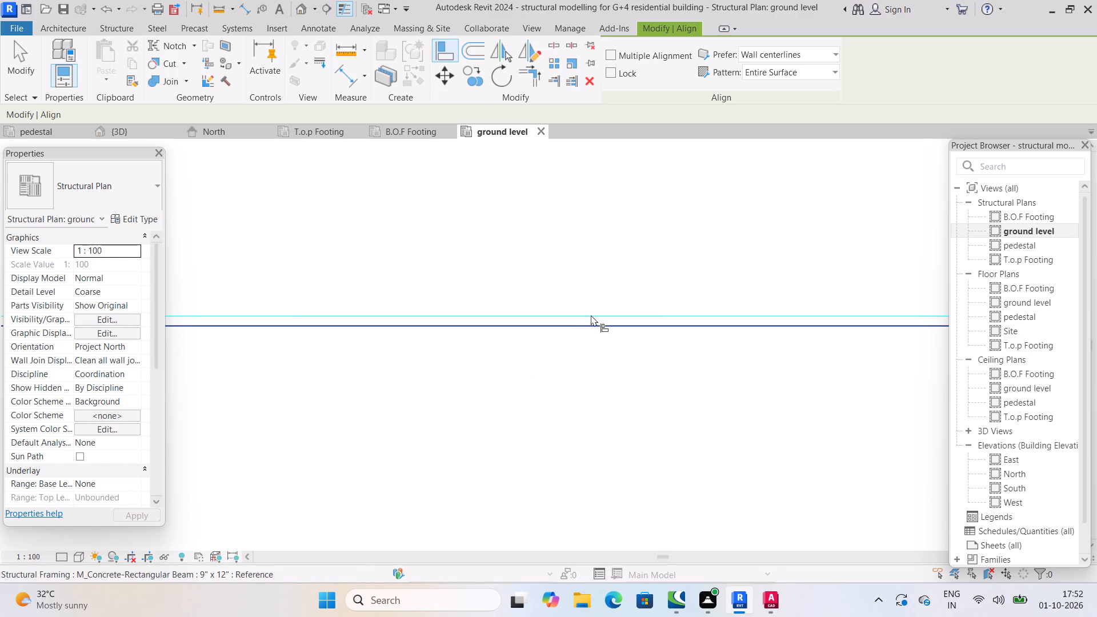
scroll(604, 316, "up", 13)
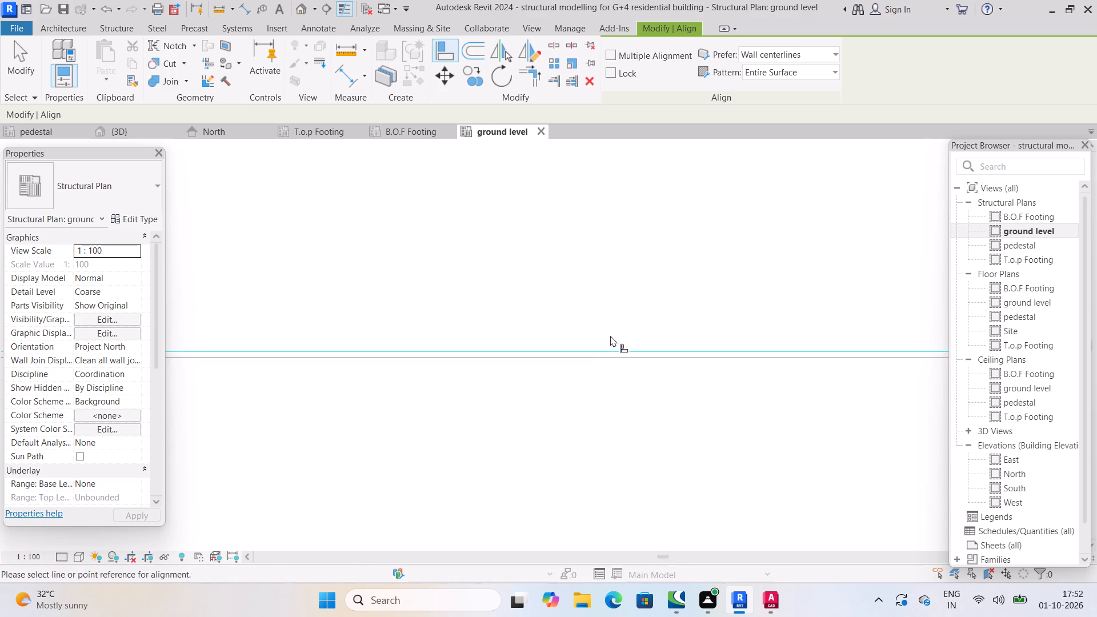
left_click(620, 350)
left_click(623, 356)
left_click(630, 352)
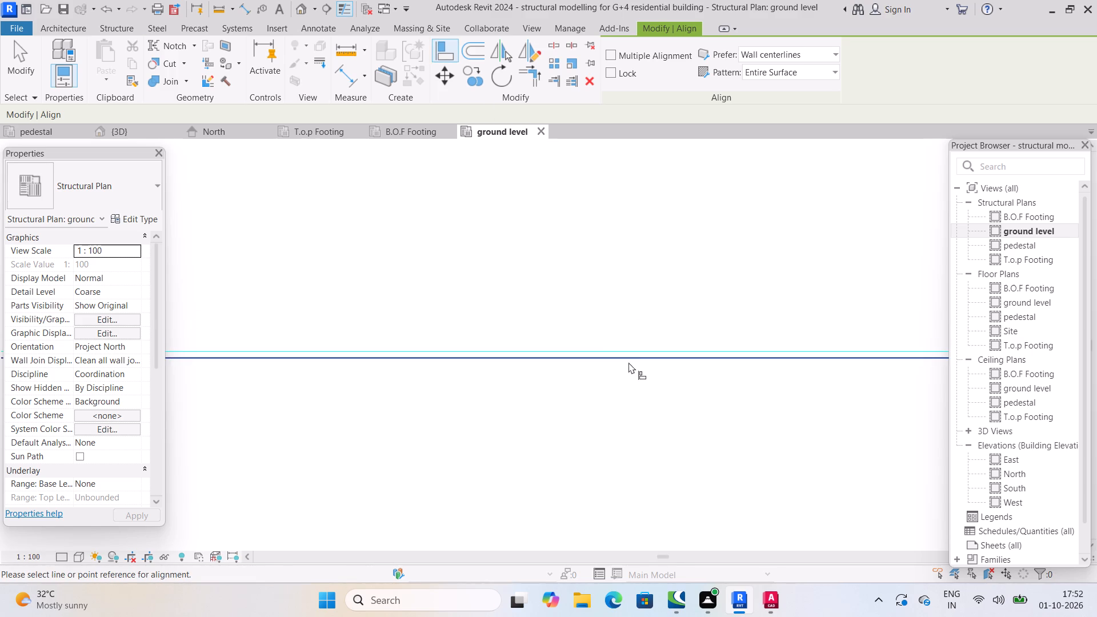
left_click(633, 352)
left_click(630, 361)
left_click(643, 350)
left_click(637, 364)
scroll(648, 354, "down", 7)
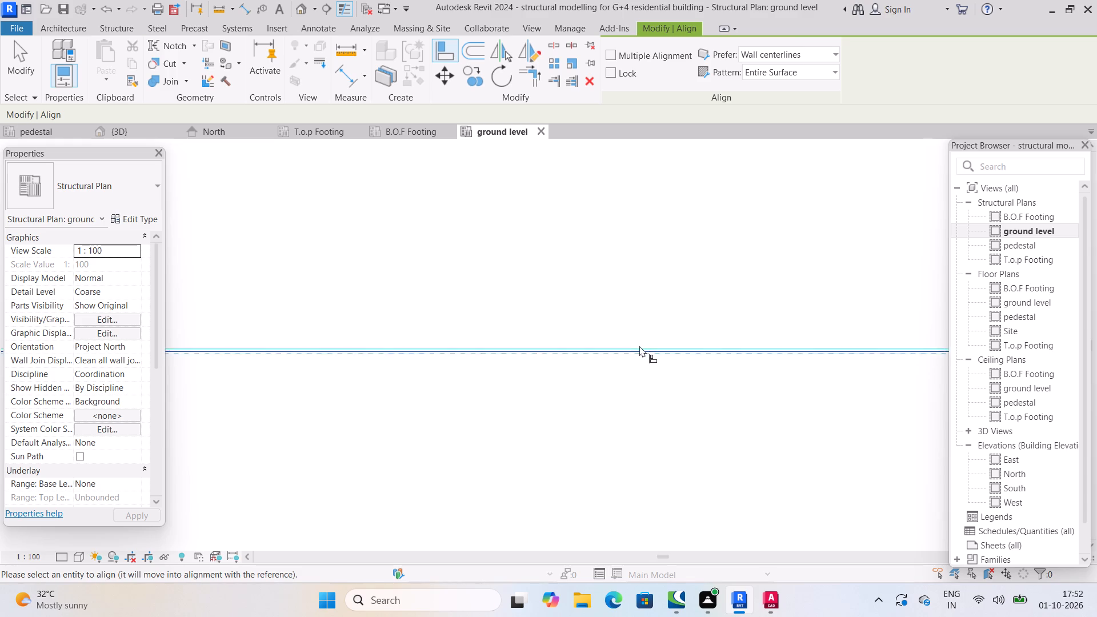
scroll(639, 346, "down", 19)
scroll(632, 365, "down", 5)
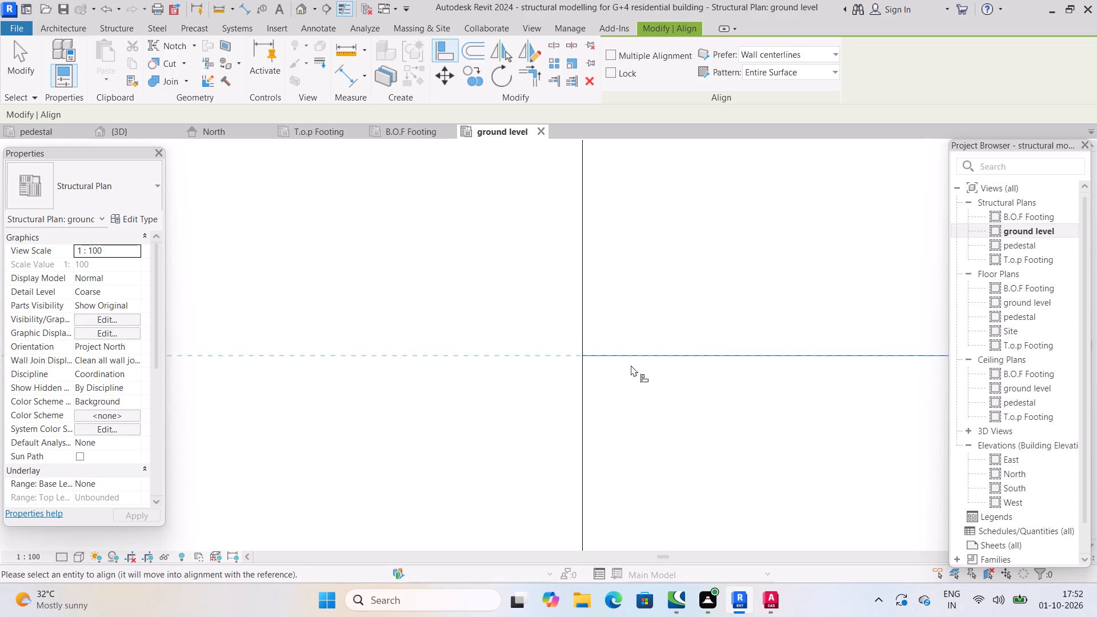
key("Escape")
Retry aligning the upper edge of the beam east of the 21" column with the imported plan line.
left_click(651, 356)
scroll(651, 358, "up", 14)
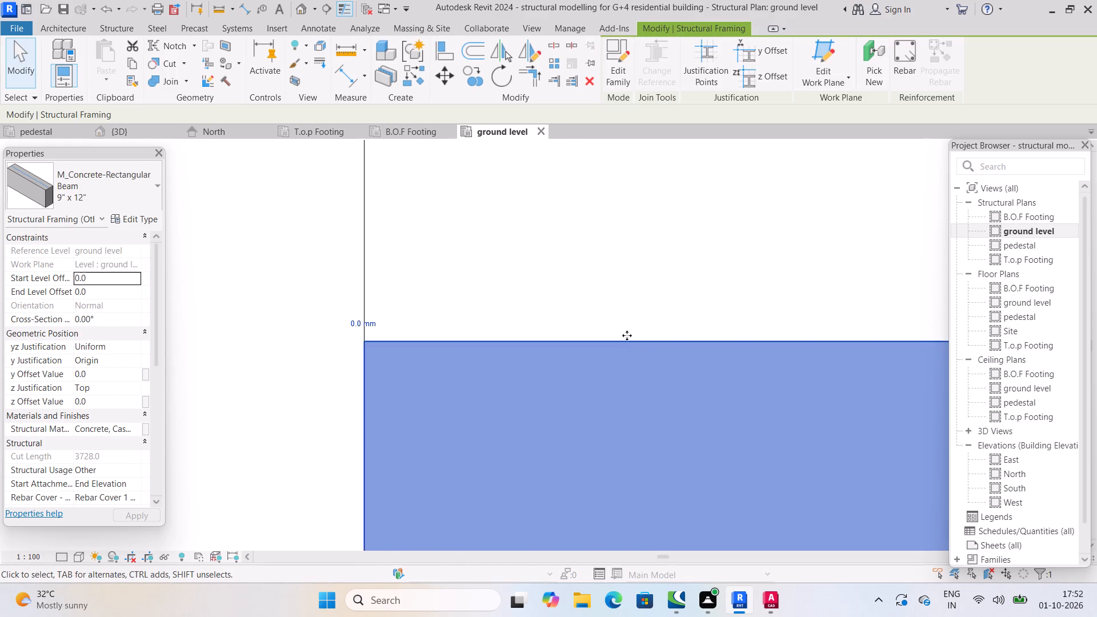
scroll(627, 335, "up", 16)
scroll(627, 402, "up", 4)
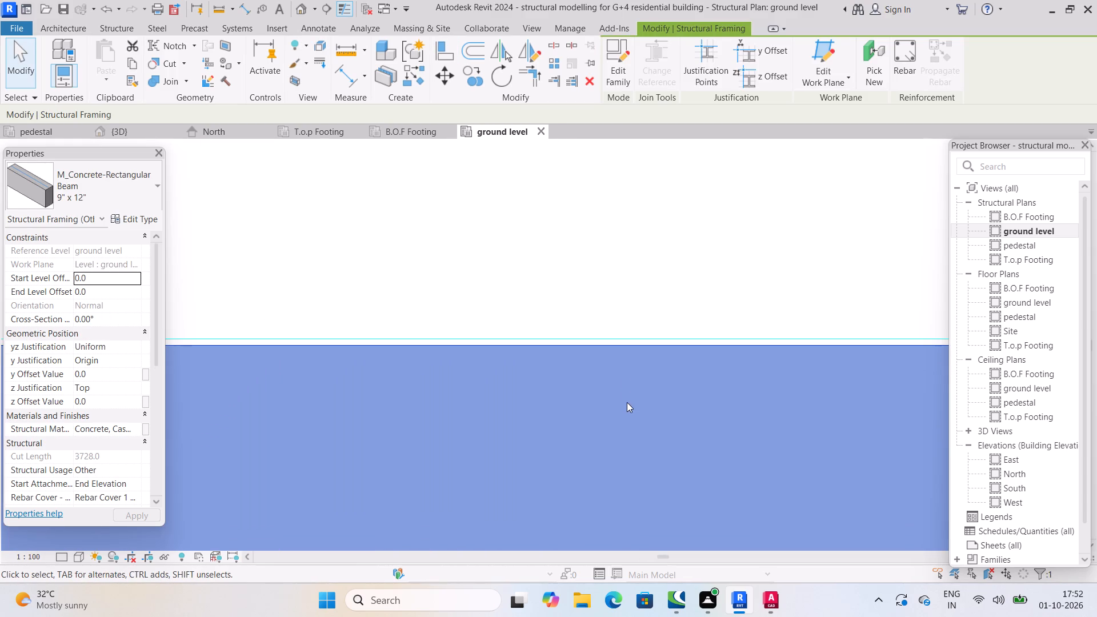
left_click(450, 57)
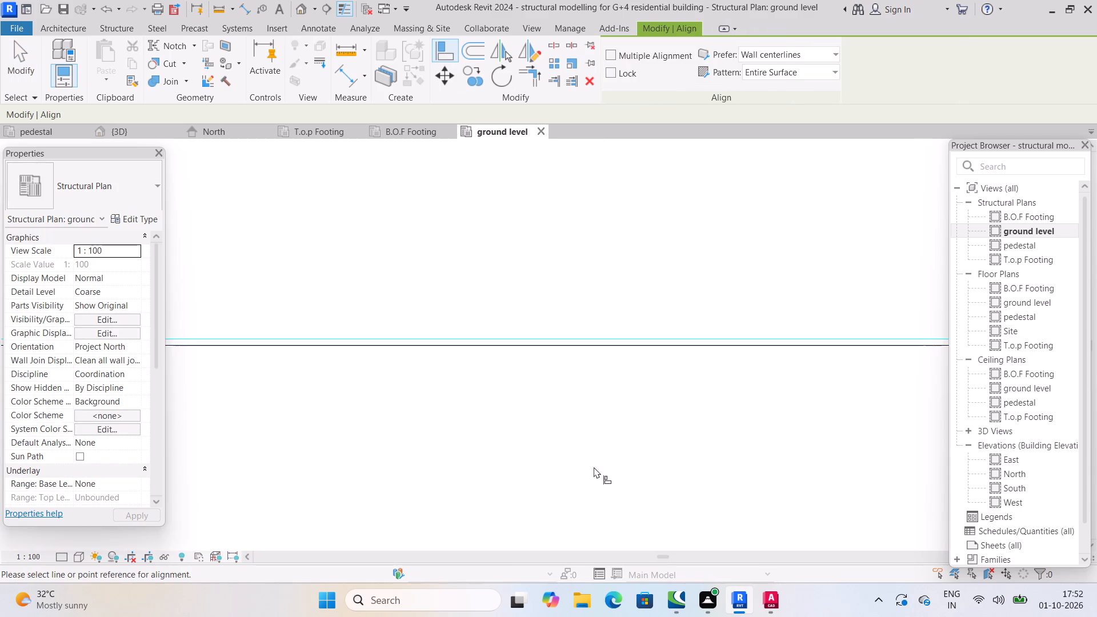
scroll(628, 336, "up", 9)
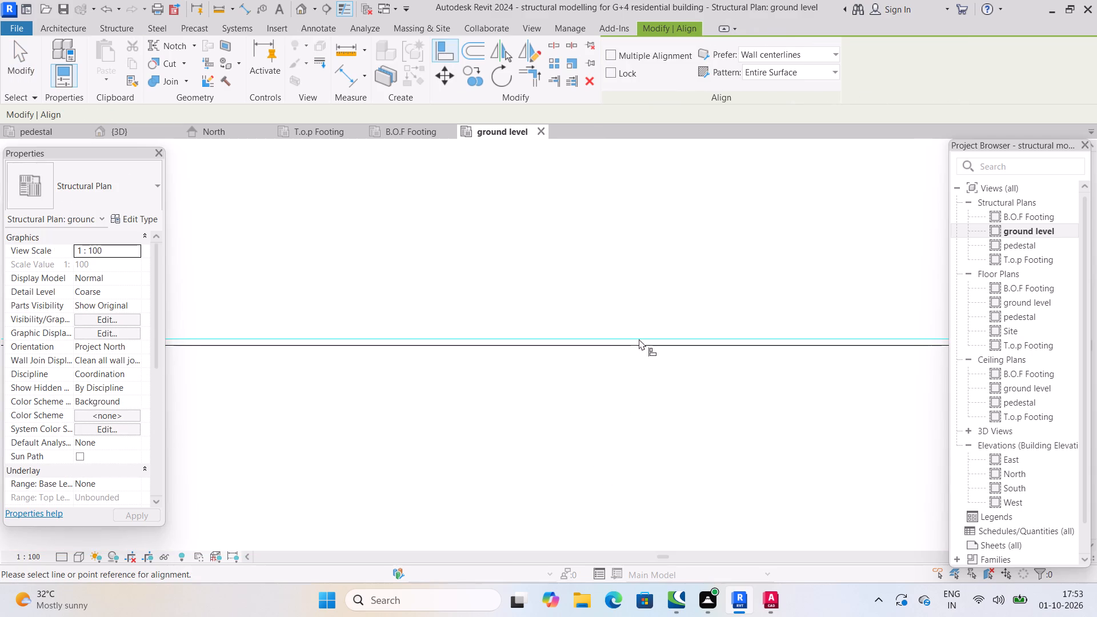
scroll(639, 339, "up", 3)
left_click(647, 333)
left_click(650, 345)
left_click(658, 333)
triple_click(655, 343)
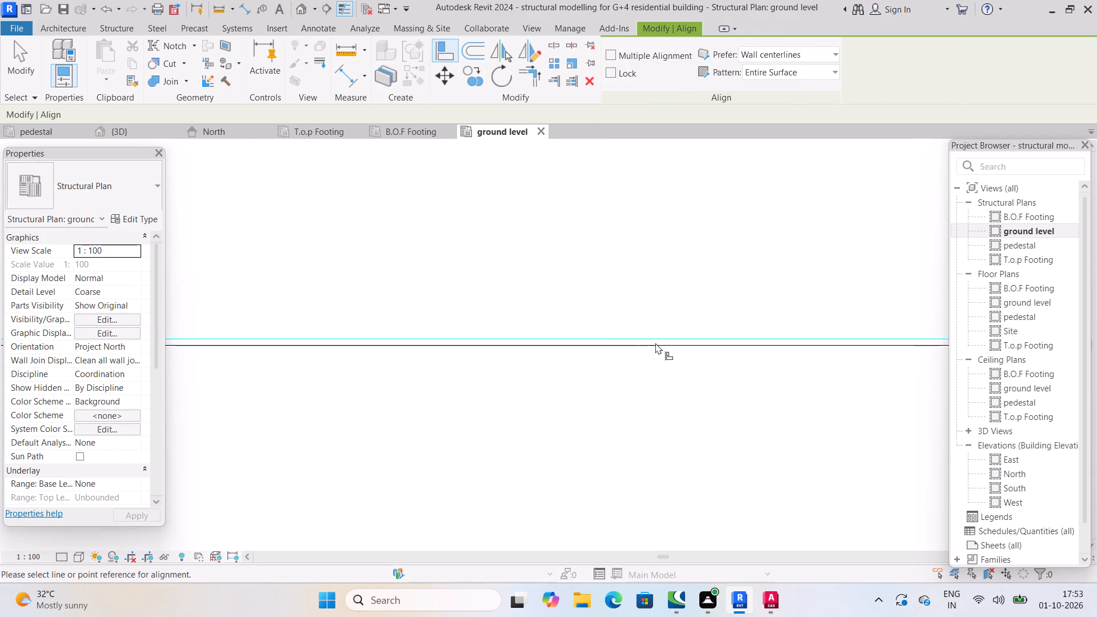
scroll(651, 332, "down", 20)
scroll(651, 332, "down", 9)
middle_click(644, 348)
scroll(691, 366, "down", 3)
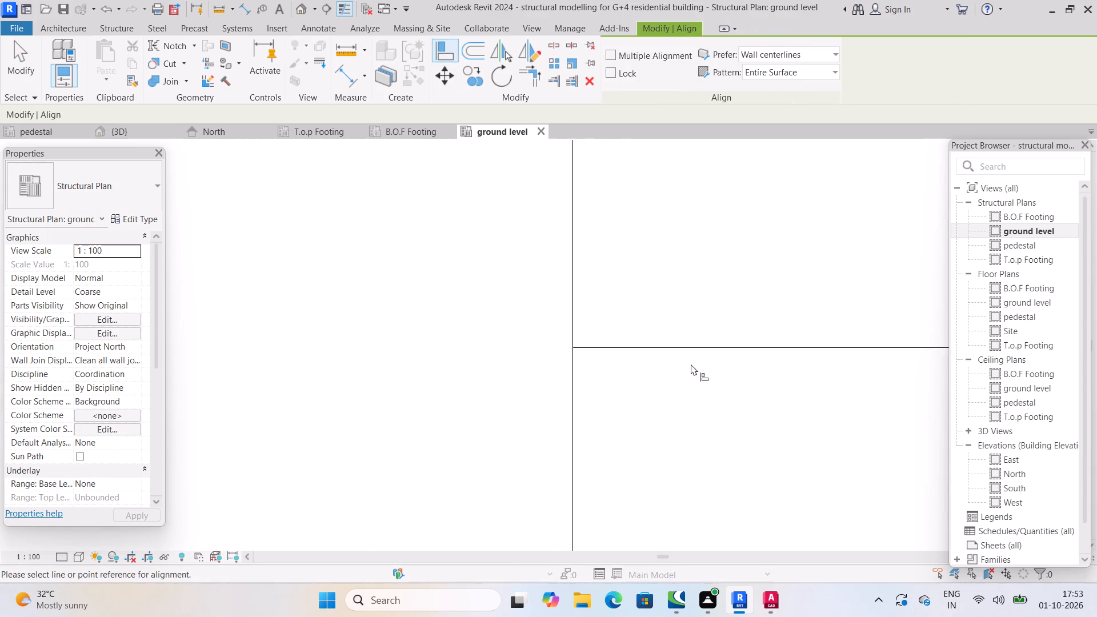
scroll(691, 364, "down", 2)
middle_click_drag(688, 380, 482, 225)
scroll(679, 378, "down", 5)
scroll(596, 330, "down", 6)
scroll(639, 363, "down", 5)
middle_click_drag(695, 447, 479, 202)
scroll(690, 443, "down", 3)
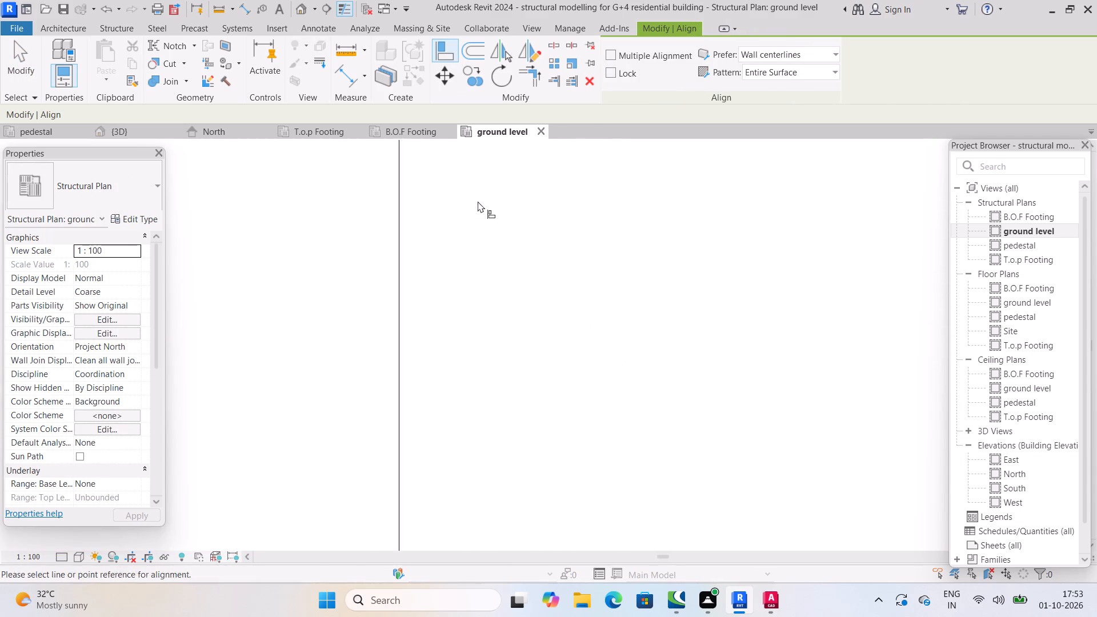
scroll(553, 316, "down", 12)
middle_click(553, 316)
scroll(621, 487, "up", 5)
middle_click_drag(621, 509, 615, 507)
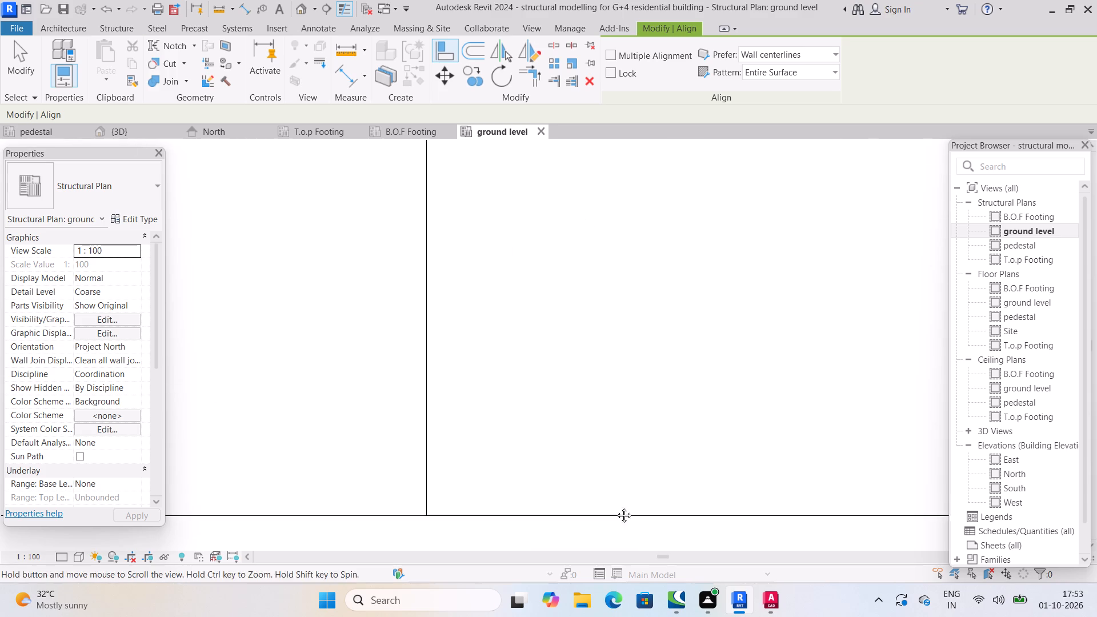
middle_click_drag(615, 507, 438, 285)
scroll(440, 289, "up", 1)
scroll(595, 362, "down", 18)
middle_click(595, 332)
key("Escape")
Extend the east end of the horizontal beam west of the 21" column to the vertical beam's west face.
scroll(627, 315, "down", 3)
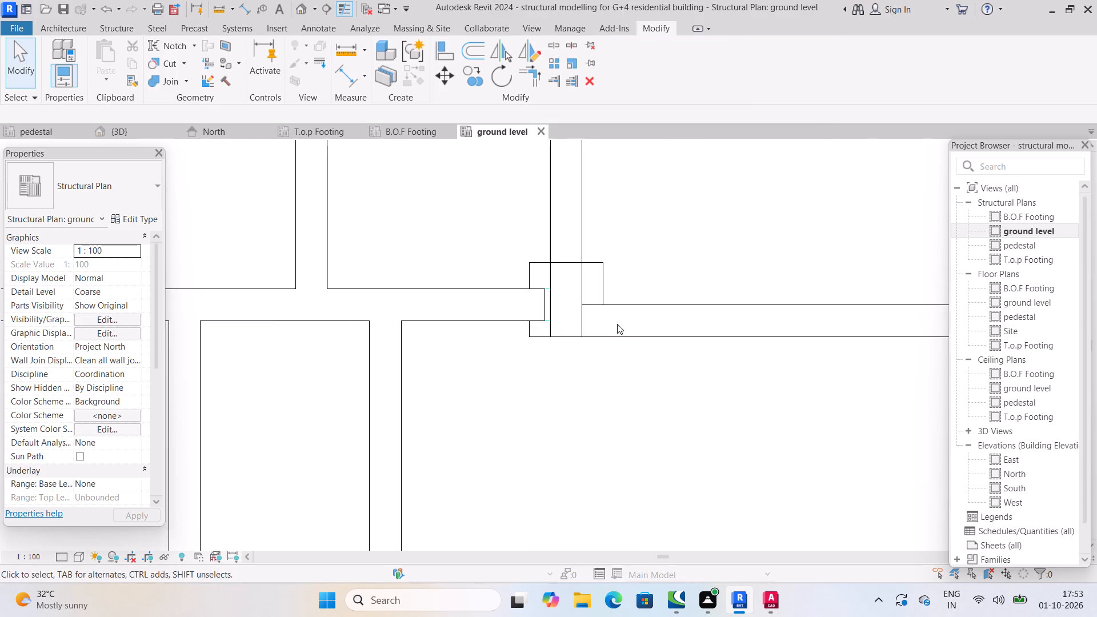
scroll(617, 324, "down", 2)
middle_click_drag(748, 398, 676, 371)
scroll(748, 398, "down", 2)
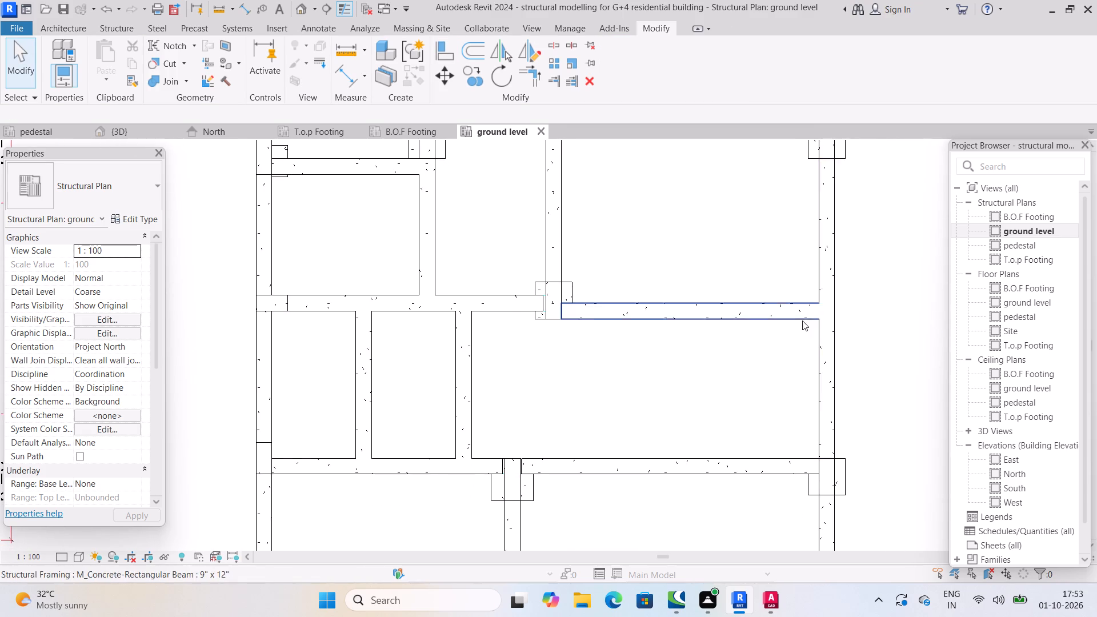
scroll(802, 320, "down", 4)
scroll(650, 305, "up", 8)
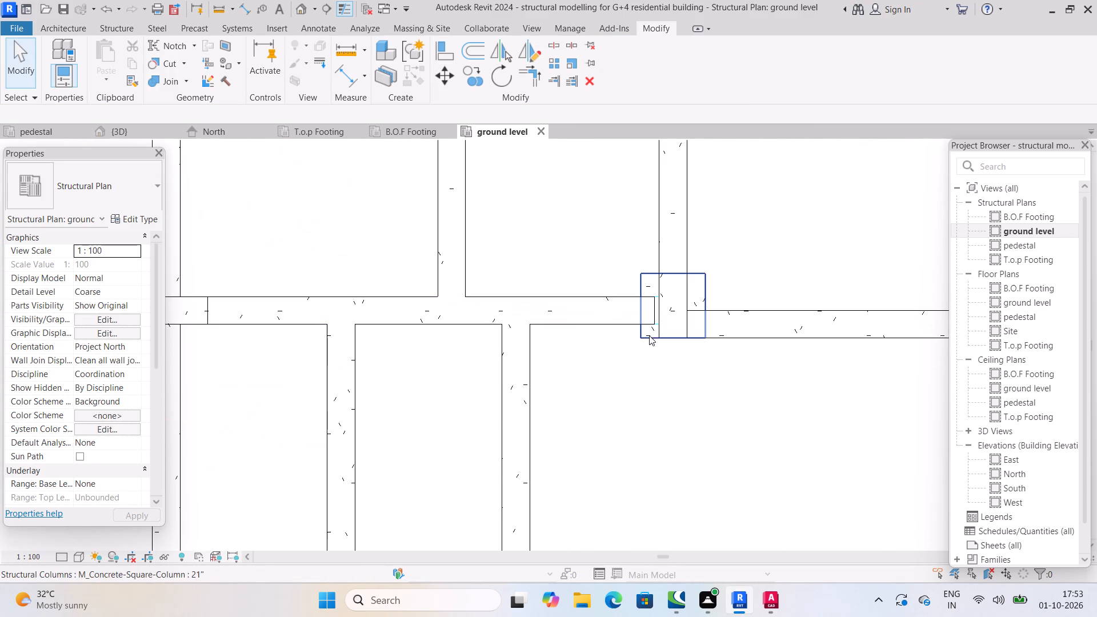
scroll(639, 319, "up", 5)
left_click(671, 300)
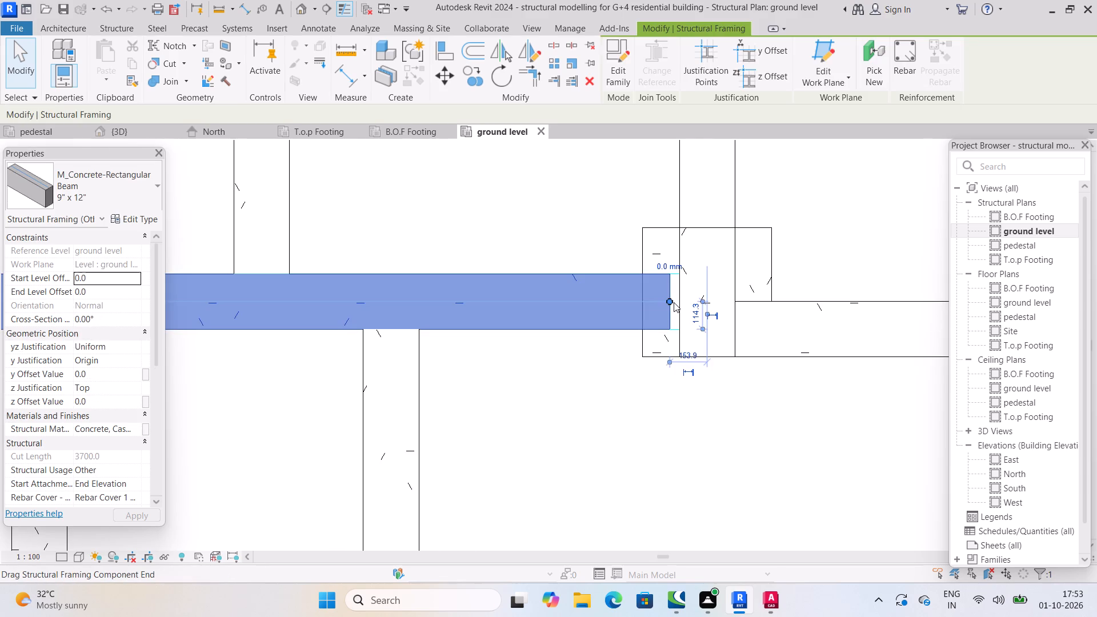
scroll(674, 302, "up", 3)
left_click_drag(667, 299, 681, 301)
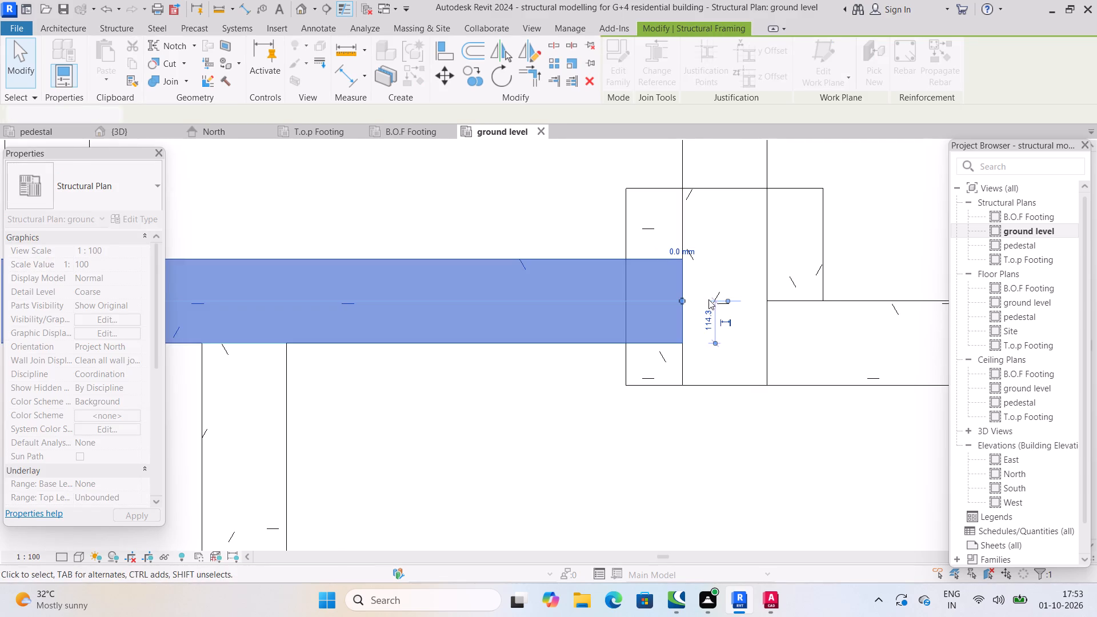
left_click(712, 293)
scroll(713, 301, "down", 4)
left_click(699, 407)
Disallow the join at the east end of the horizontal beam running below the two short vertical beams, at the column.
scroll(635, 370, "down", 6)
scroll(514, 347, "down", 5)
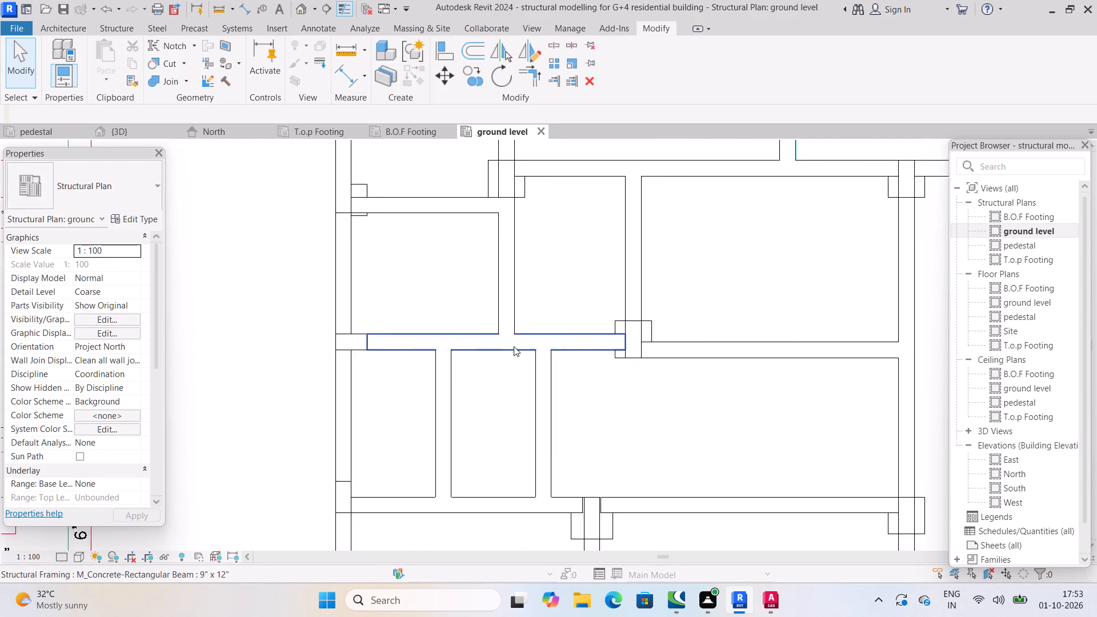
scroll(379, 327, "up", 4)
middle_click_drag(455, 394, 440, 288)
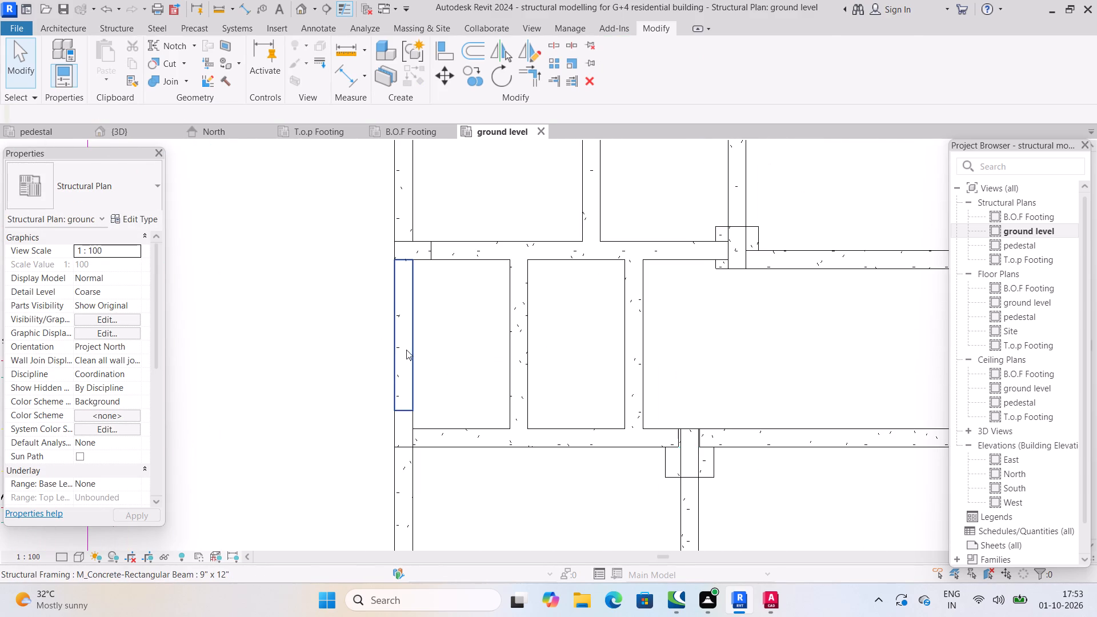
left_click(406, 350)
scroll(420, 356, "down", 5)
left_click(473, 345)
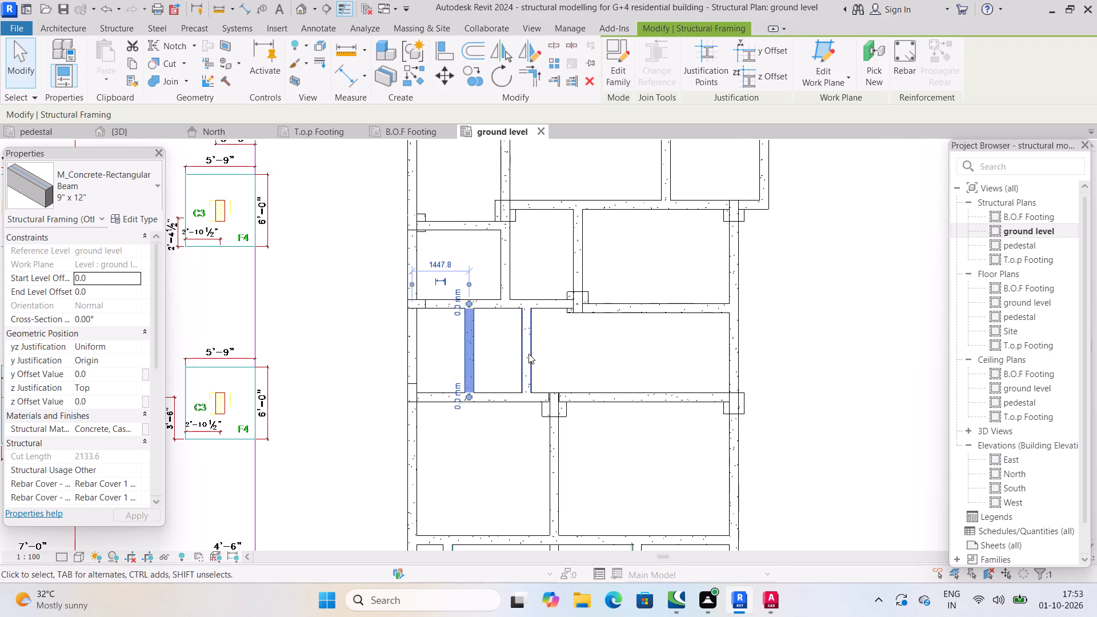
left_click(527, 354)
left_click(467, 400)
scroll(516, 396, "up", 5)
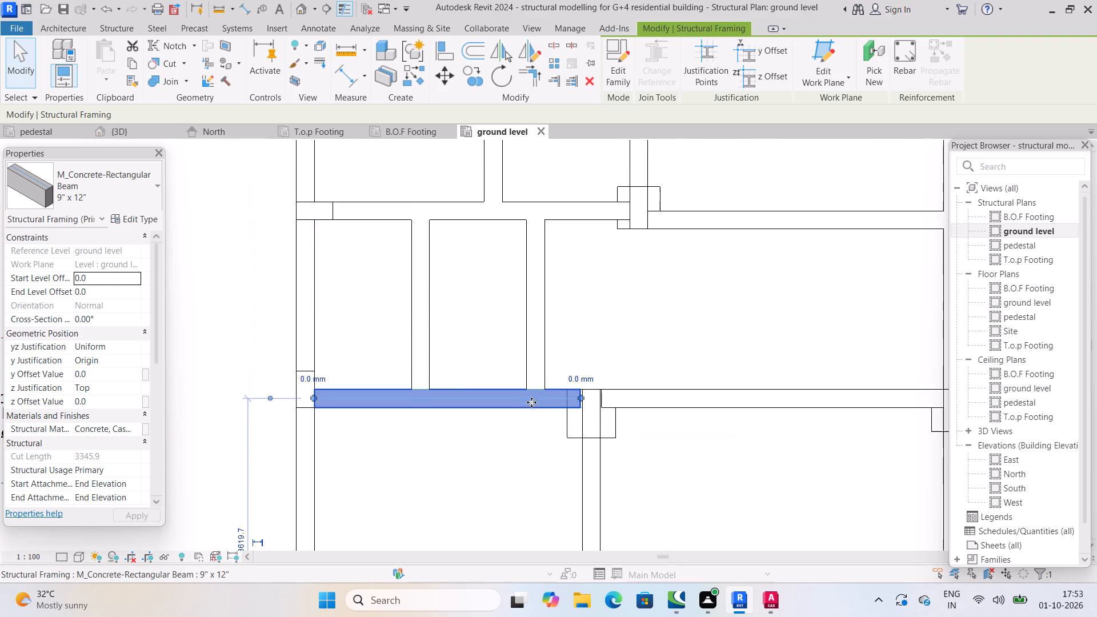
scroll(531, 402, "up", 5)
right_click(602, 394)
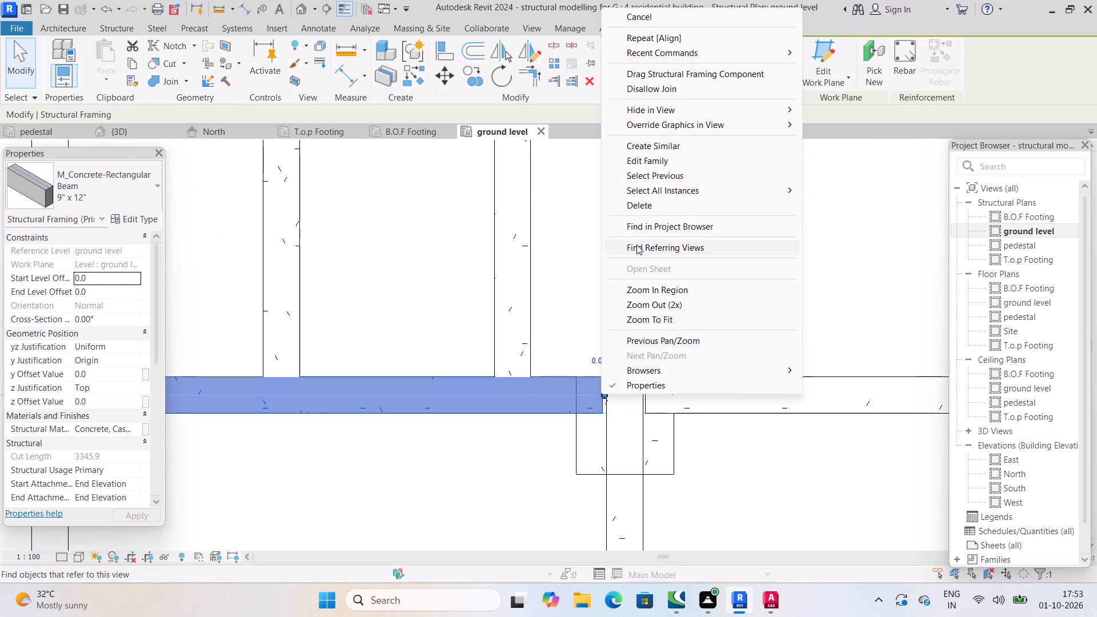
left_click(693, 89)
left_click(592, 247)
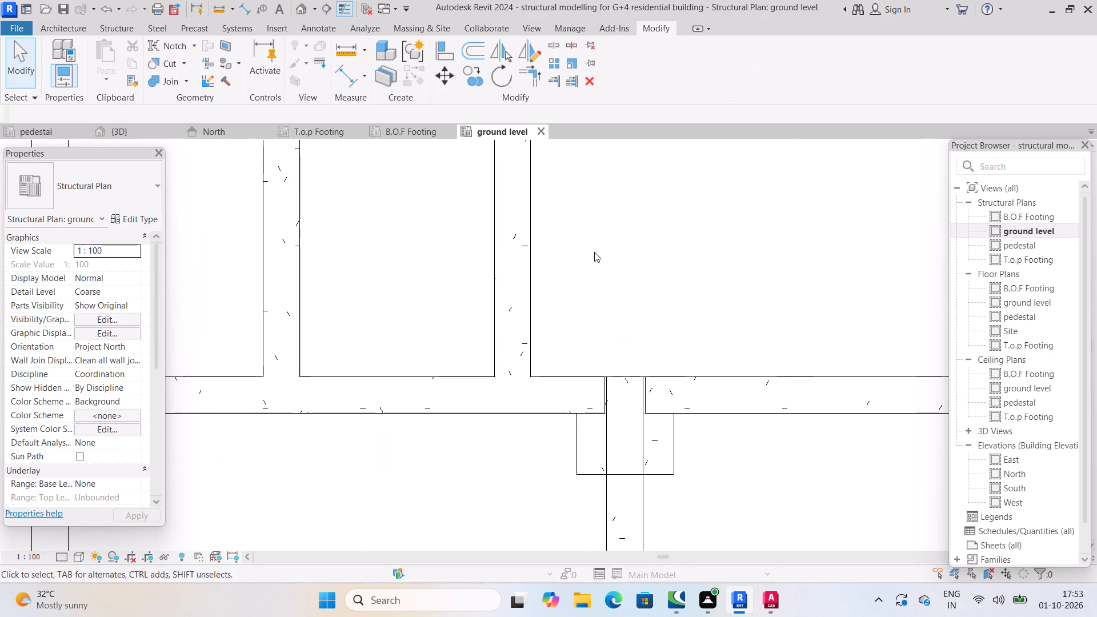
Extend that beam's east end to the west face of the vertical beam at the column.
scroll(602, 404, "up", 2)
left_click(601, 403)
scroll(610, 388, "up", 4)
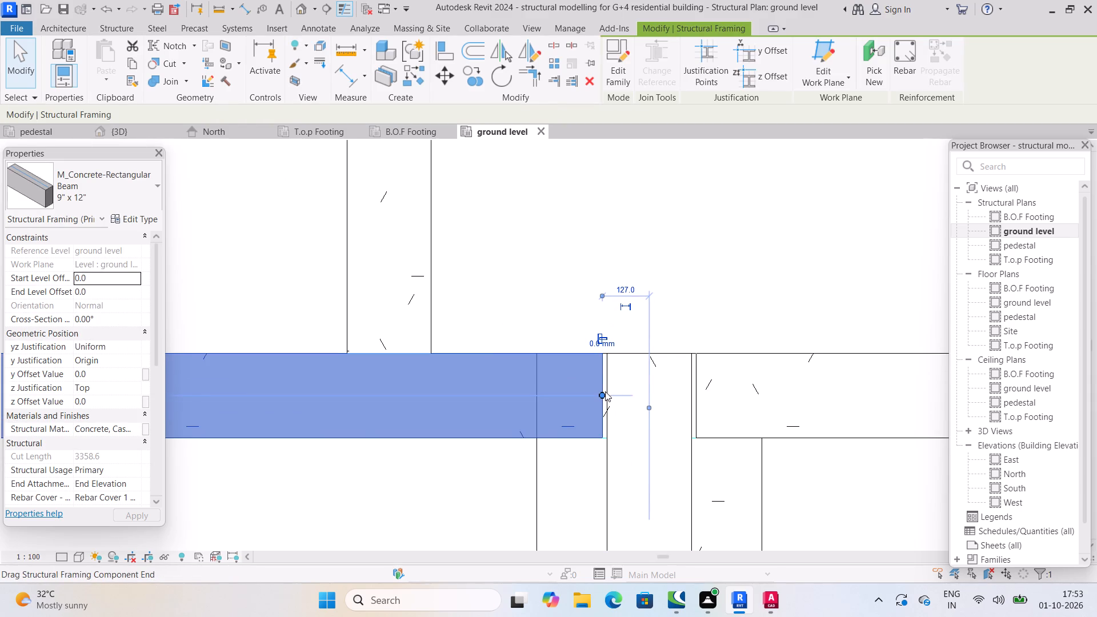
left_click_drag(602, 393, 607, 390)
left_click(607, 390)
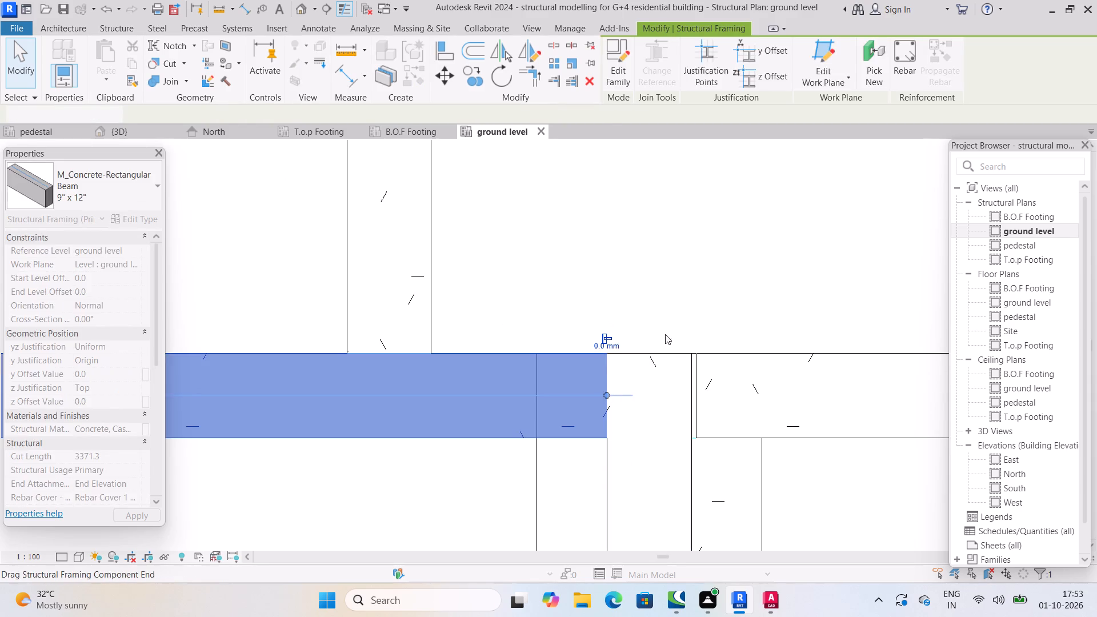
left_click(704, 271)
Disallow the join at the west end of the horizontal beam running east from the column below the short vertical beams.
scroll(690, 288, "down", 5)
left_click(703, 355)
left_click(692, 327)
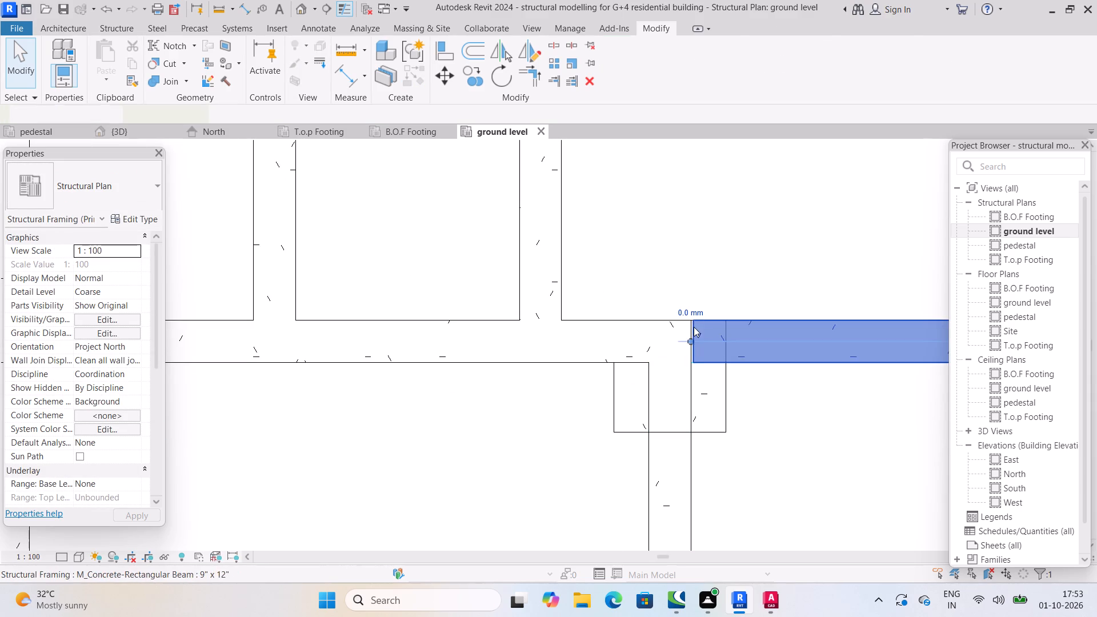
scroll(689, 348, "up", 4)
right_click(692, 336)
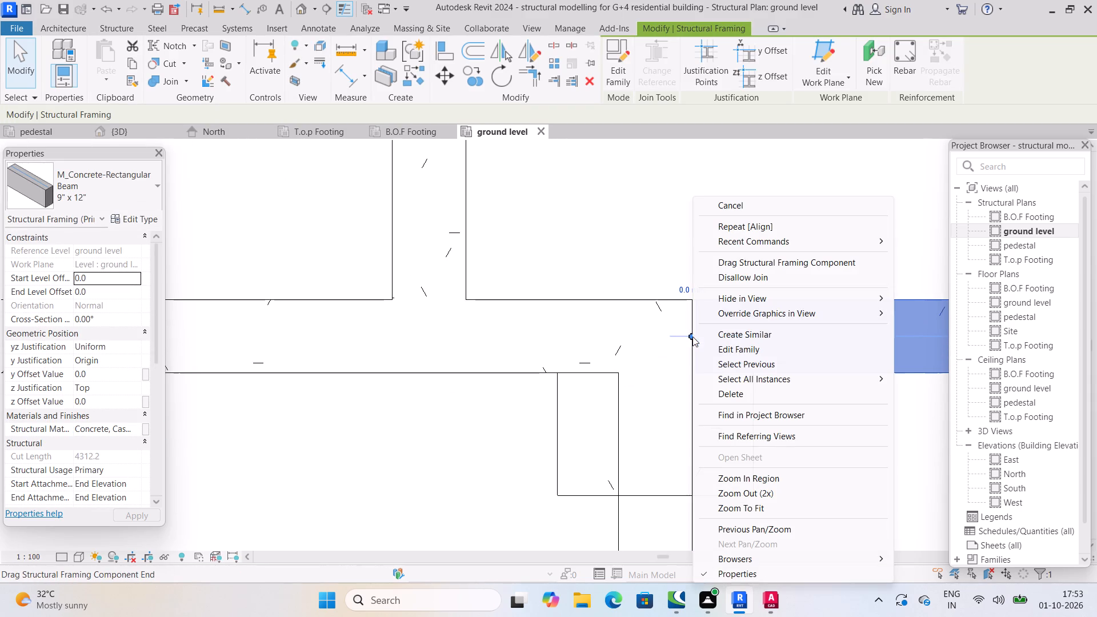
left_click(772, 279)
left_click(741, 239)
Disallow the join at the west end of the next horizontal beam to the south, at the building's west-side column.
scroll(726, 269, "down", 5)
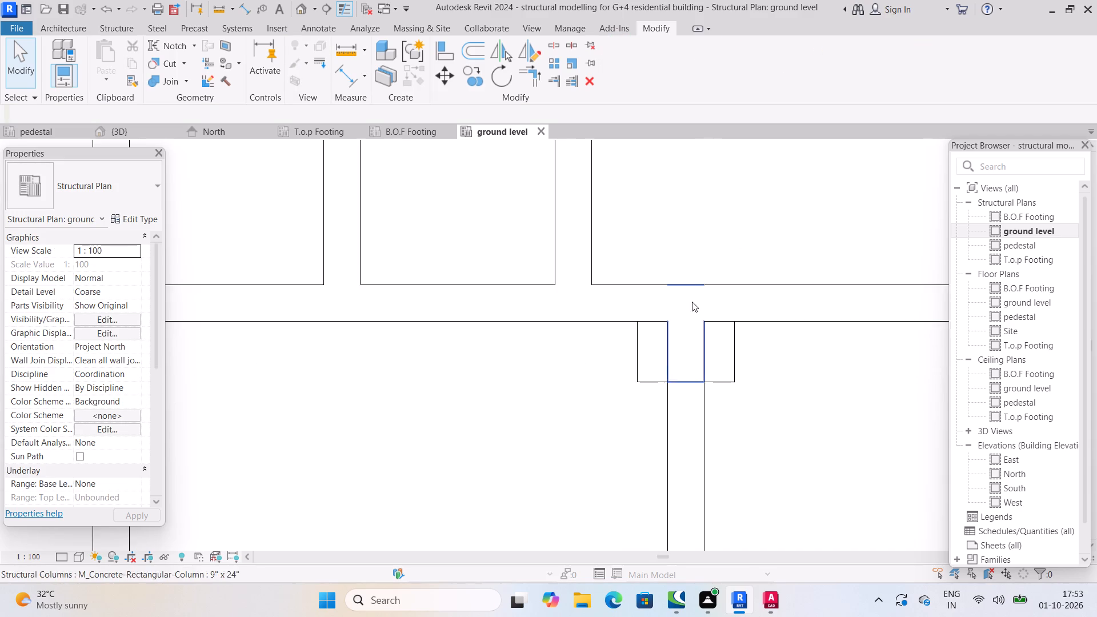
scroll(772, 411, "down", 5)
middle_click_drag(764, 410, 727, 391)
middle_click_drag(761, 484, 689, 352)
scroll(758, 483, "down", 4)
scroll(474, 507, "up", 3)
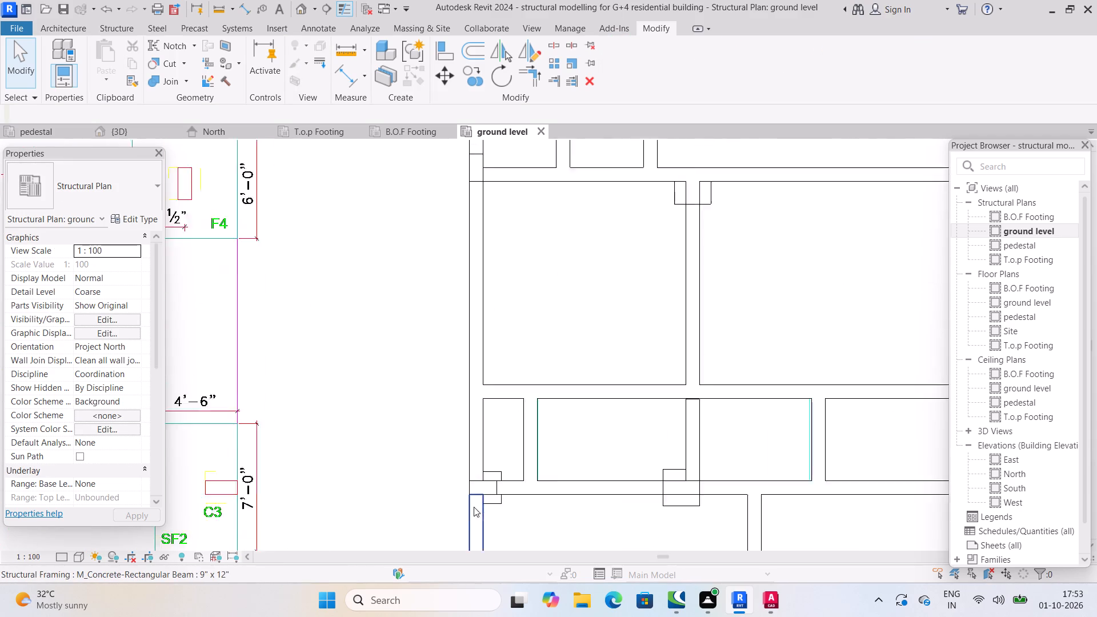
scroll(474, 507, "up", 5)
left_click(531, 461)
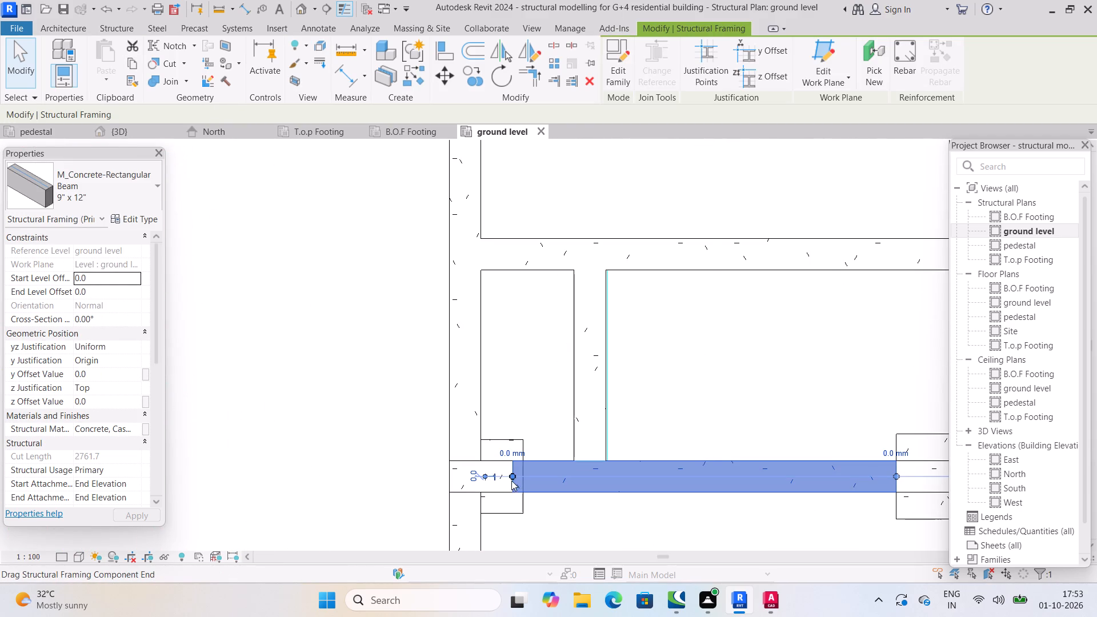
right_click(511, 478)
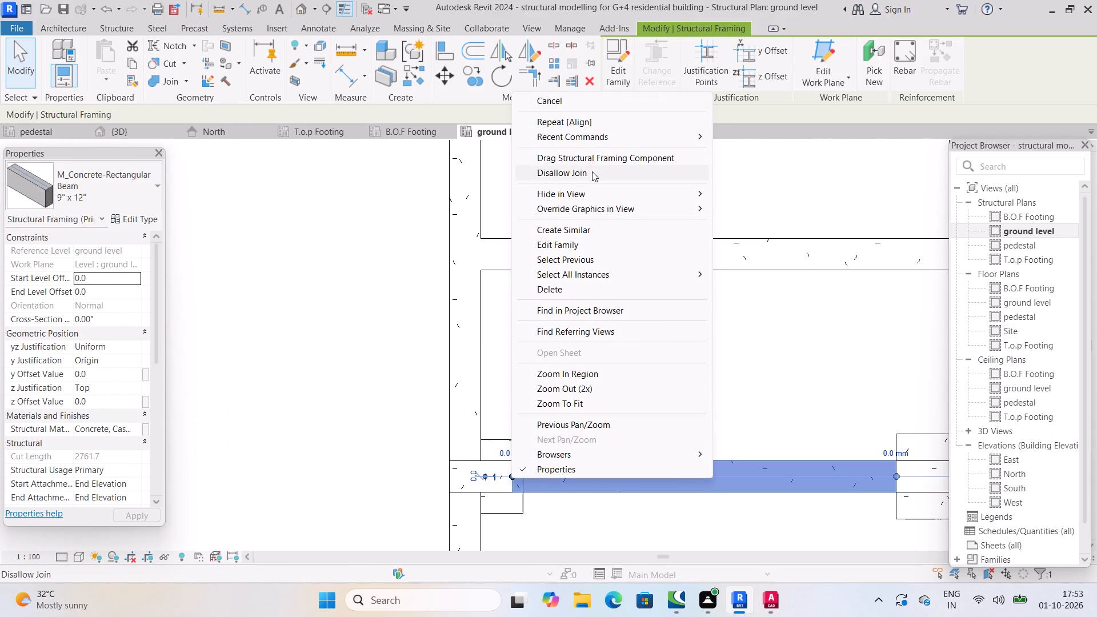
left_click(592, 171)
left_click(730, 363)
Extend the upper end of the short vertical beam at the middle 9" x 24" column towards the horizontal beam above.
middle_click_drag(766, 394, 570, 316)
scroll(744, 387, "down", 4)
scroll(570, 316, "up", 1)
scroll(673, 373, "up", 2)
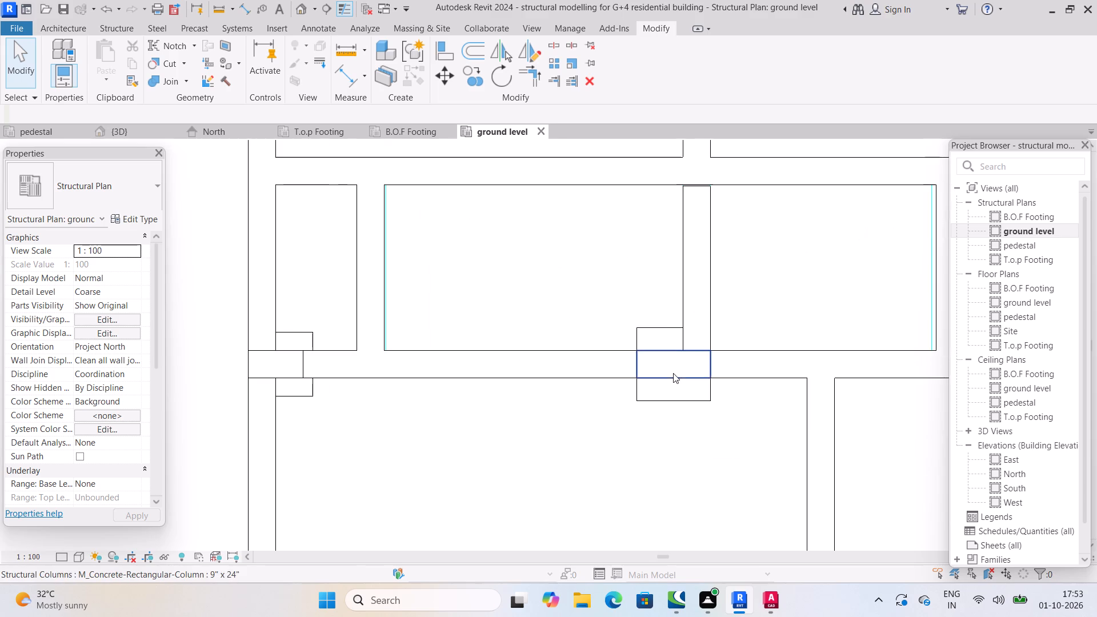
left_click(711, 322)
scroll(680, 137, "up", 3)
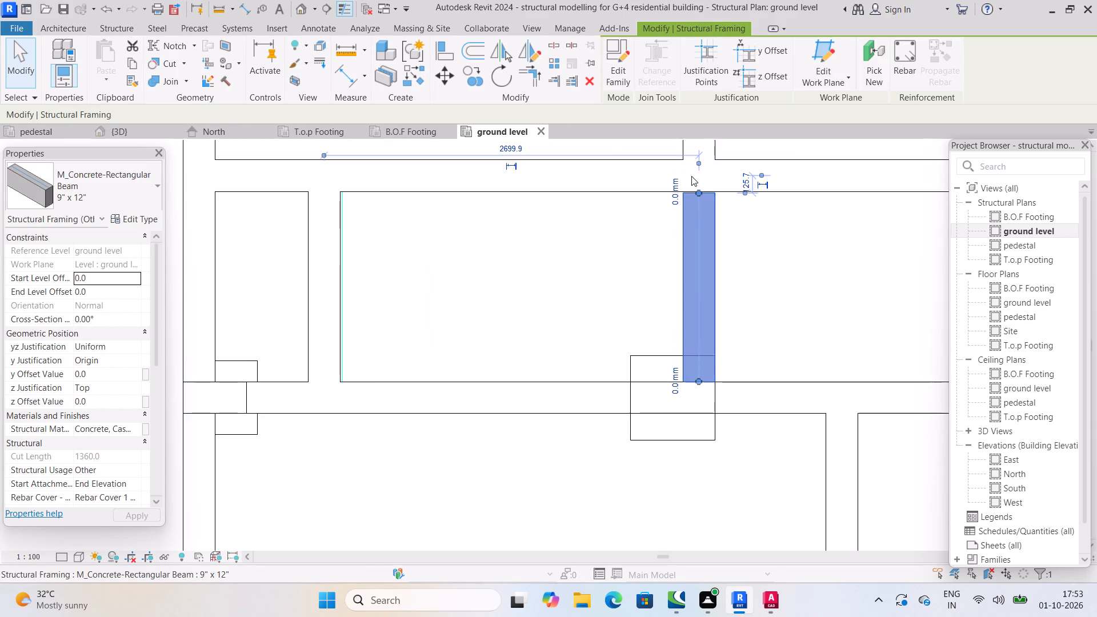
scroll(692, 182, "up", 12)
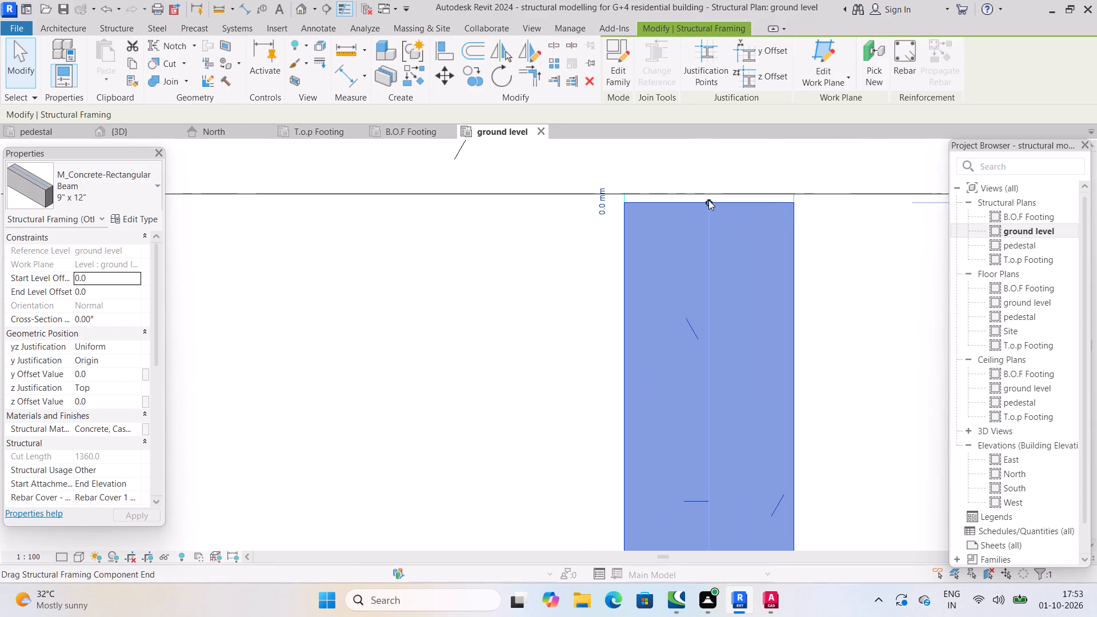
left_click_drag(708, 200, 707, 194)
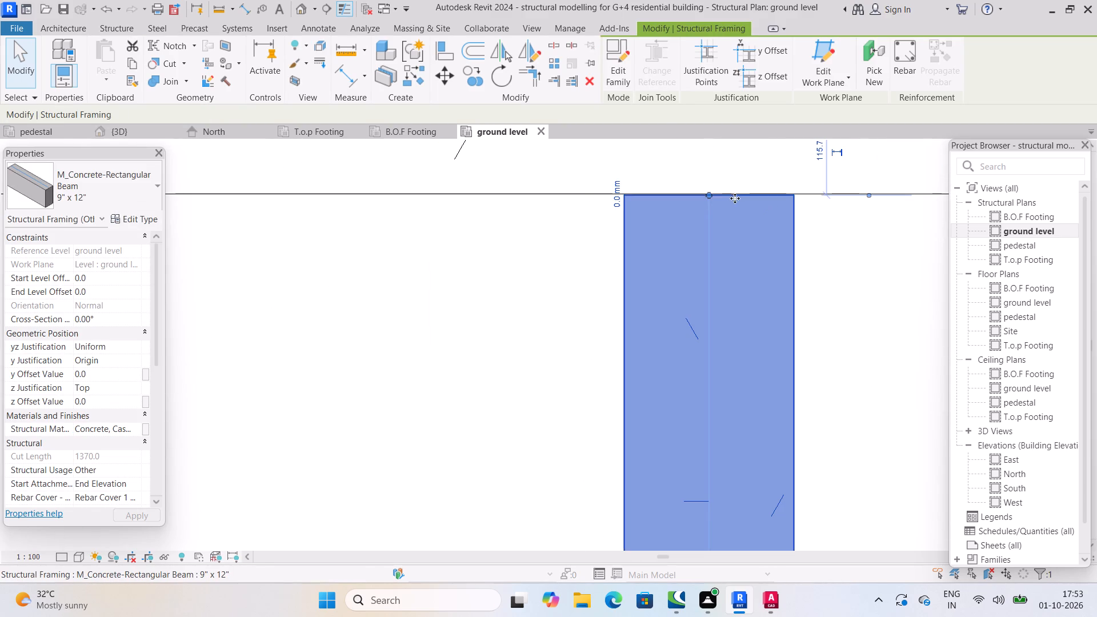
Disallow the join at that short beam's upper end and bring the end to the horizontal beam's lower face.
scroll(727, 194, "up", 13)
right_click(676, 190)
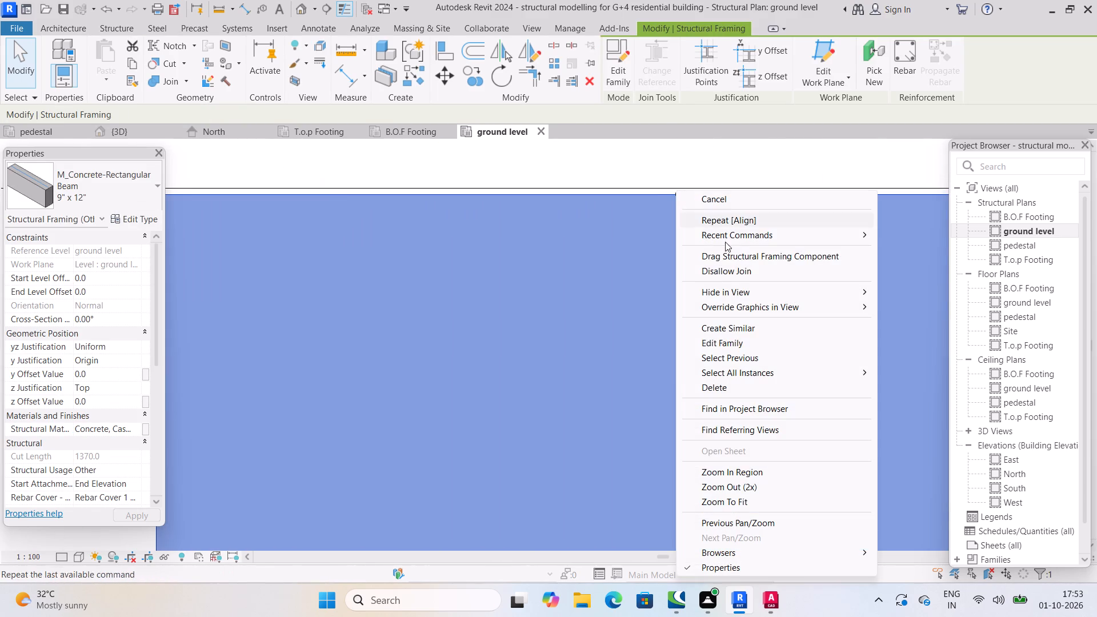
left_click(752, 271)
left_click(677, 194)
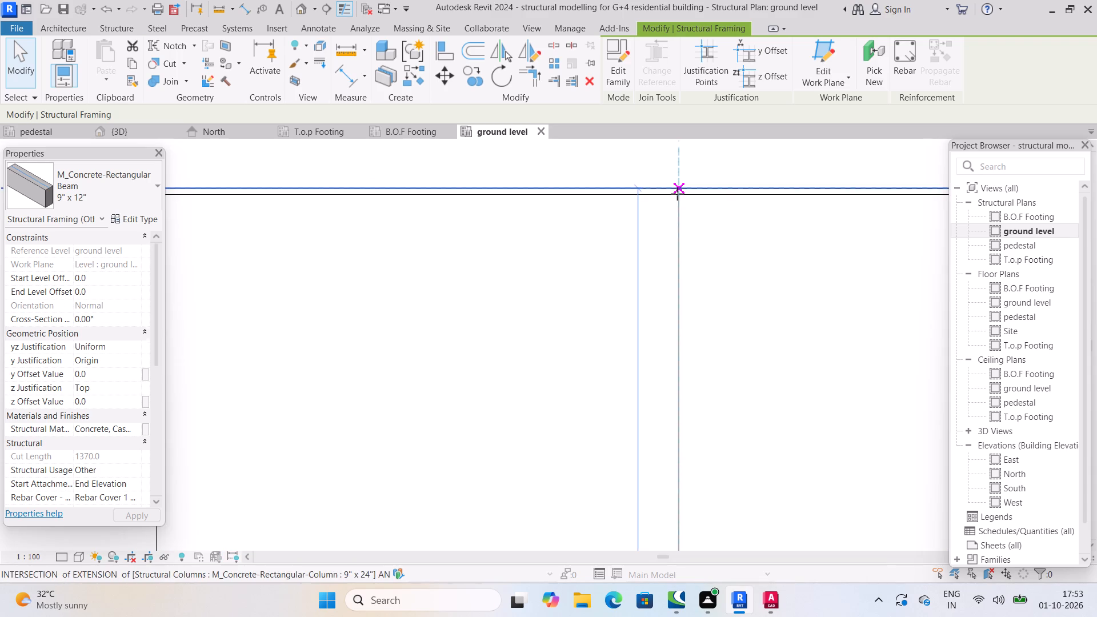
left_click(677, 194)
left_click(710, 169)
Align the west edge of the short vertical beam east of the middle column with the imported plan line.
scroll(730, 210, "down", 8)
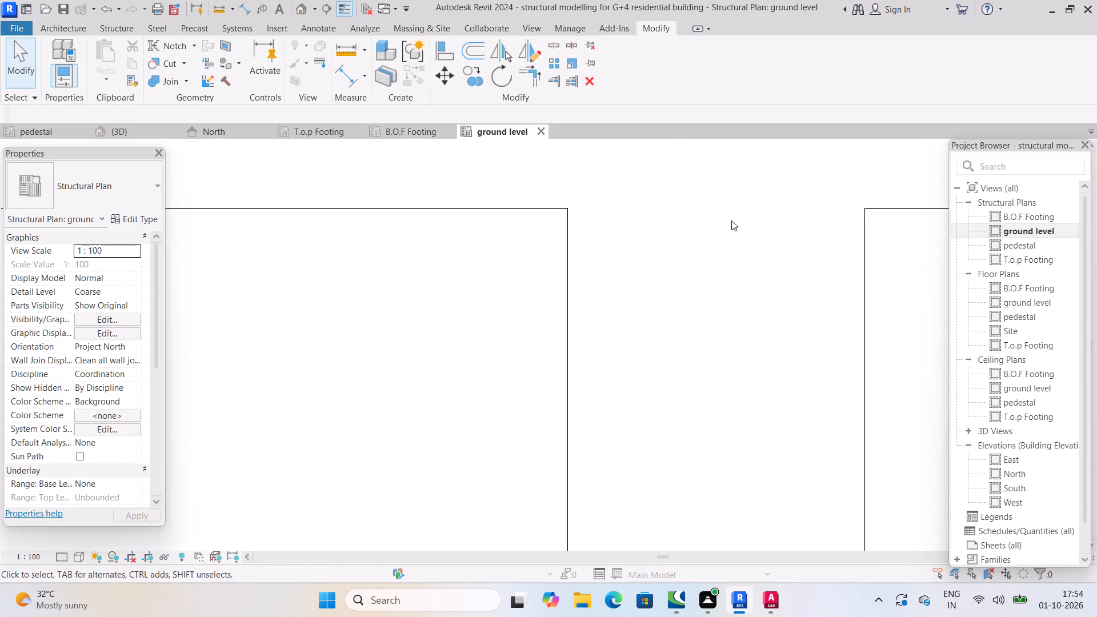
scroll(731, 221, "down", 12)
scroll(731, 229, "down", 11)
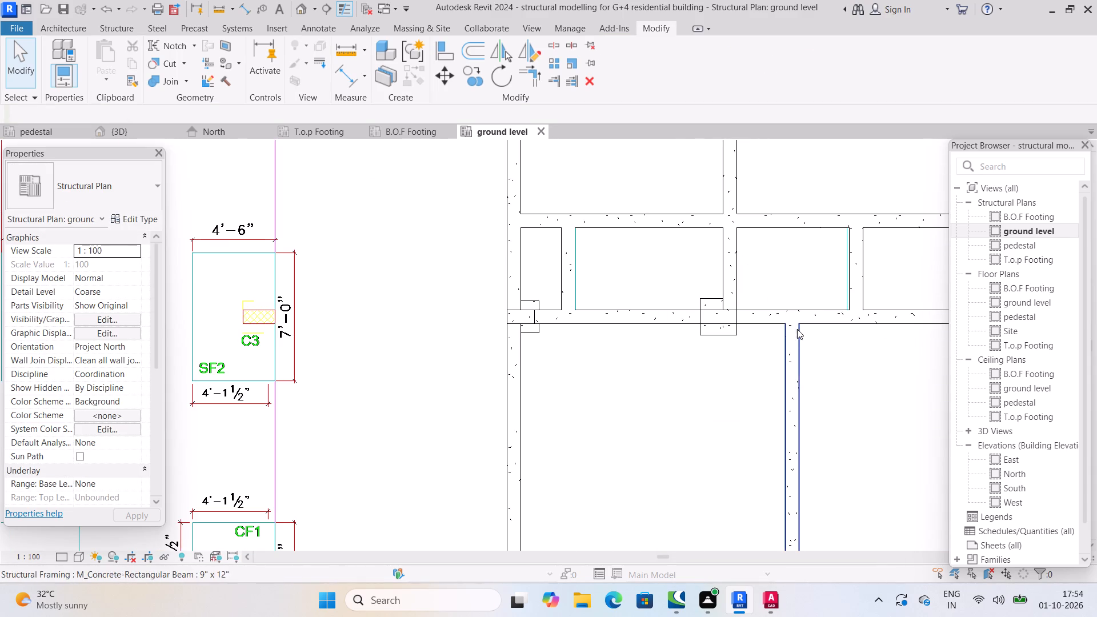
scroll(850, 267, "up", 4)
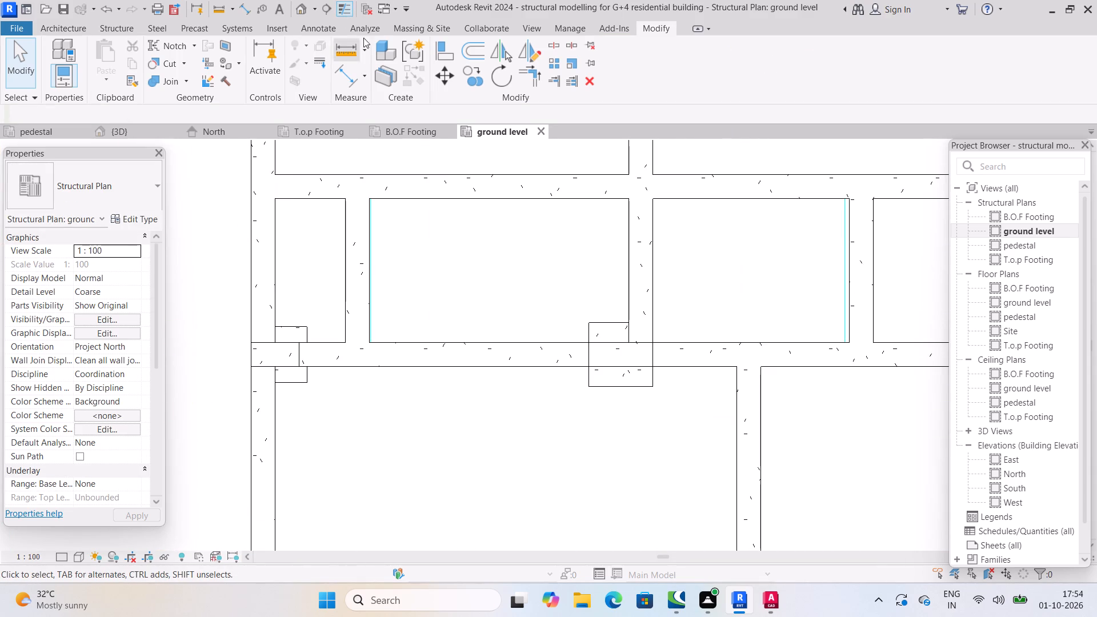
left_click(439, 48)
scroll(890, 274, "up", 7)
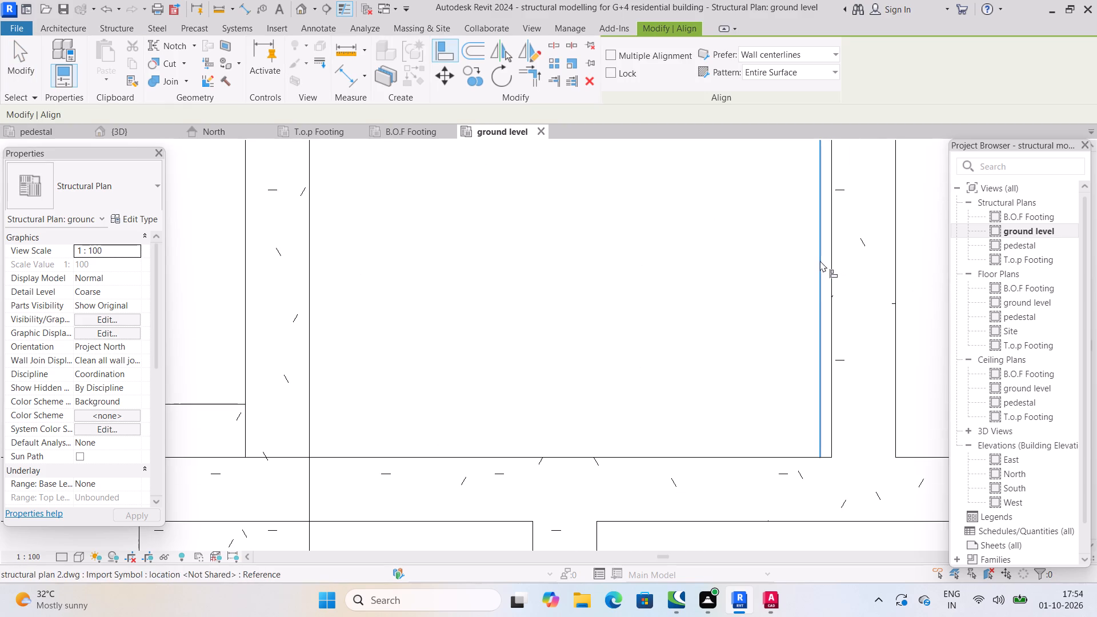
left_click(820, 261)
left_click(831, 268)
Examine the beam junction and edges around the column at the east end of the horizontal beam.
scroll(832, 270, "down", 14)
middle_click_drag(872, 285, 692, 236)
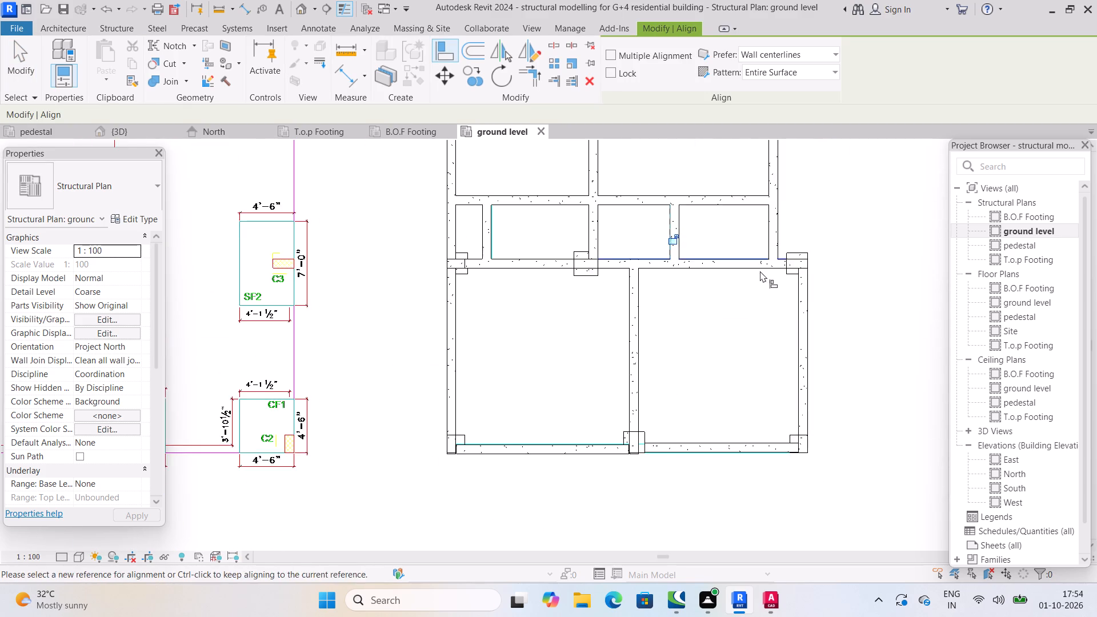
scroll(770, 255, "up", 7)
scroll(775, 221, "down", 5)
scroll(805, 266, "up", 8)
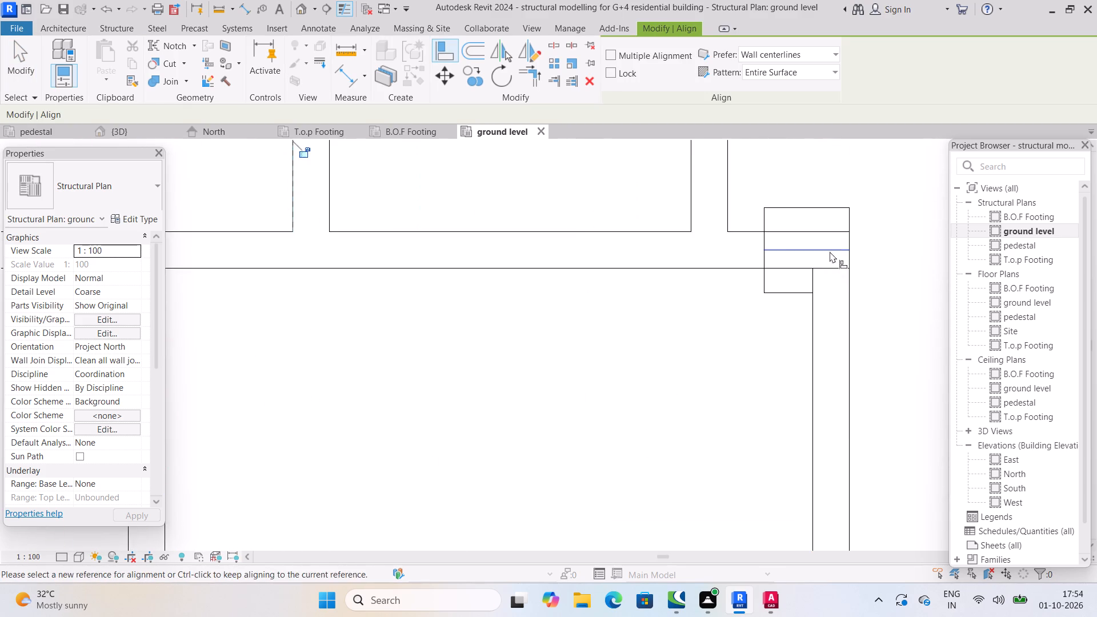
scroll(834, 244, "down", 5)
scroll(832, 271, "up", 8)
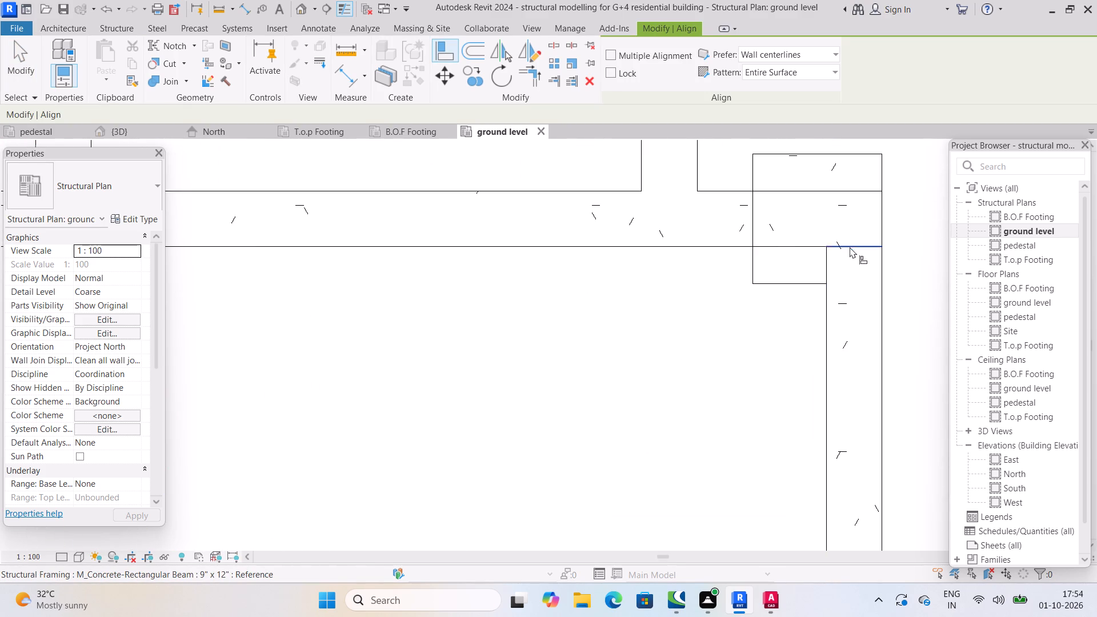
scroll(856, 241, "down", 8)
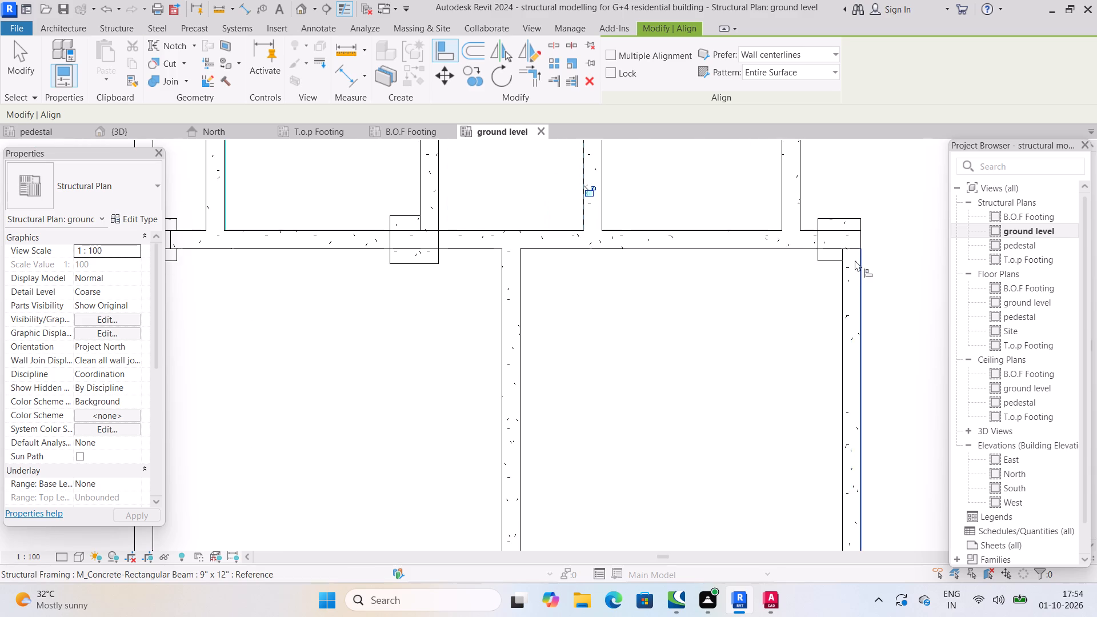
scroll(846, 267, "down", 6)
scroll(858, 265, "up", 7)
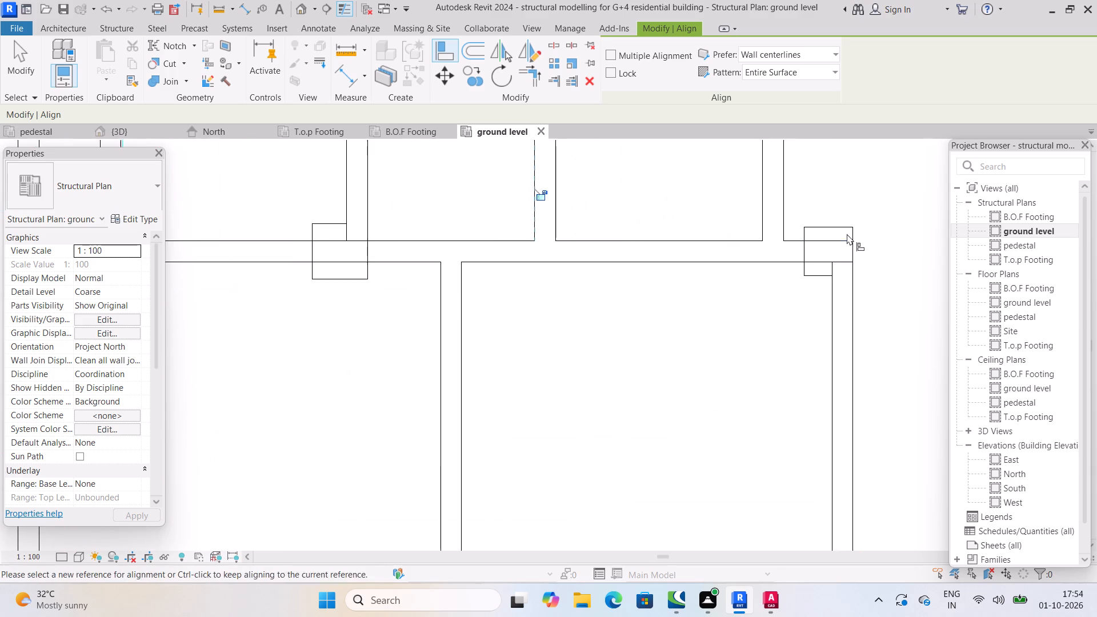
scroll(846, 245, "up", 4)
scroll(844, 301, "down", 9)
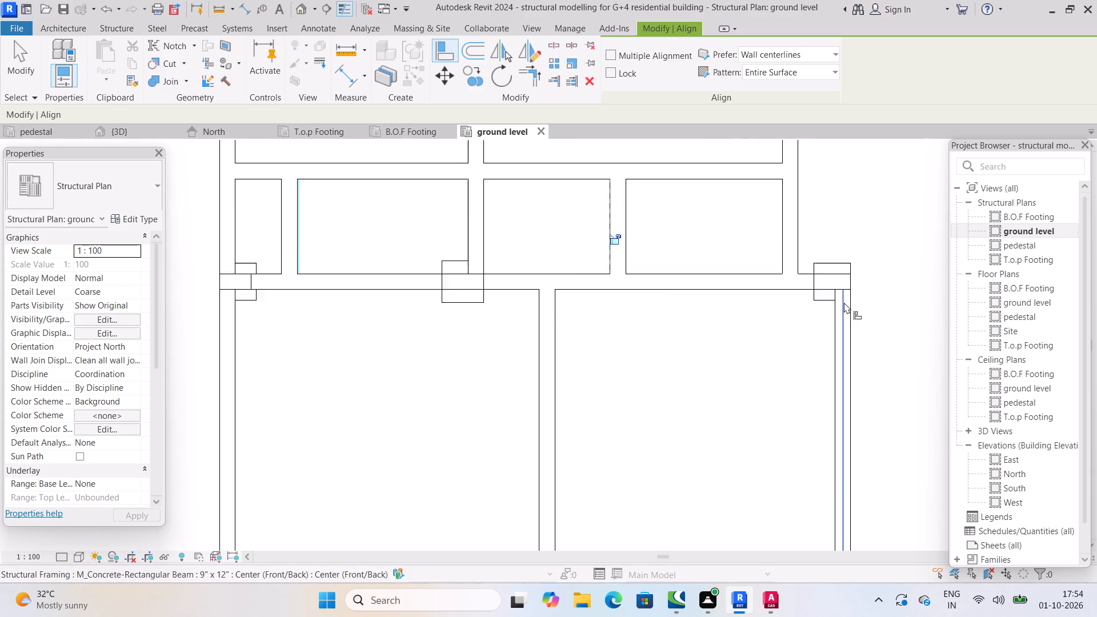
Align the lower edge of the southernmost horizontal beam east of the middle column with the imported plan line.
scroll(822, 519, "up", 15)
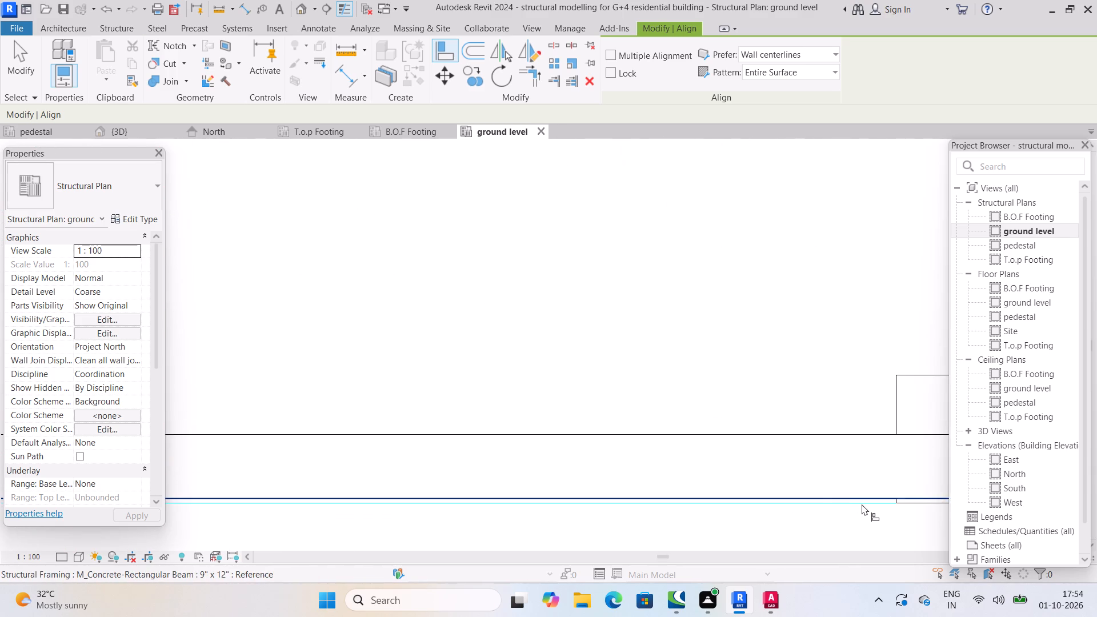
scroll(862, 504, "up", 2)
left_click(863, 503)
left_click(866, 495)
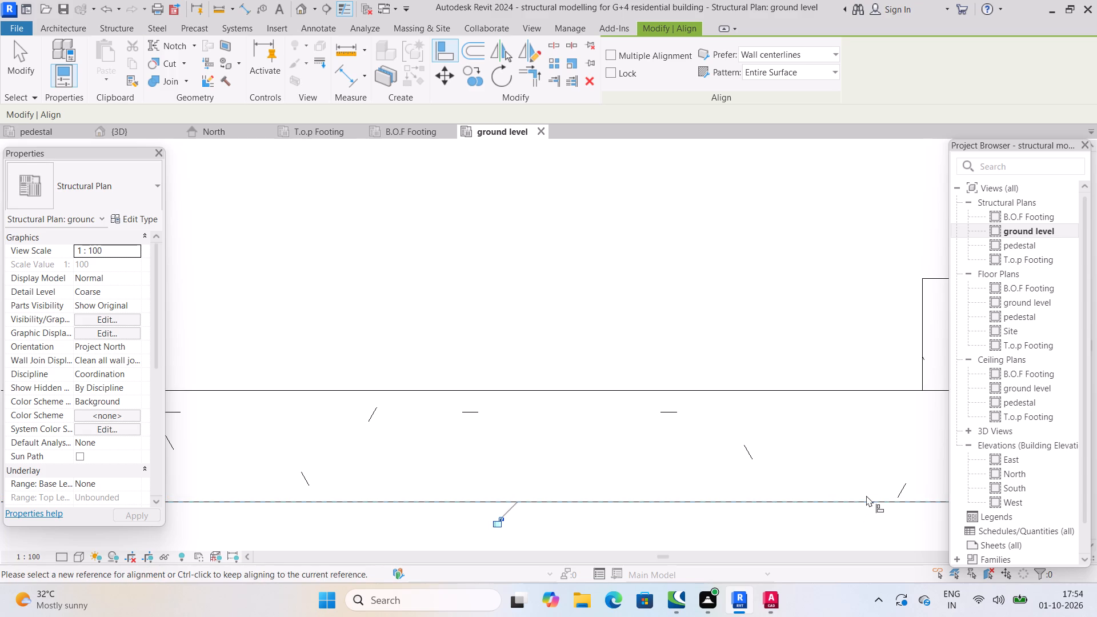
Align the upper edge of the southernmost horizontal beam west of the middle column with the imported plan line.
scroll(866, 494, "down", 7)
middle_click_drag(836, 499, 730, 460)
scroll(730, 460, "down", 6)
middle_click_drag(606, 458, 859, 442)
scroll(687, 423, "up", 17)
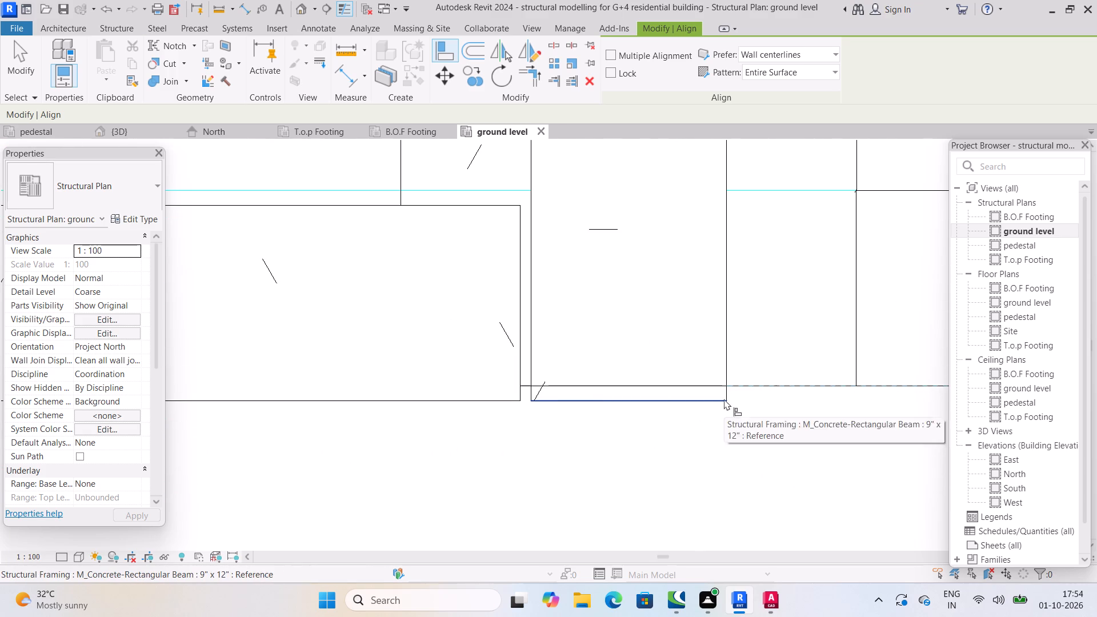
scroll(782, 376, "down", 6)
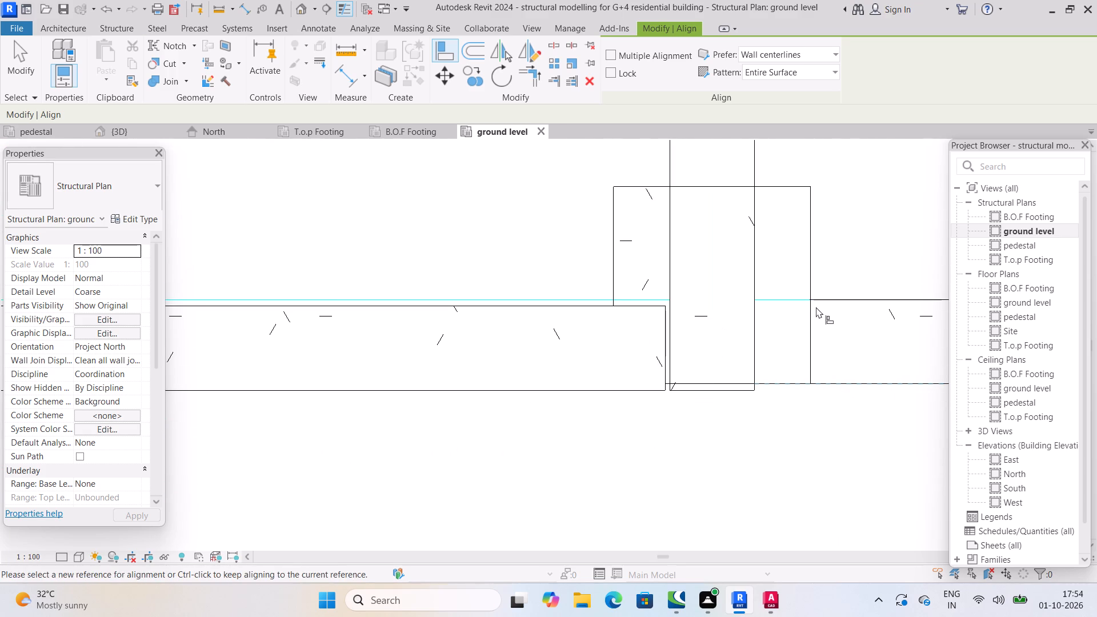
scroll(798, 302, "up", 3)
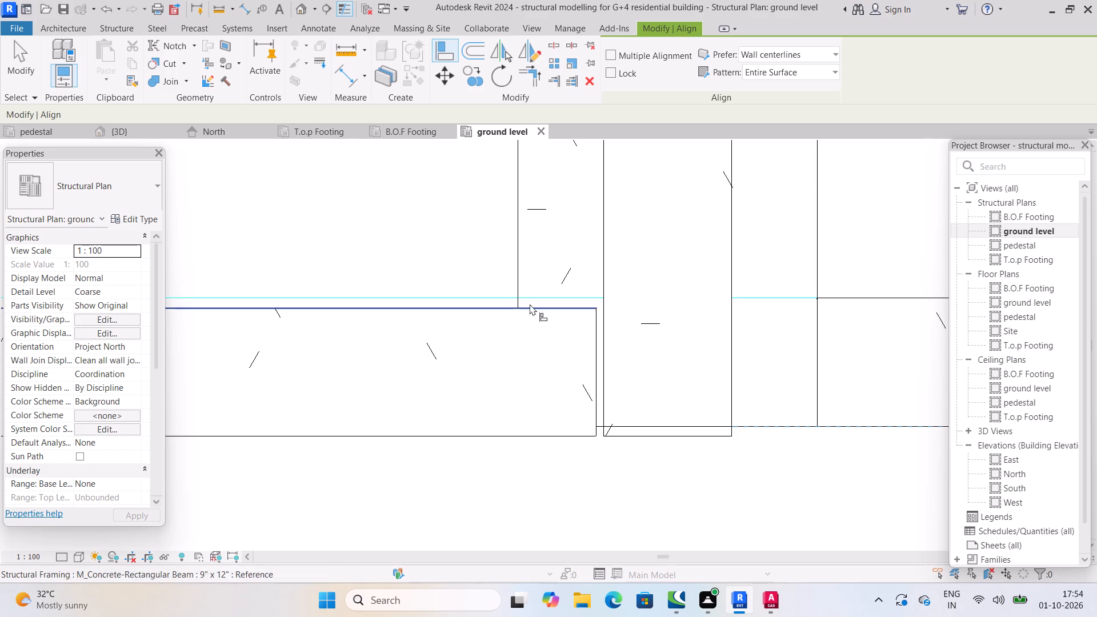
left_click(485, 294)
left_click(506, 314)
scroll(529, 316, "down", 4)
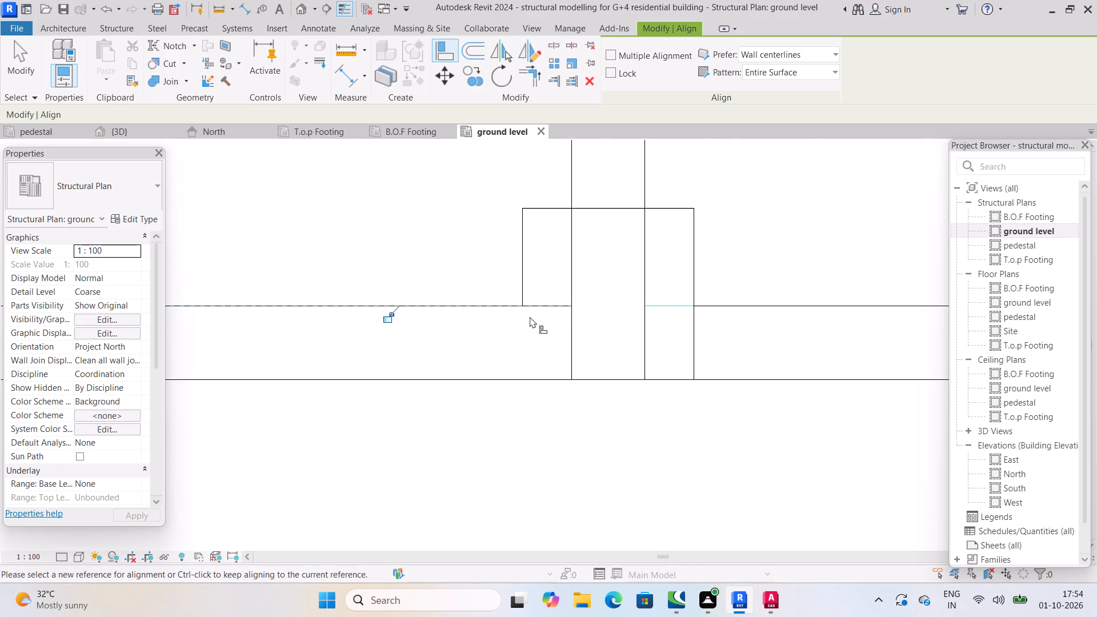
key("Escape")
Disallow the join at the west end of the southernmost east beam and extend that end to the vertical beam's east face.
left_click(708, 310)
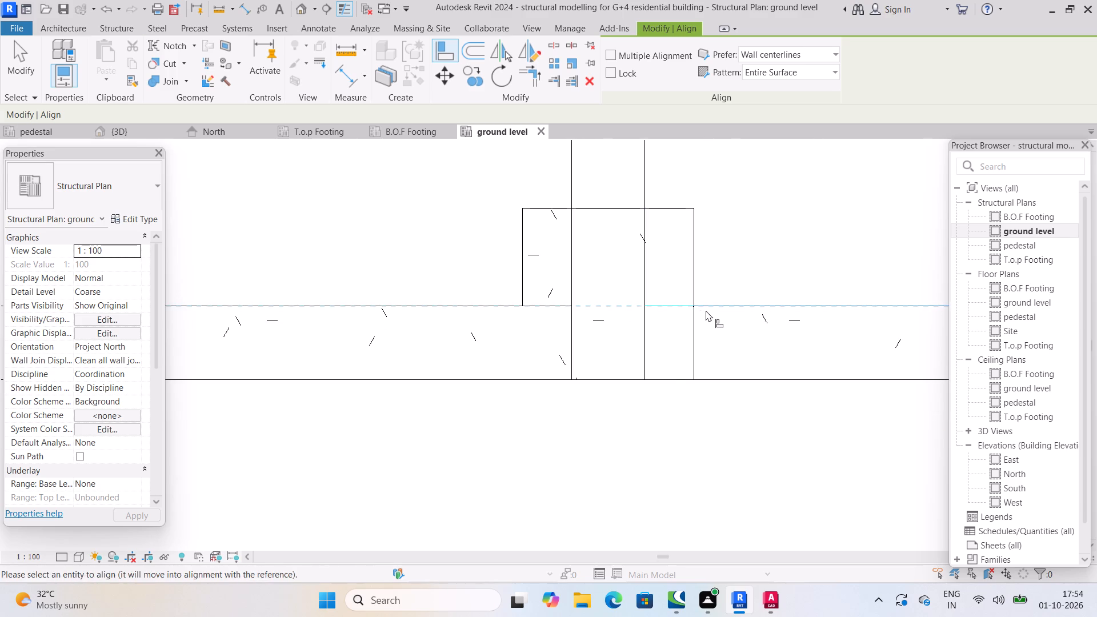
key("Escape")
left_click(707, 310)
right_click(692, 340)
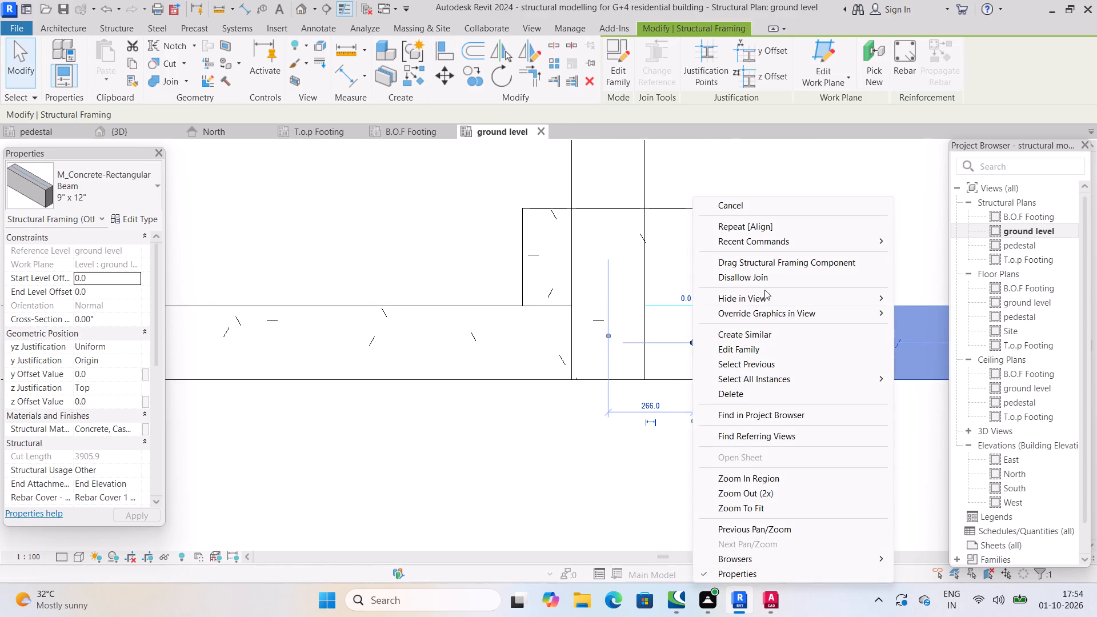
left_click(761, 278)
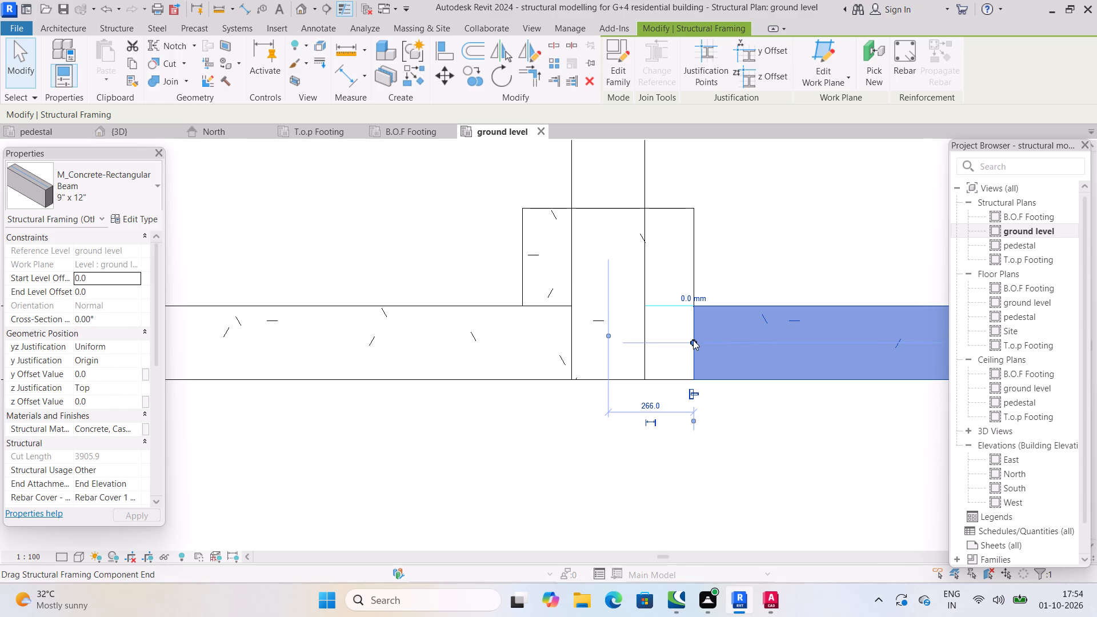
left_click_drag(693, 340, 647, 340)
left_click(748, 254)
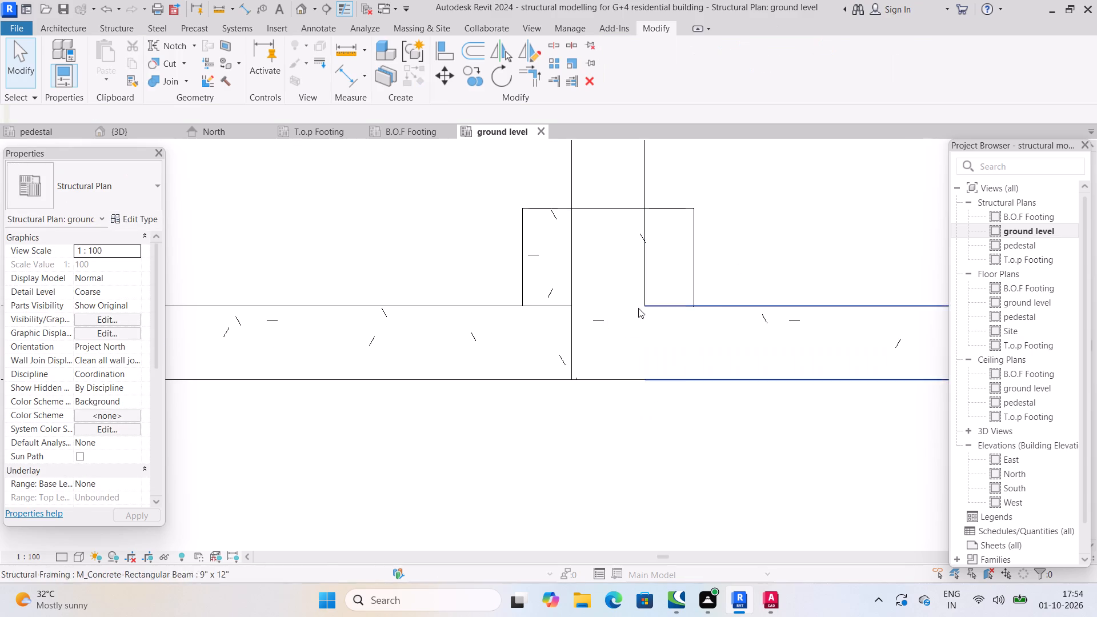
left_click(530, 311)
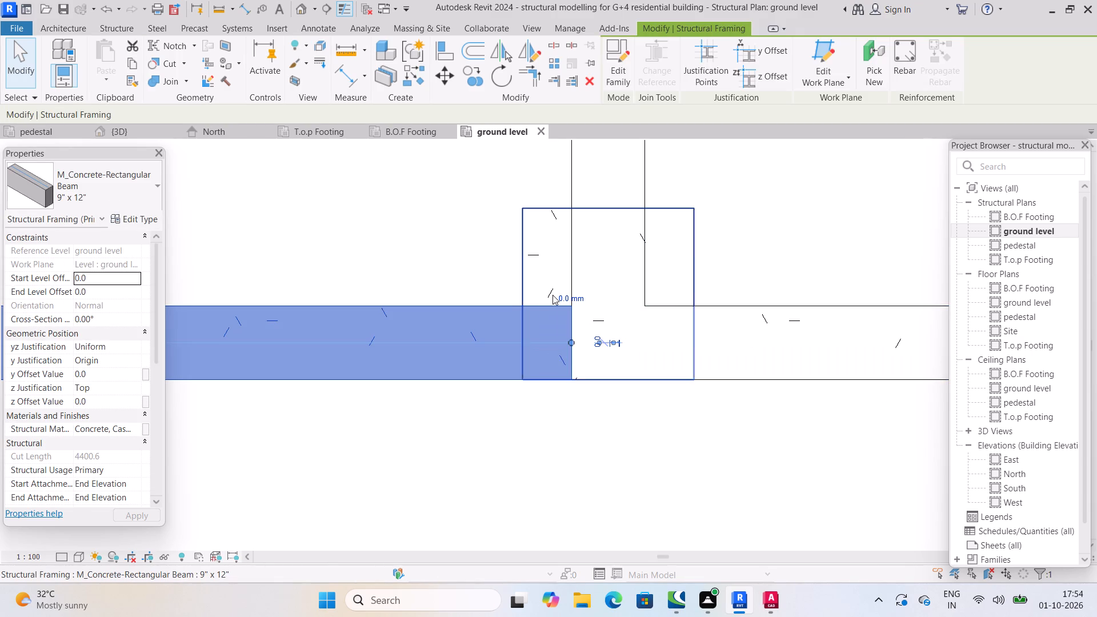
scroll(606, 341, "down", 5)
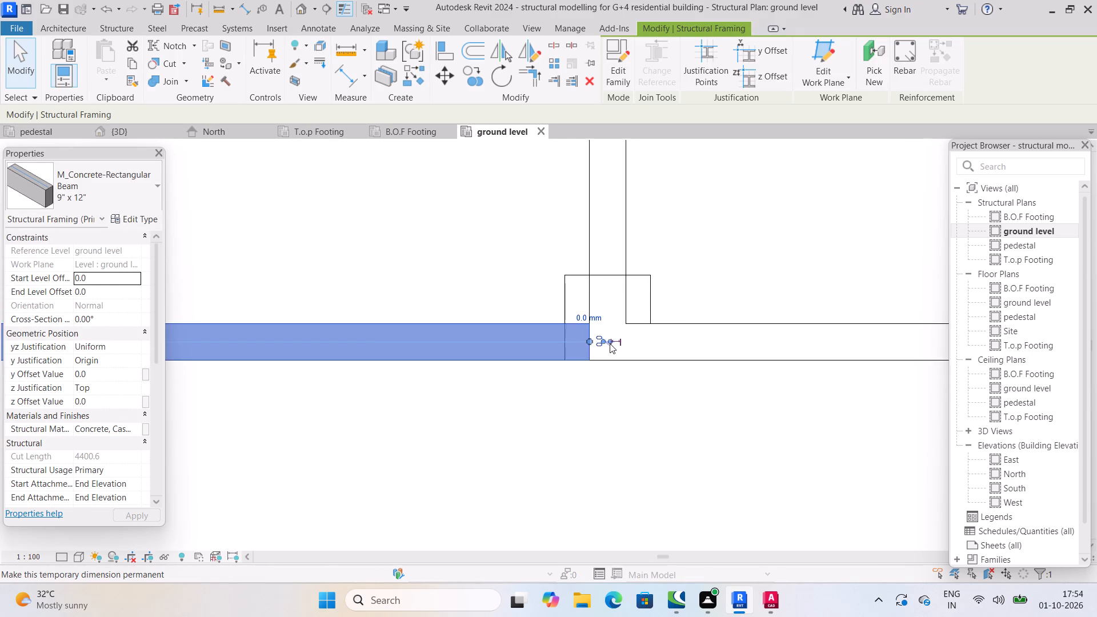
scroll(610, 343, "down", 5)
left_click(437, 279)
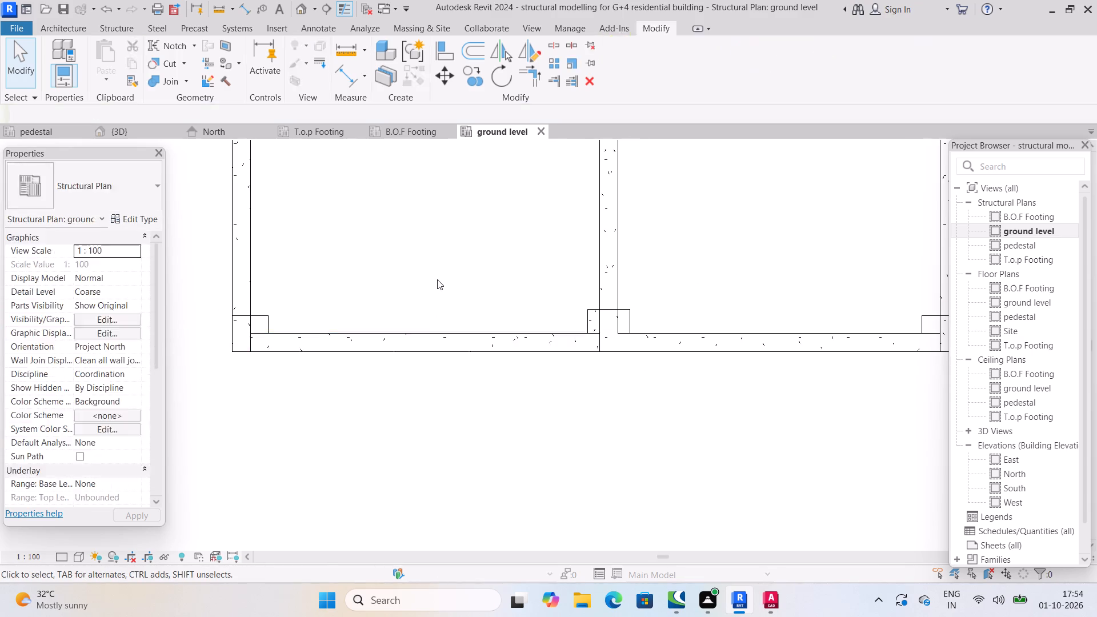
Align the east edge of the westernmost short vertical beam, just north of the large southern bays, with the imported plan line.
middle_click_drag(512, 250, 530, 328)
scroll(512, 250, "down", 4)
left_click(382, 207)
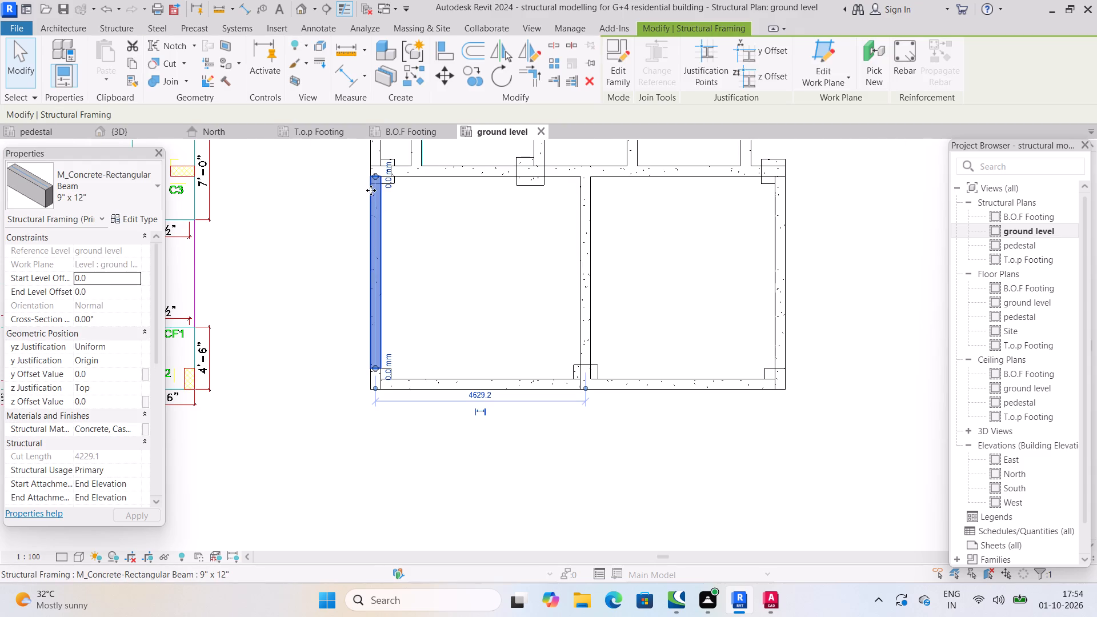
scroll(370, 188, "up", 3)
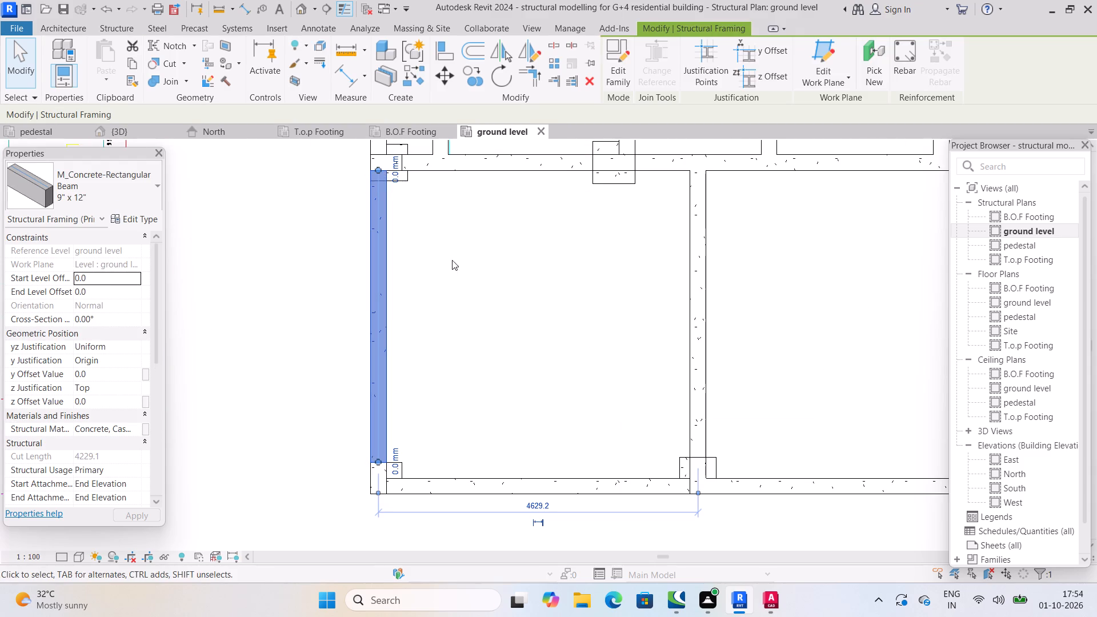
middle_click_drag(479, 290, 491, 407)
scroll(615, 307, "down", 2)
middle_click_drag(615, 316, 599, 376)
scroll(498, 306, "up", 8)
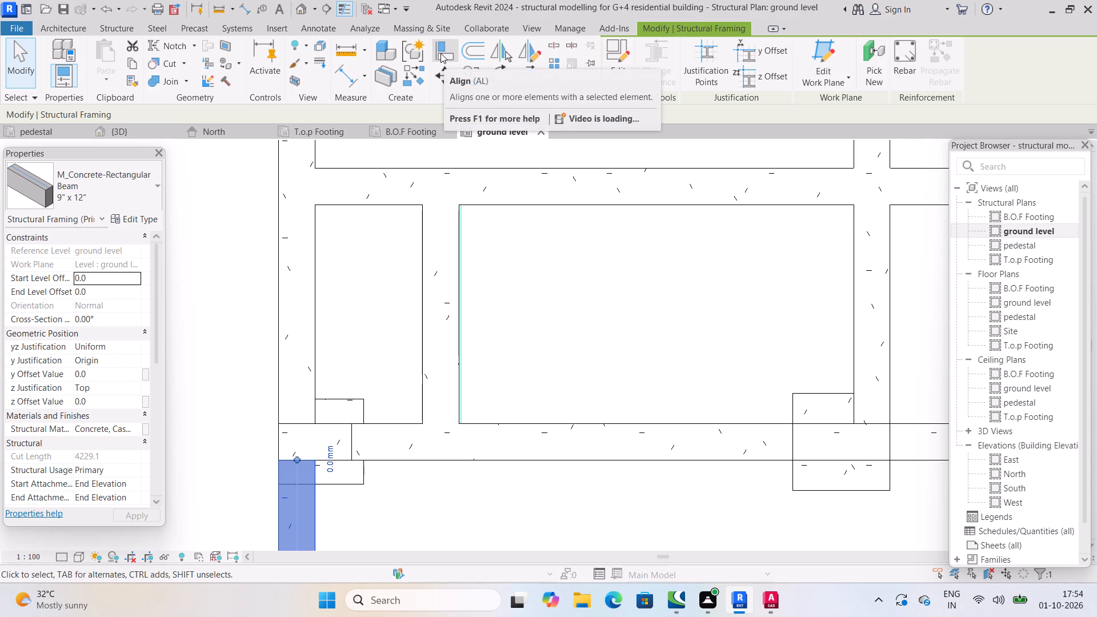
left_click(441, 53)
scroll(440, 345, "up", 8)
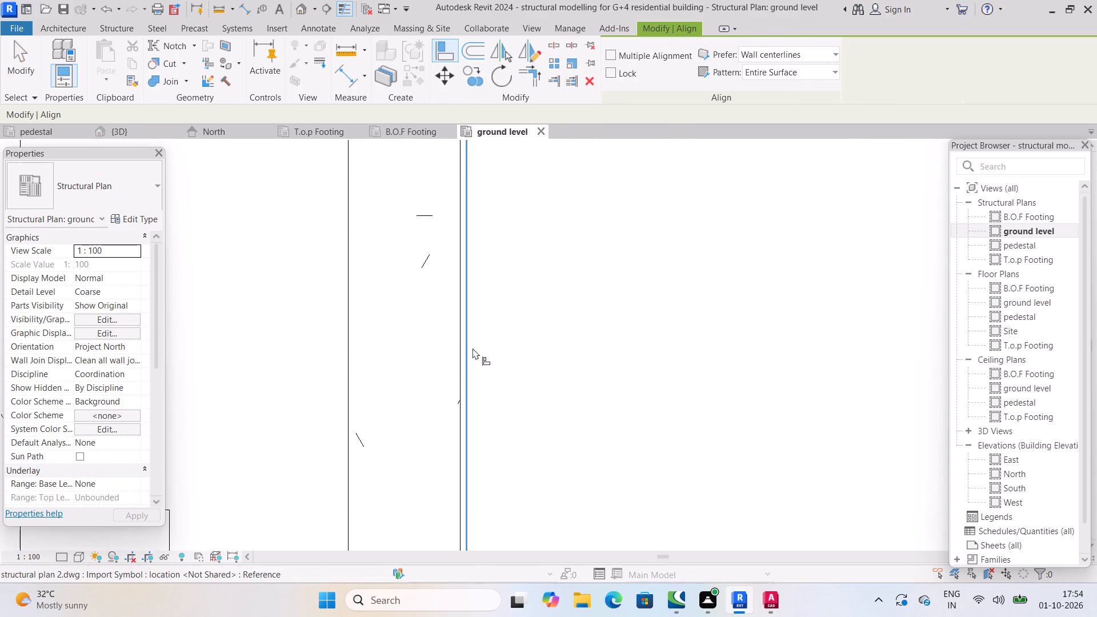
left_click(473, 348)
left_click(458, 347)
Examine the ground-level beam layout and its column junctions across the whole plan for remaining misalignments.
scroll(459, 347, "down", 14)
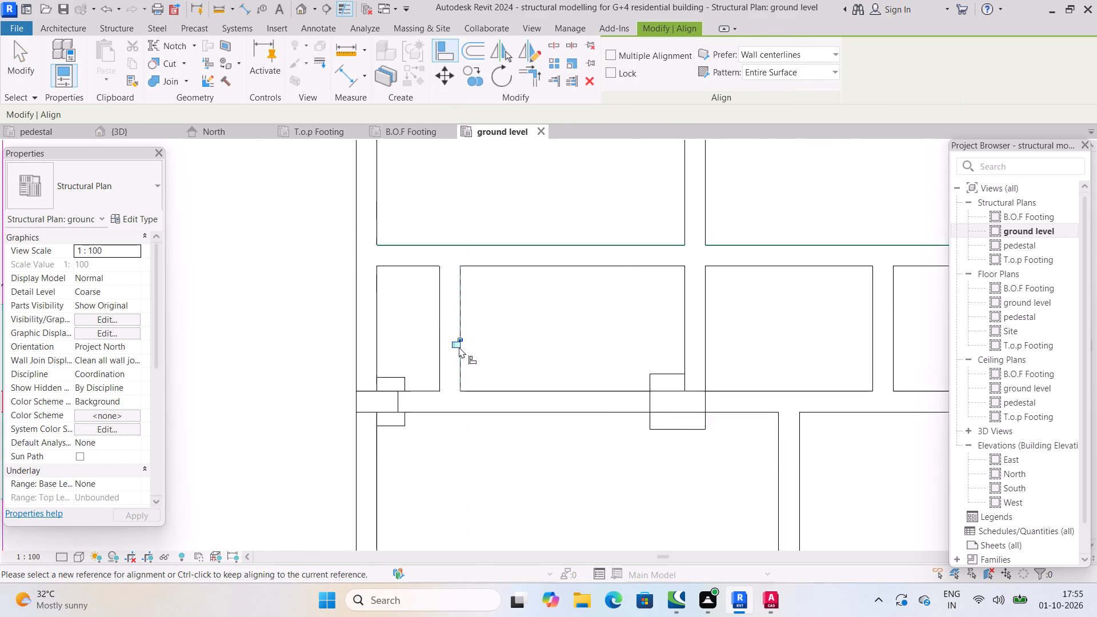
scroll(509, 271, "up", 3)
scroll(509, 271, "down", 8)
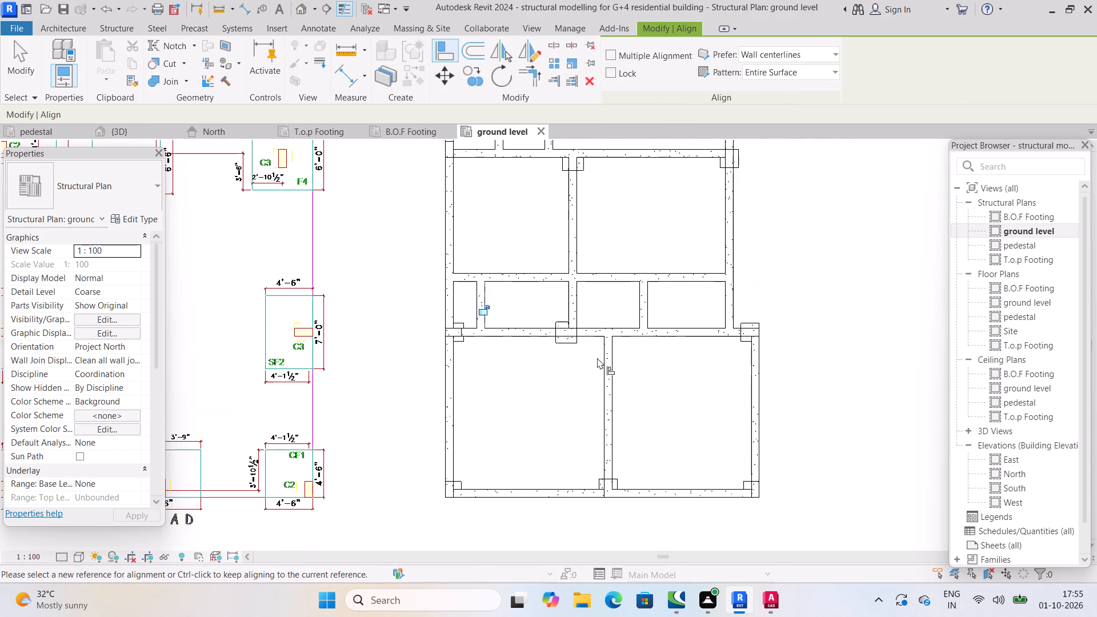
scroll(597, 358, "down", 5)
scroll(522, 229, "up", 3)
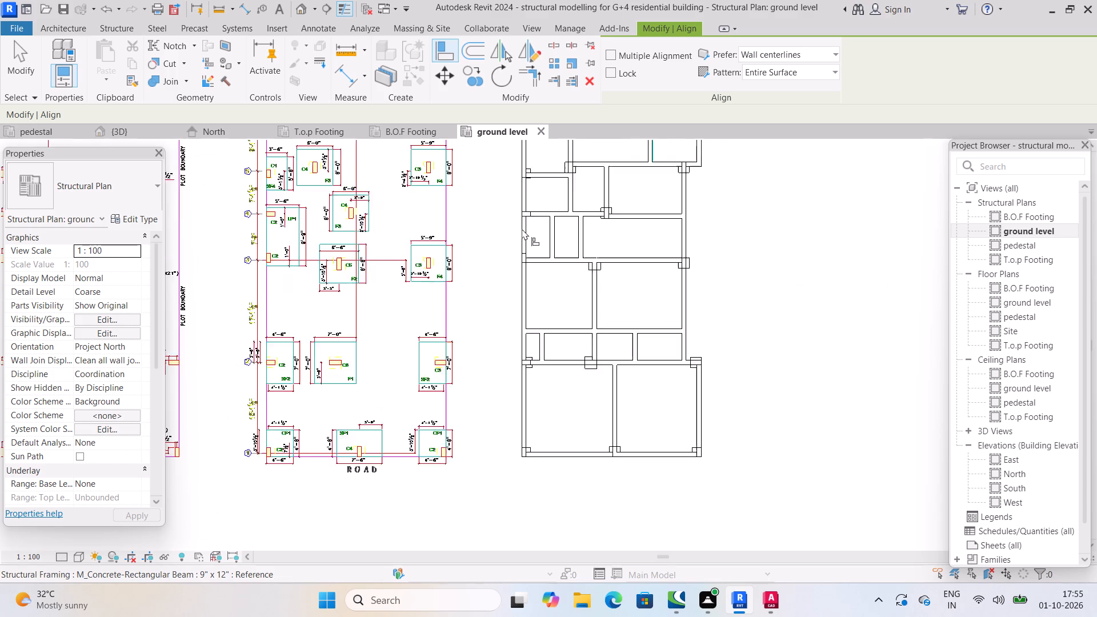
scroll(522, 229, "up", 3)
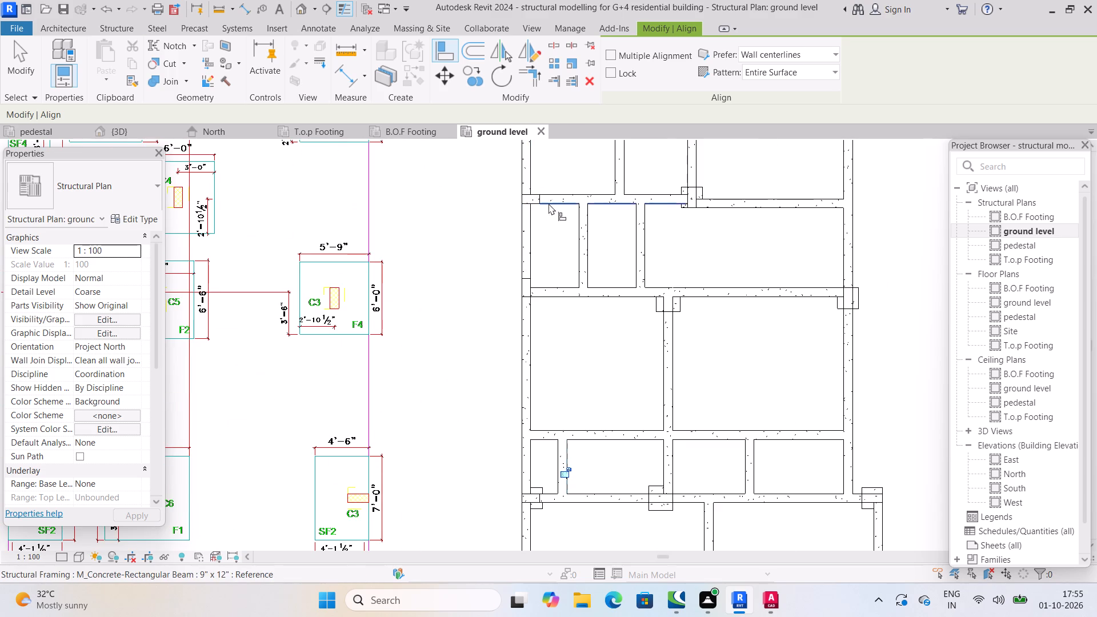
middle_click_drag(550, 207, 559, 263)
scroll(554, 218, "down", 3)
scroll(552, 199, "up", 9)
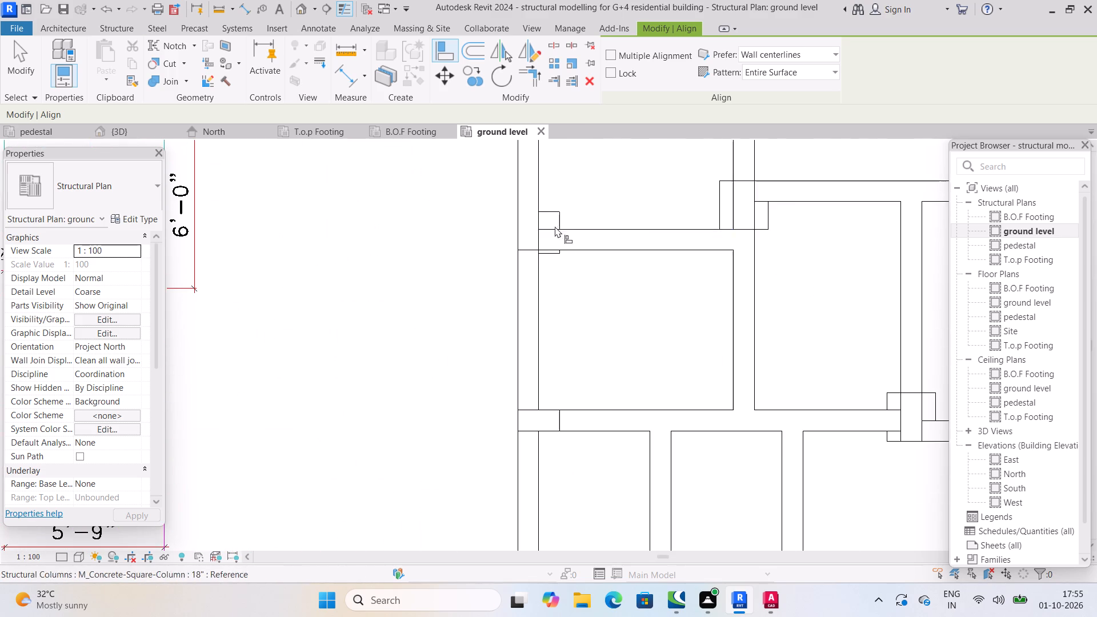
scroll(554, 249, "up", 4)
scroll(556, 271, "down", 10)
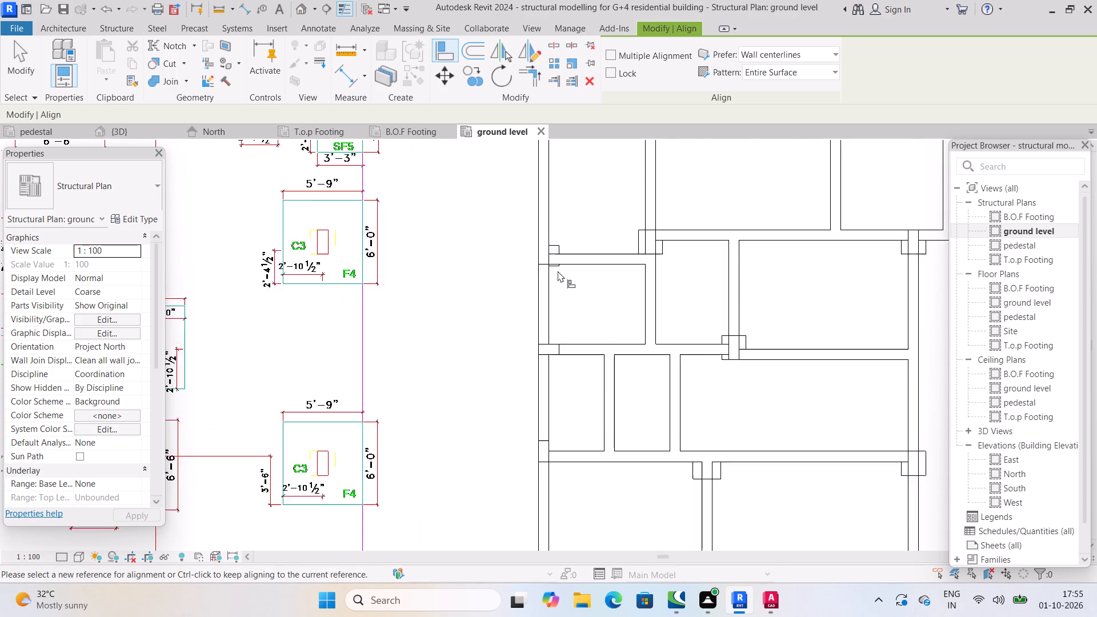
scroll(558, 271, "down", 5)
scroll(558, 176, "up", 6)
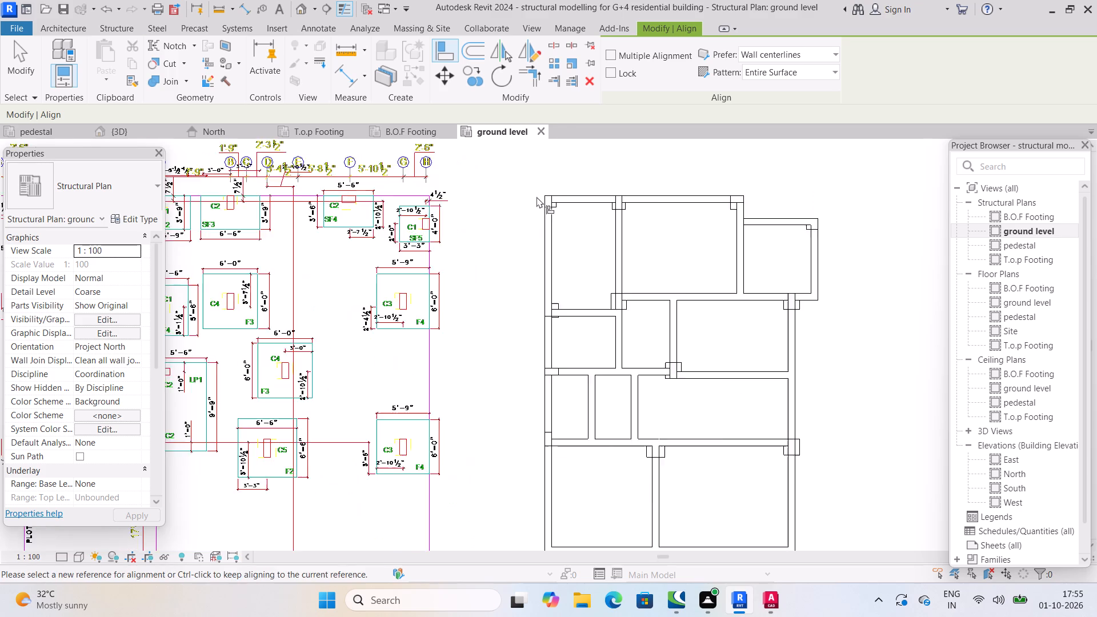
scroll(537, 197, "up", 1)
scroll(598, 207, "up", 2)
middle_click_drag(649, 251, 375, 254)
scroll(648, 251, "down", 1)
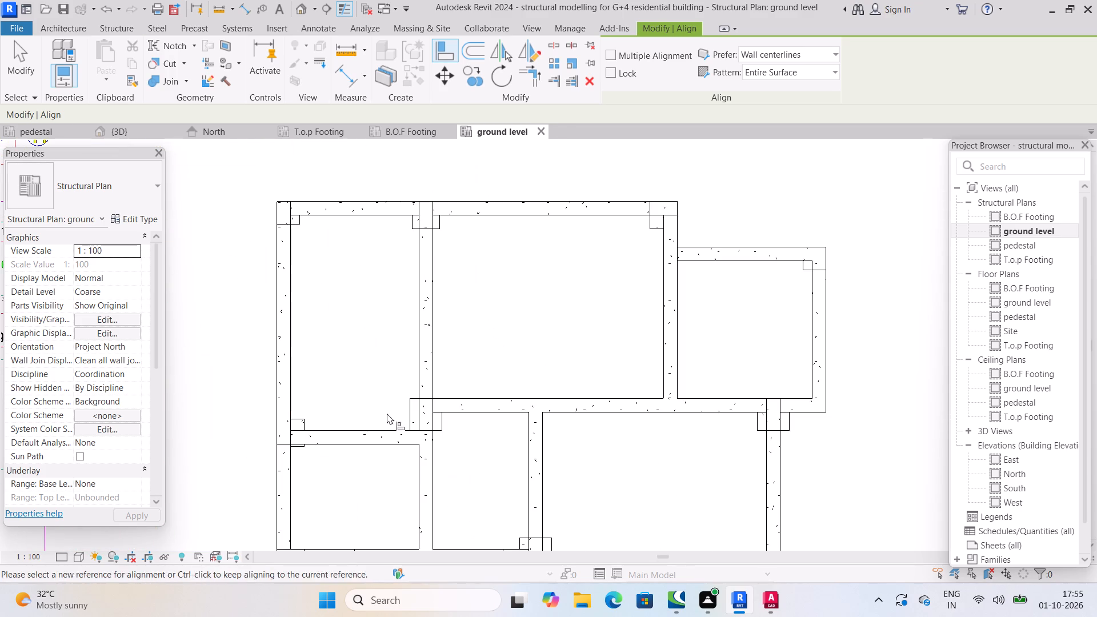
scroll(297, 440, "up", 5)
scroll(647, 366, "down", 5)
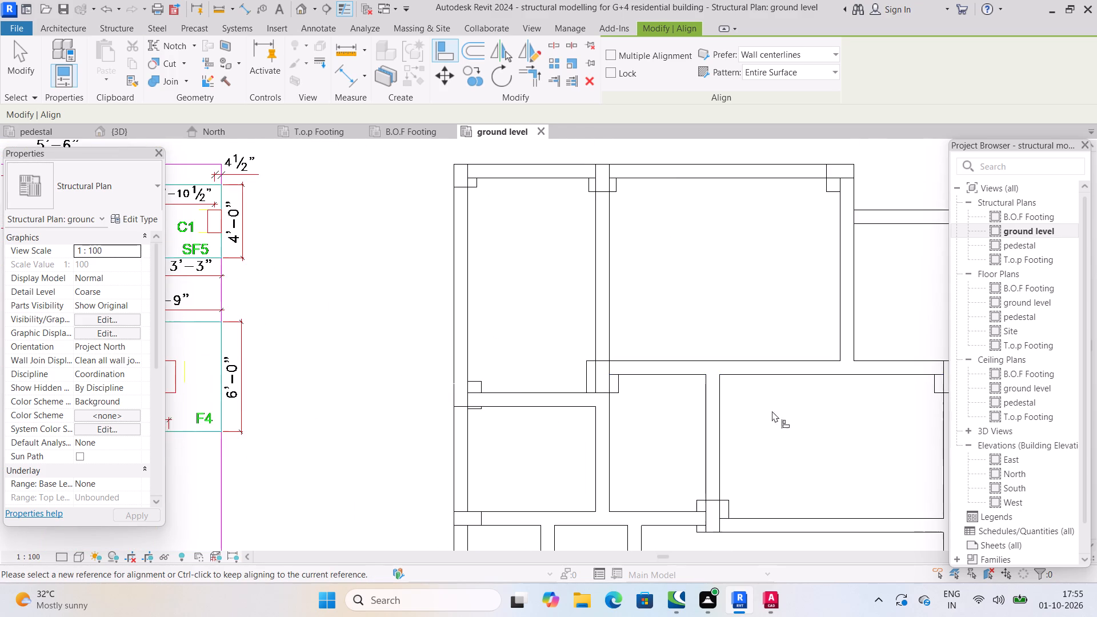
scroll(786, 426, "down", 5)
middle_click_drag(828, 435, 730, 313)
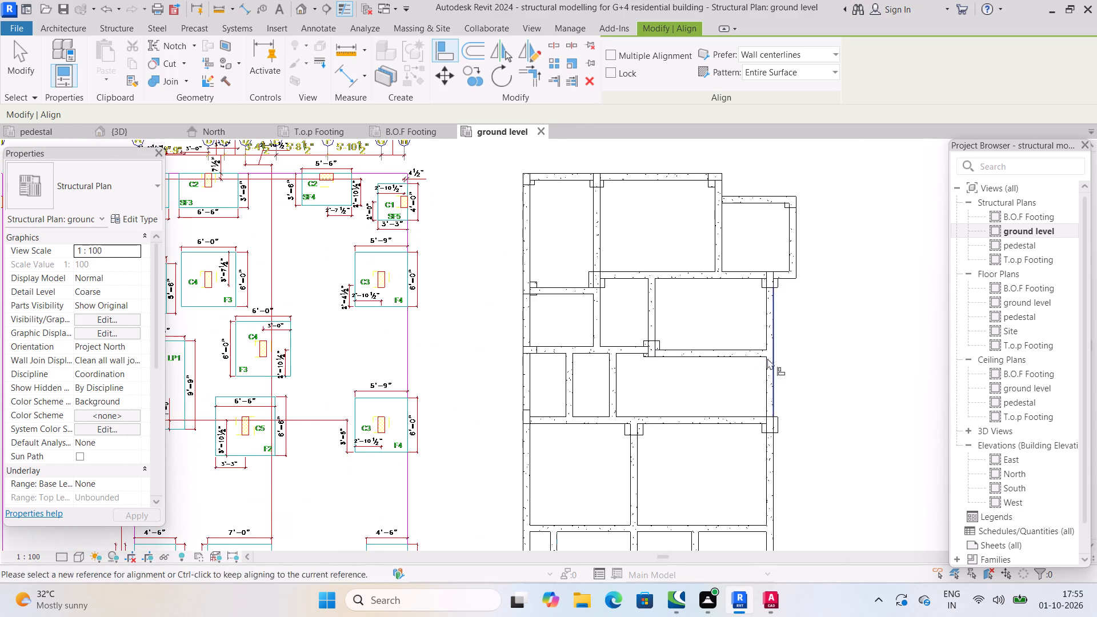
scroll(755, 299, "down", 5)
middle_click_drag(799, 424, 773, 268)
scroll(779, 287, "down", 1)
scroll(645, 434, "up", 7)
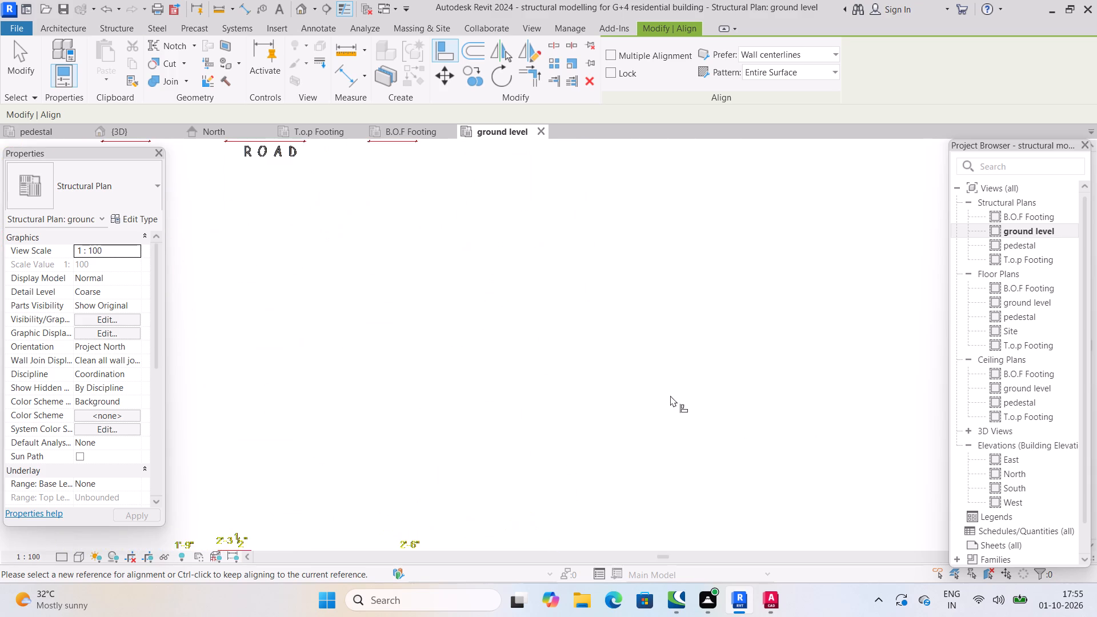
scroll(669, 384, "down", 4)
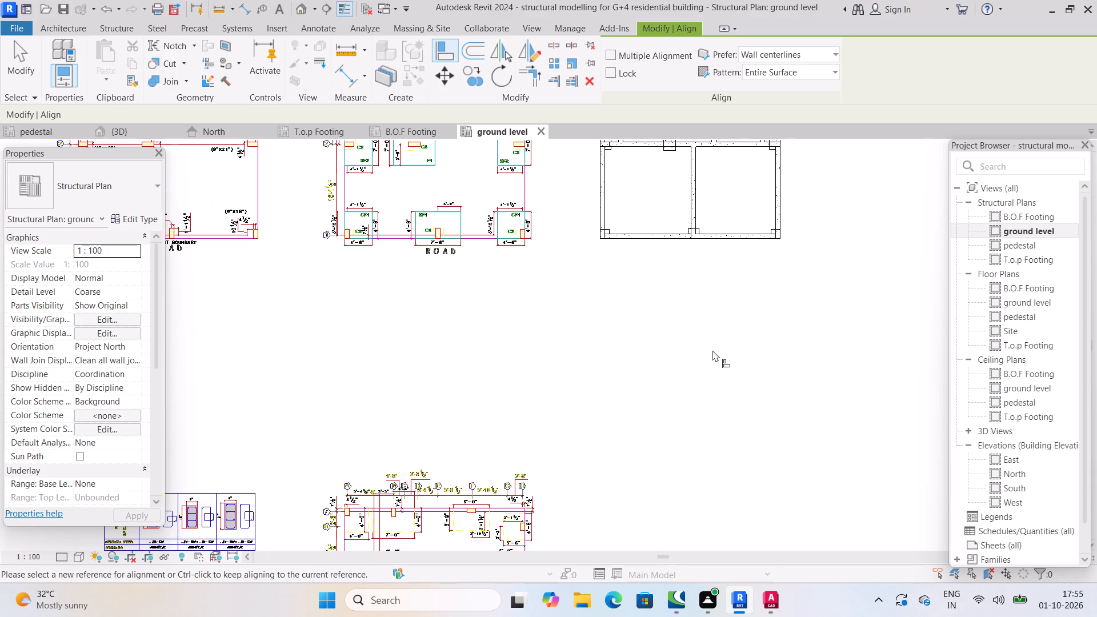
scroll(743, 353, "down", 6)
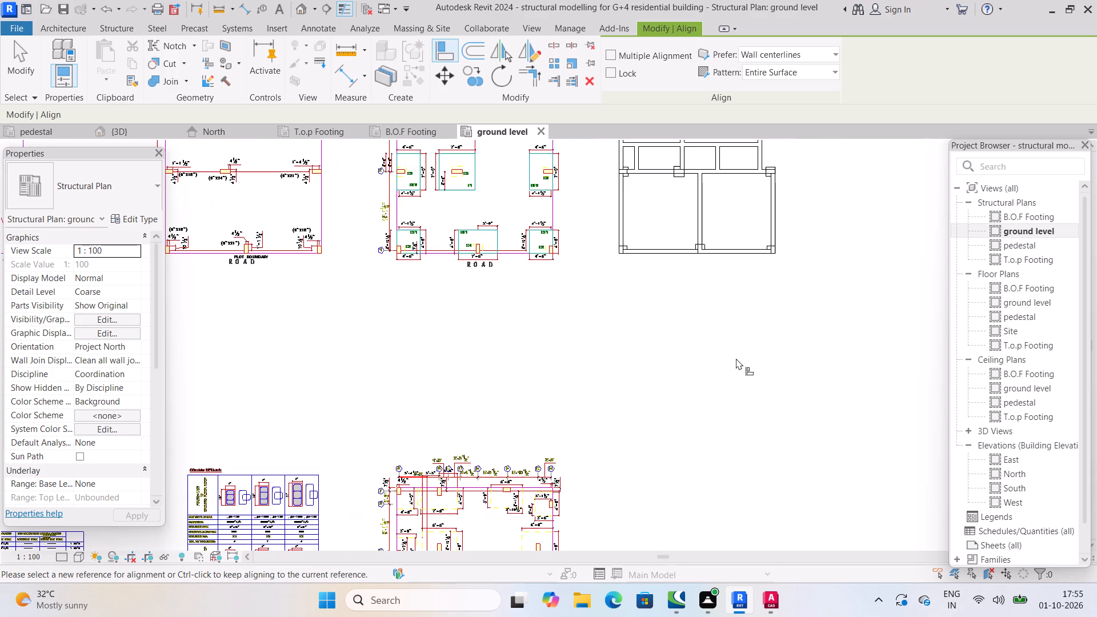
middle_click_drag(725, 327, 745, 367)
scroll(729, 330, "down", 1)
middle_click_drag(682, 350, 701, 407)
scroll(751, 342, "up", 9)
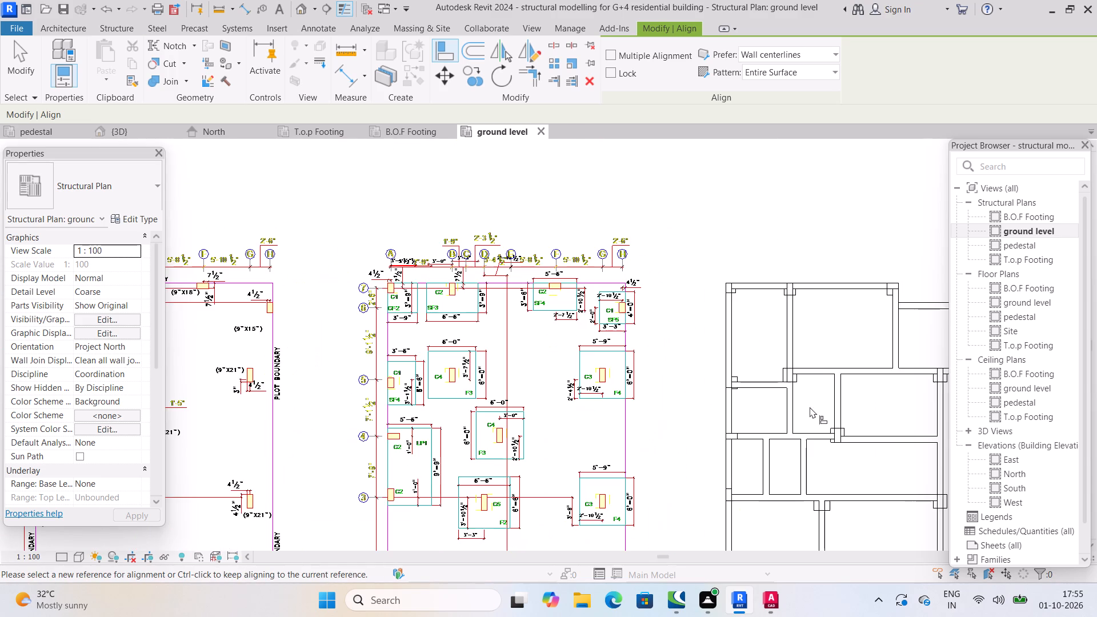
scroll(816, 404, "up", 4)
middle_click_drag(811, 399, 688, 270)
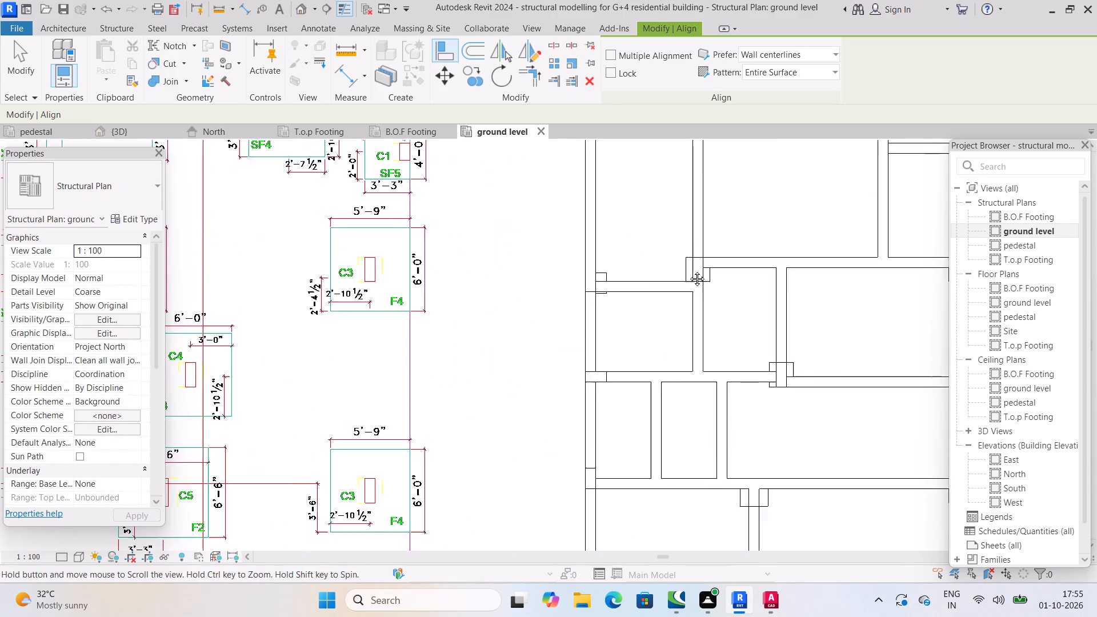
middle_click_drag(688, 270, 668, 259)
scroll(685, 295, "down", 3)
scroll(719, 346, "down", 2)
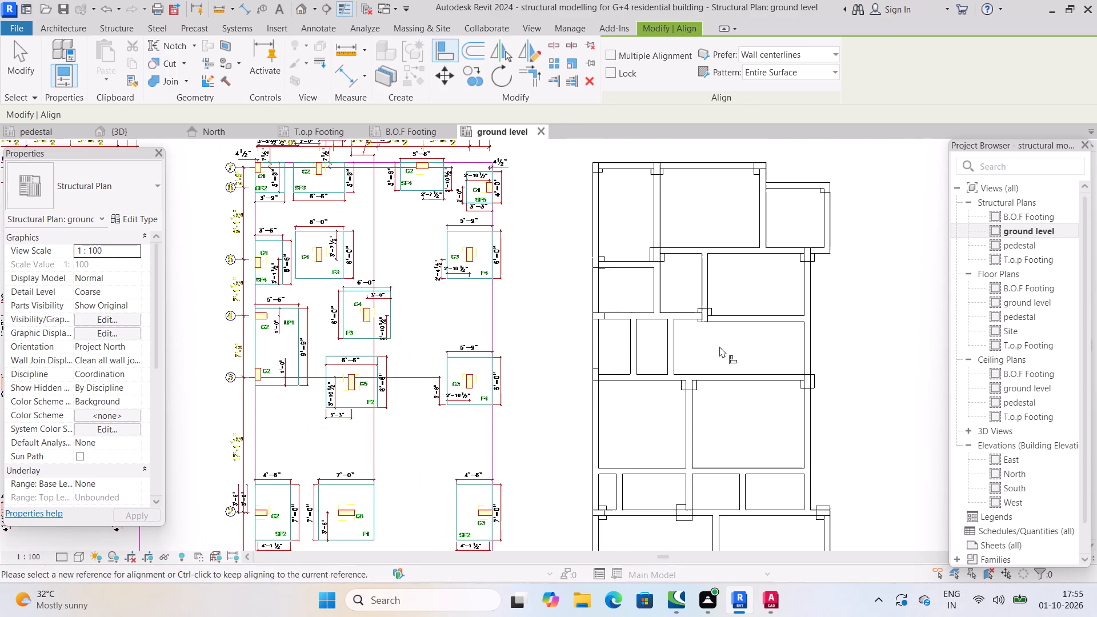
scroll(719, 346, "down", 4)
scroll(762, 287, "up", 4)
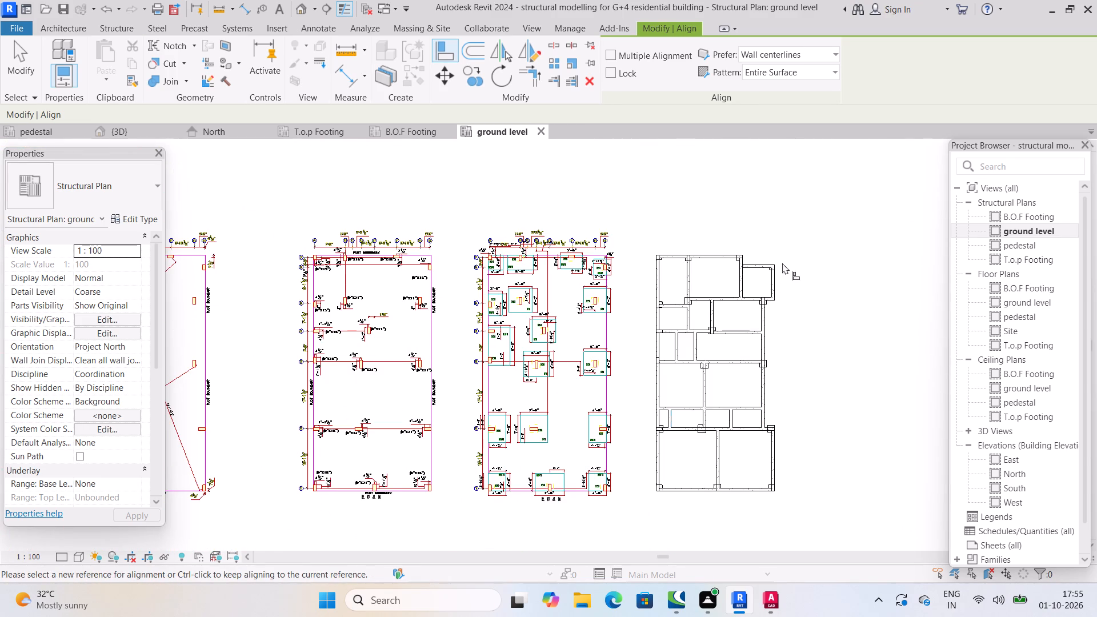
scroll(782, 263, "up", 2)
scroll(763, 270, "down", 1)
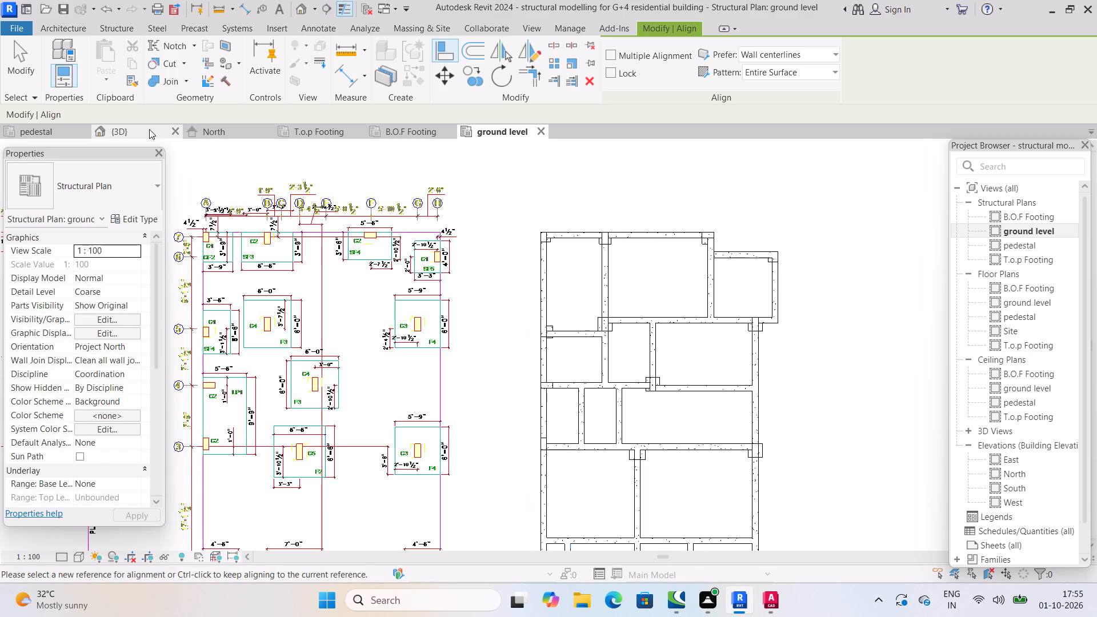
Save the project.
key("ctrl+s")
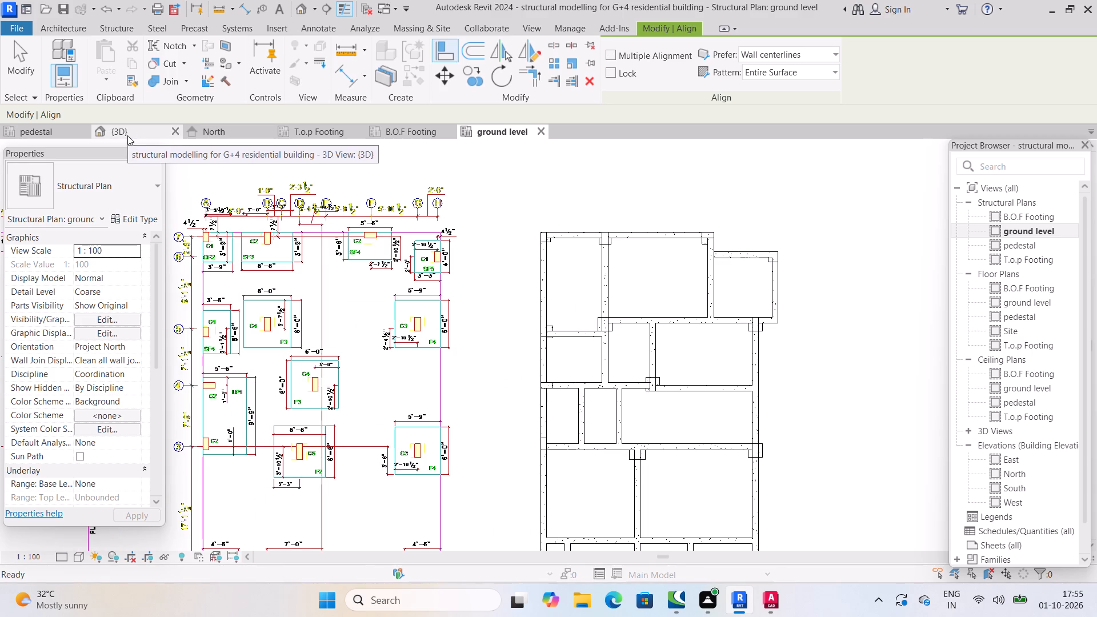
Examine the ground-level beams, columns and footings from several sides in the 3D view.
double_click(127, 135)
middle_click_drag(701, 453, 696, 452)
scroll(701, 454, "down", 1, "ctrl")
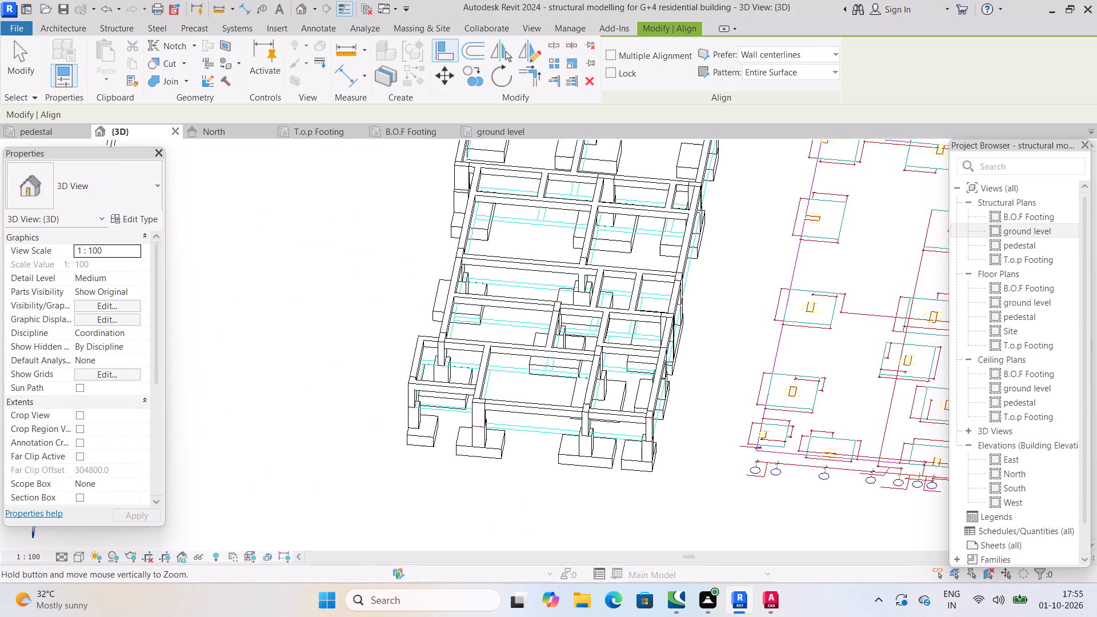
middle_click_drag(696, 452, 689, 414)
middle_click_drag(698, 440, 692, 277)
scroll(622, 323, "up", 4)
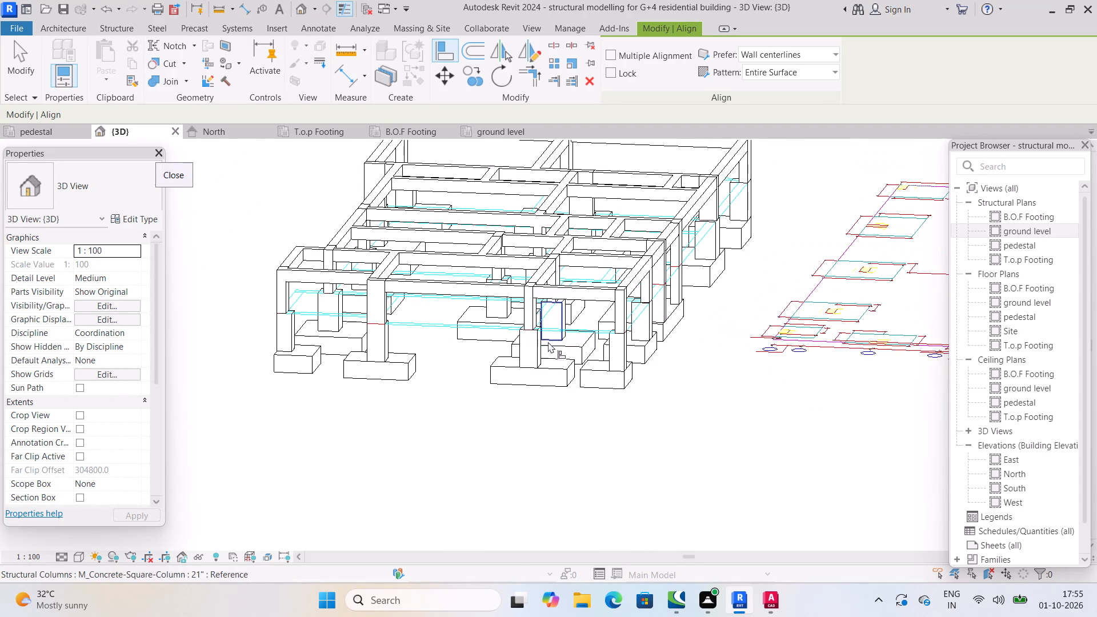
scroll(508, 386, "up", 1)
middle_click_drag(508, 386, 552, 399)
scroll(496, 371, "up", 3)
middle_click_drag(618, 475, 602, 466, "shift")
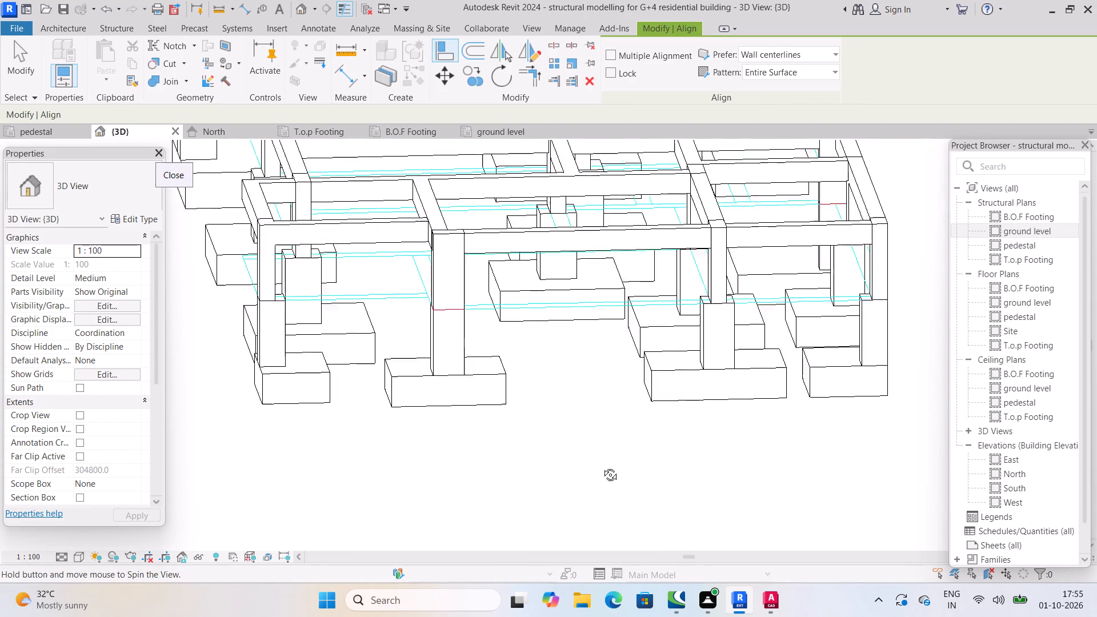
middle_click_drag(602, 466, 598, 460, "shift")
scroll(691, 371, "down", 1)
middle_click_drag(697, 388, 702, 429)
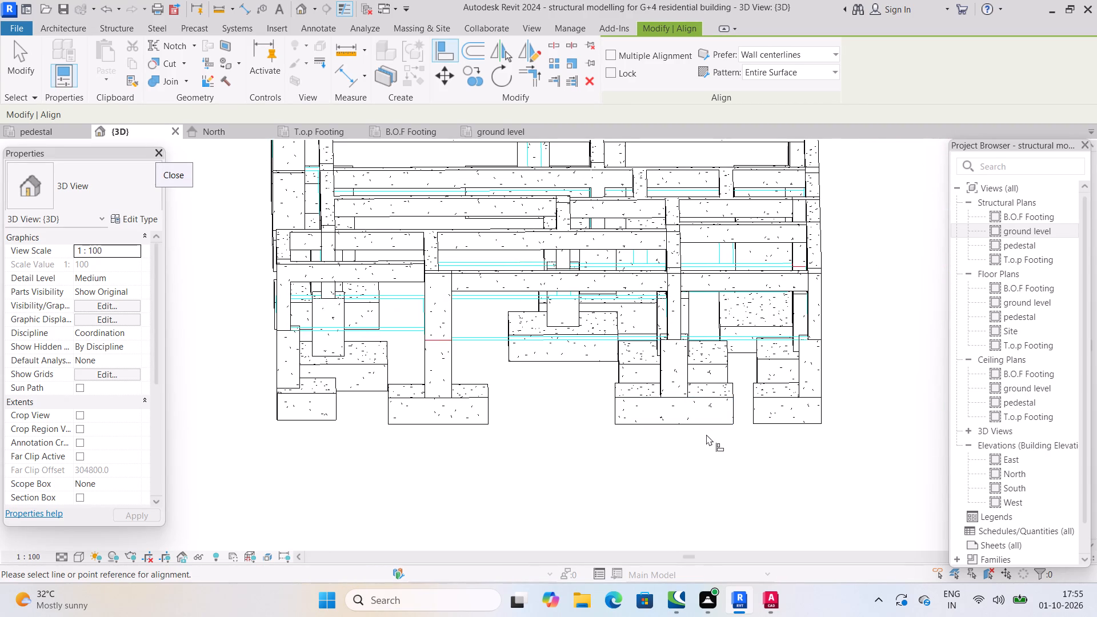
scroll(778, 454, "down", 2)
middle_click_drag(766, 467, 760, 466, "shift")
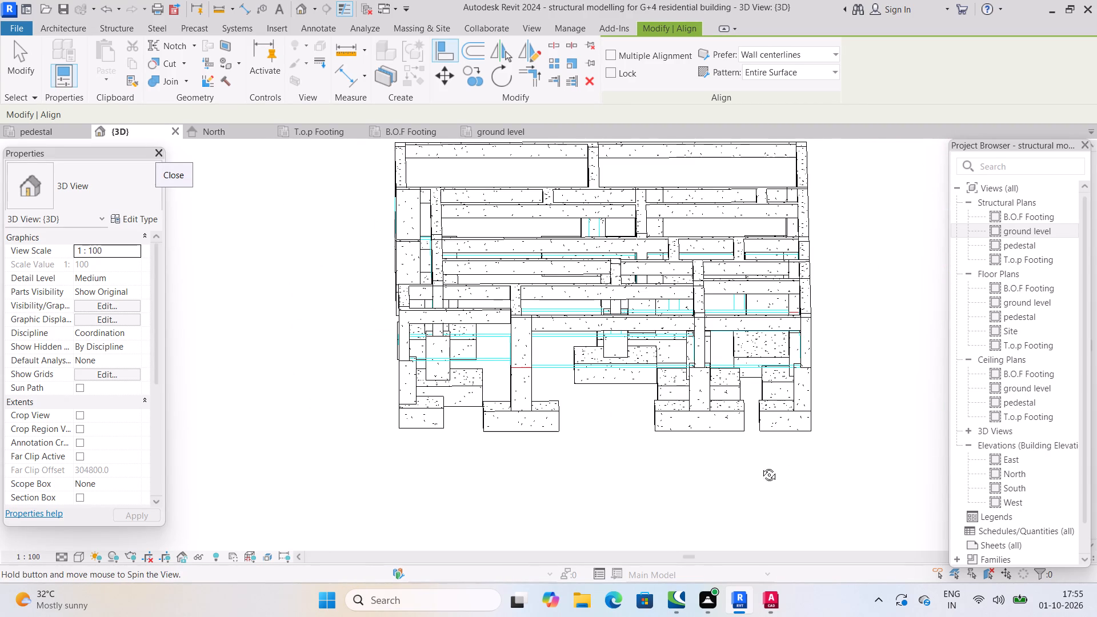
middle_click_drag(760, 466, 847, 456, "shift")
scroll(847, 458, "down", 1, "shift")
scroll(719, 403, "up", 1)
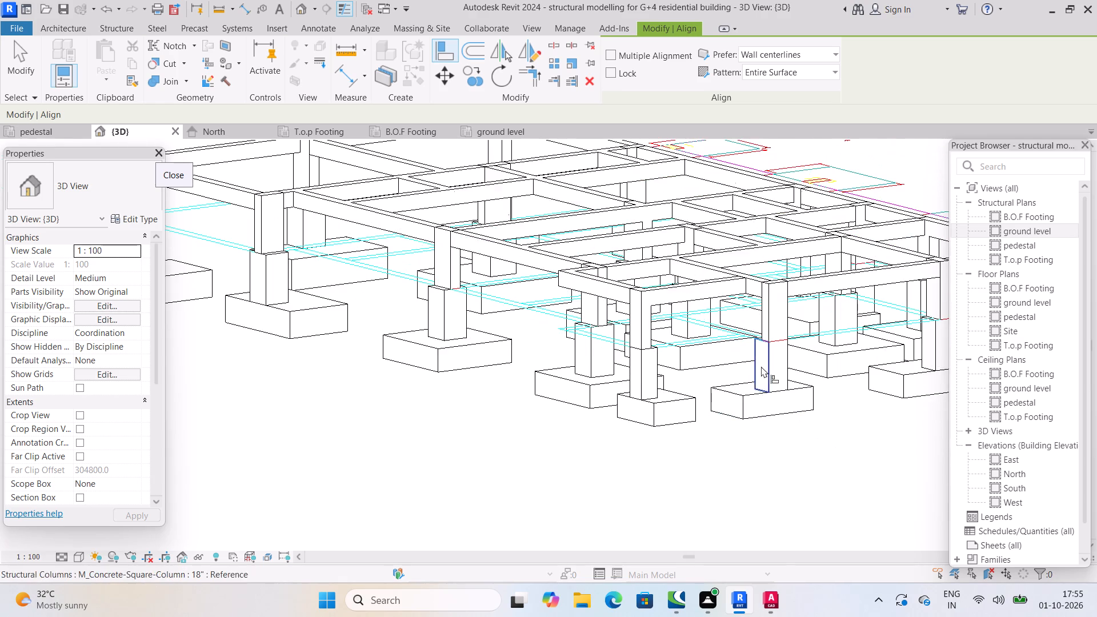
scroll(761, 366, "up", 3)
scroll(758, 370, "down", 4)
middle_click_drag(798, 442, 798, 443, "shift")
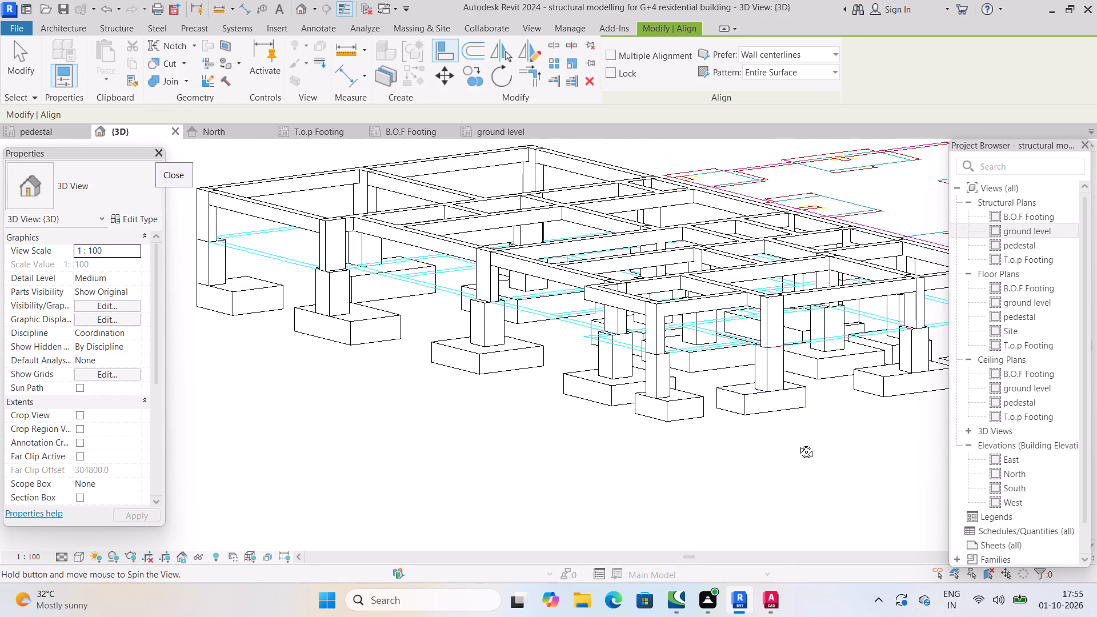
middle_click_drag(798, 443, 777, 496, "shift")
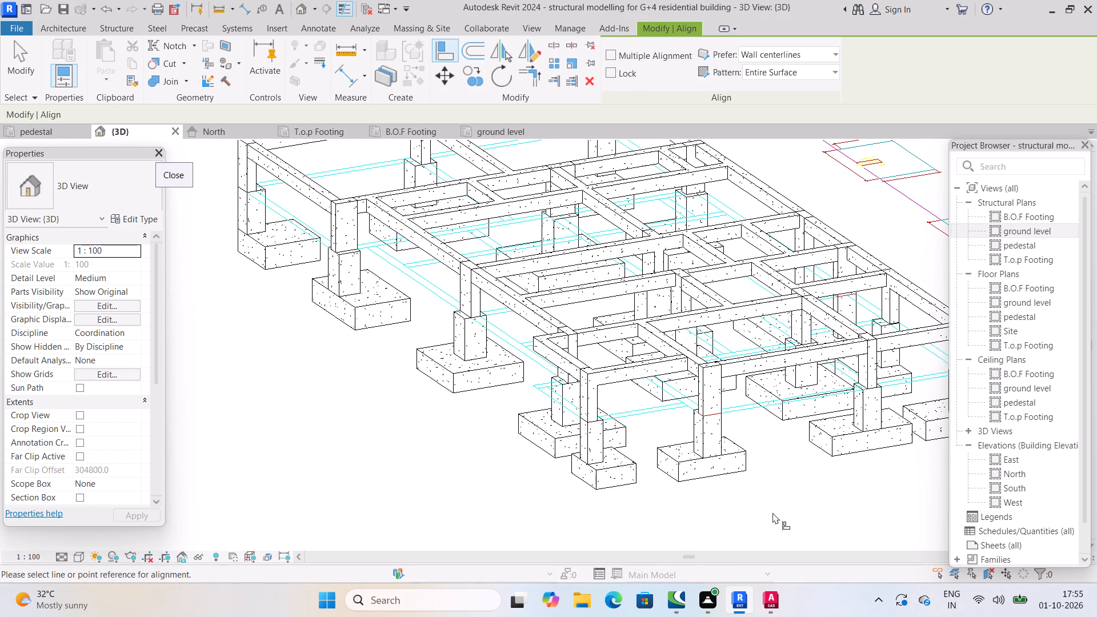
scroll(587, 456, "up", 3)
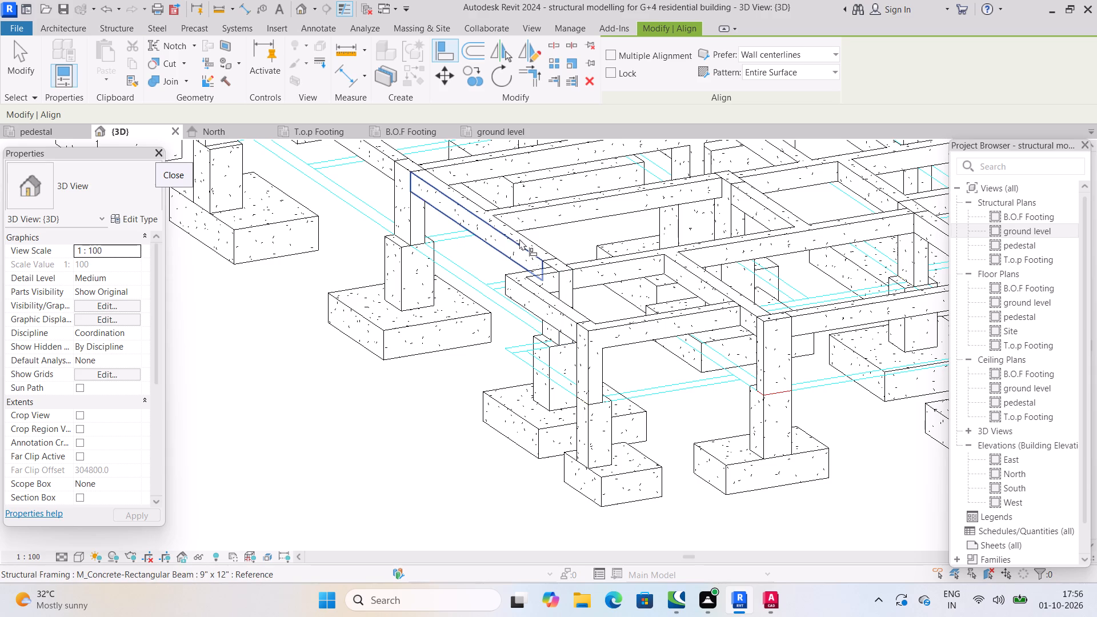
middle_click(641, 456)
scroll(641, 456, "down", 4)
middle_click_drag(684, 536, 567, 494)
scroll(567, 494, "down", 1, "shift")
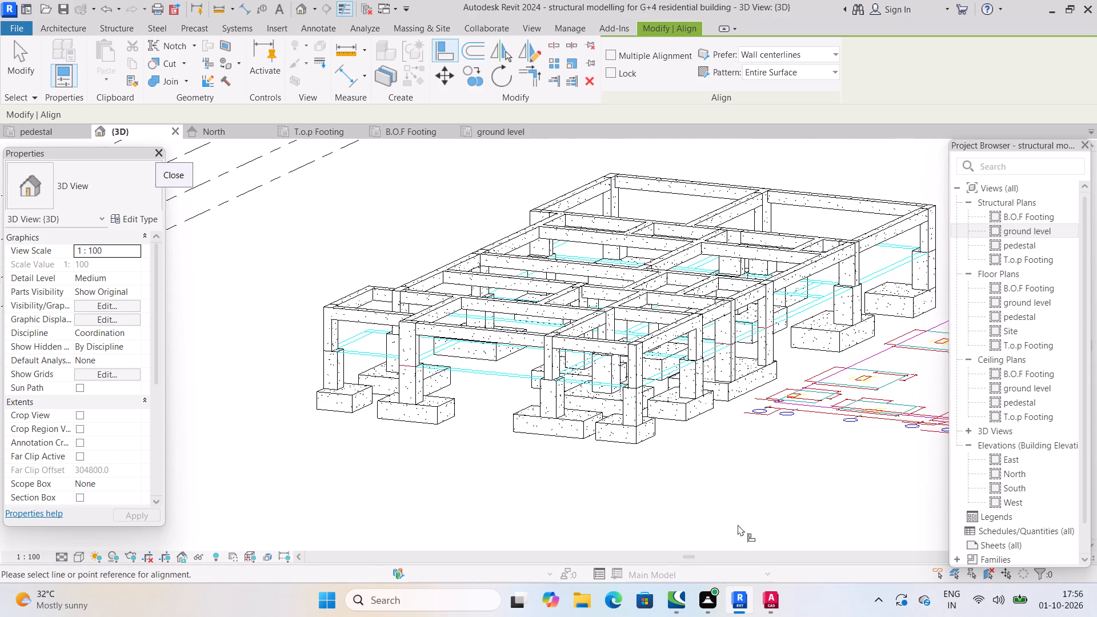
middle_click_drag(737, 524, 967, 528, "shift")
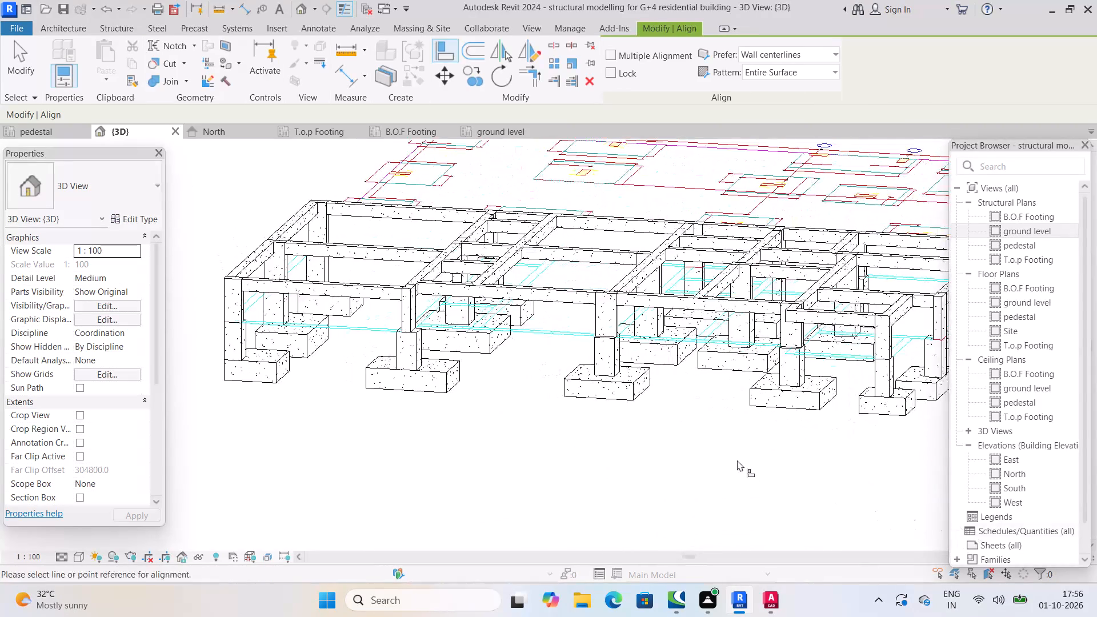
scroll(737, 460, "down", 4)
middle_click_drag(825, 496, 642, 559, "shift")
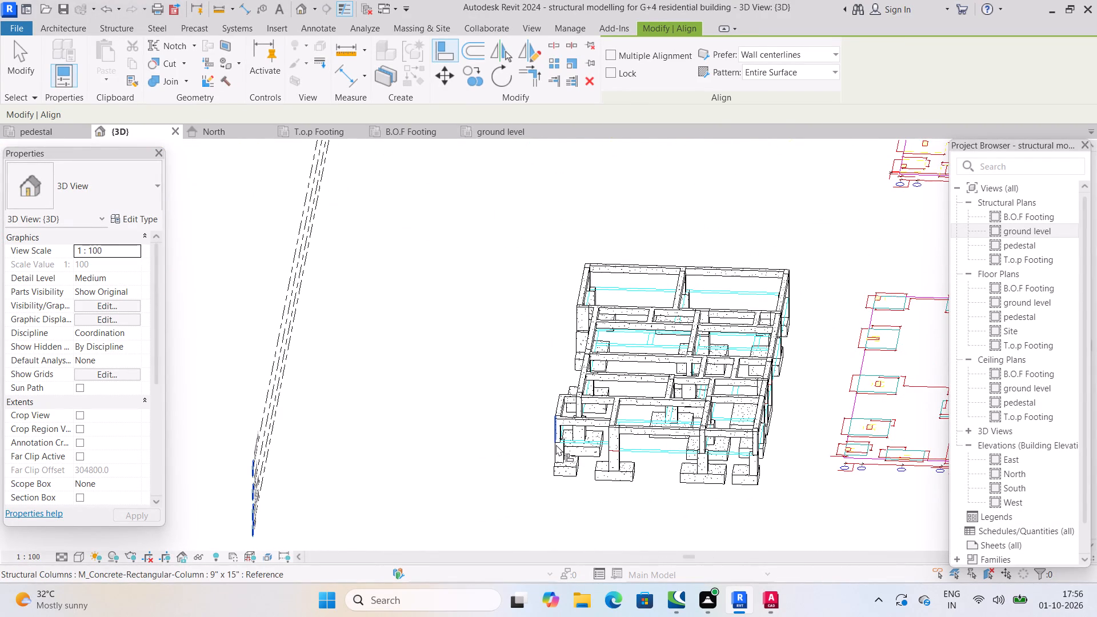
Save the structural project.
key("ctrl+s")
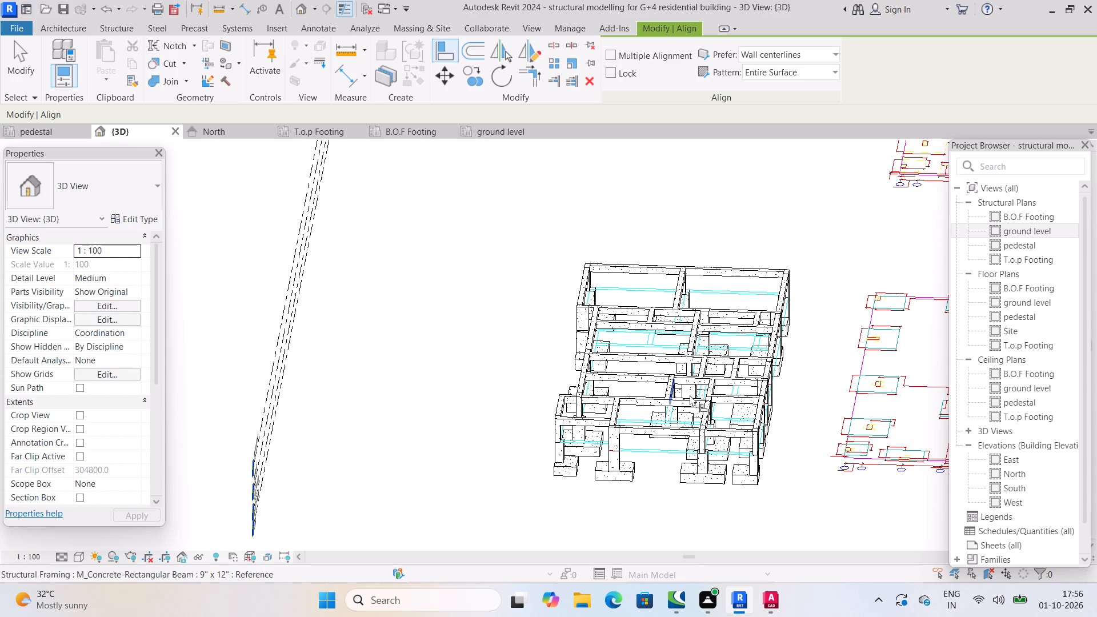
Examine the ground-level beams, columns and footings in the 3D view, up close and beside the imported plans.
scroll(732, 437, "up", 3)
scroll(743, 448, "down", 4)
scroll(767, 497, "up", 2)
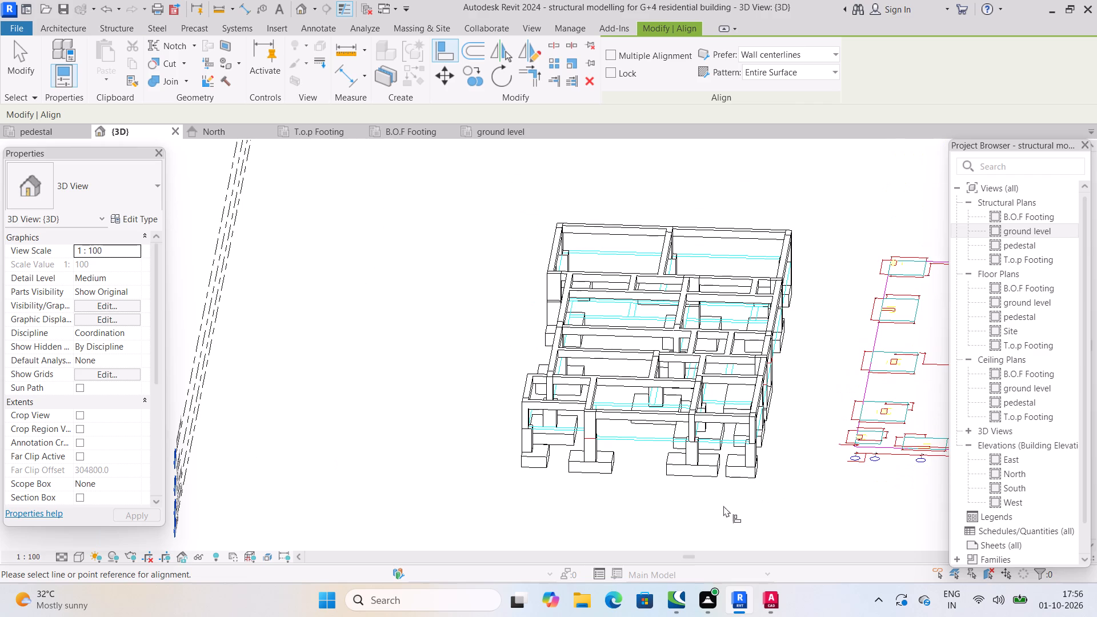
scroll(744, 419, "up", 1)
scroll(783, 415, "down", 4)
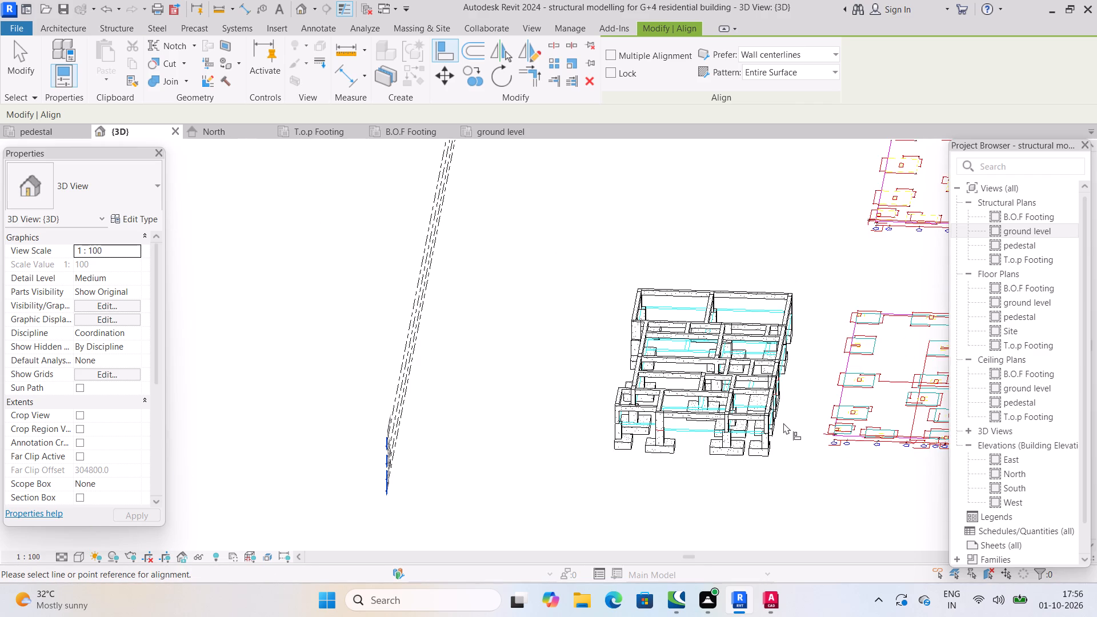
scroll(779, 459, "up", 3)
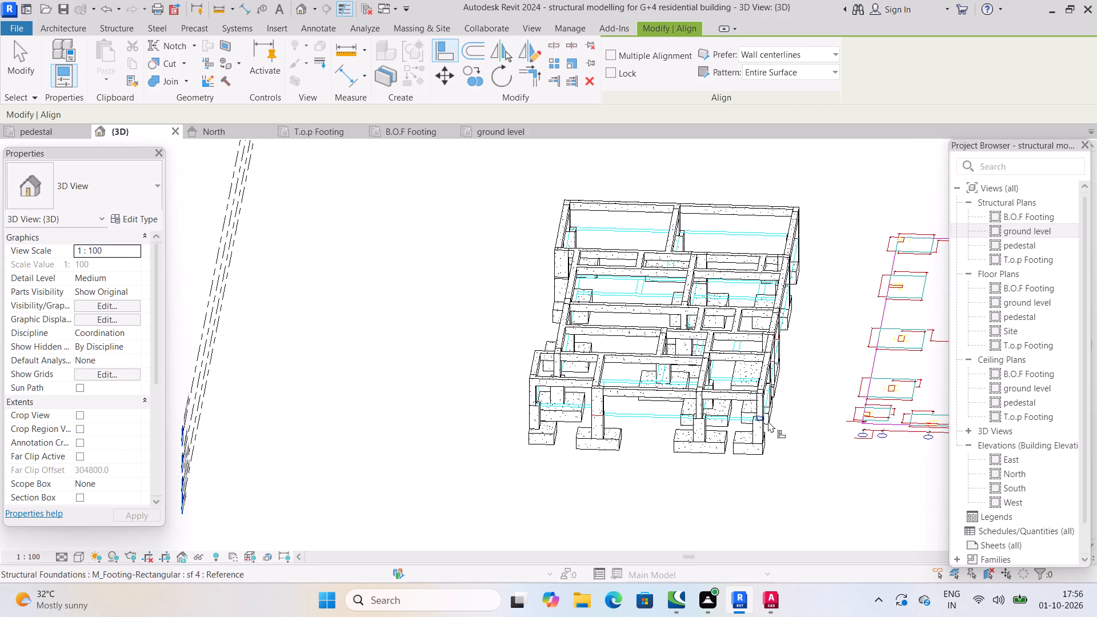
scroll(755, 432, "down", 1)
middle_click_drag(794, 467, 831, 533, "shift")
scroll(787, 435, "up", 2)
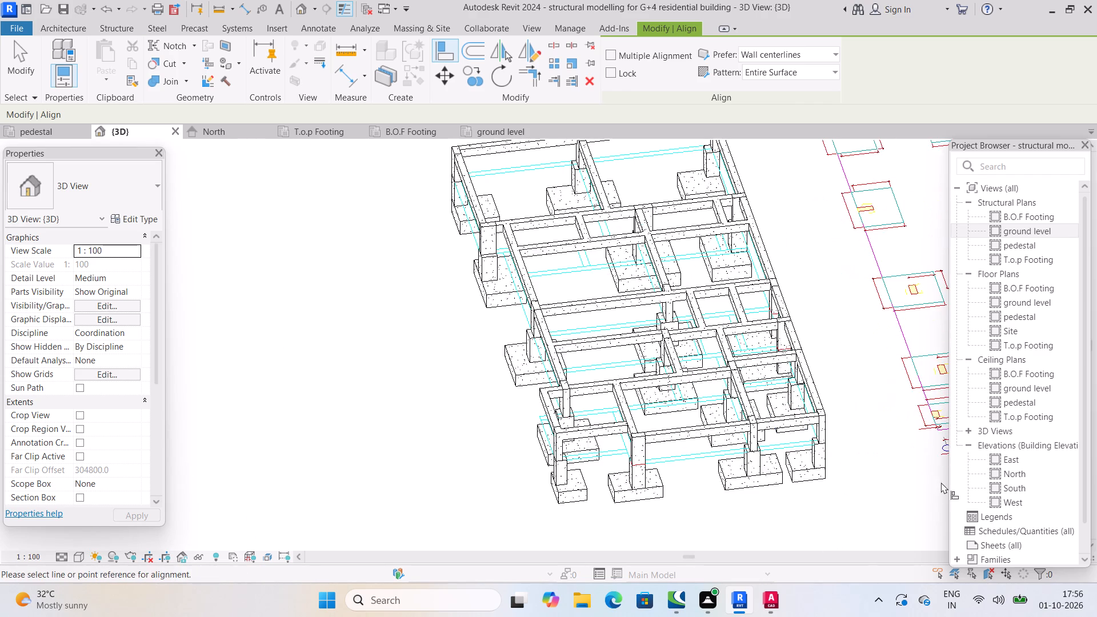
middle_click_drag(941, 482, 816, 474)
scroll(890, 482, "down", 2, "shift")
scroll(740, 399, "down", 9)
middle_click(740, 399)
middle_click_drag(710, 440, 786, 556, "shift")
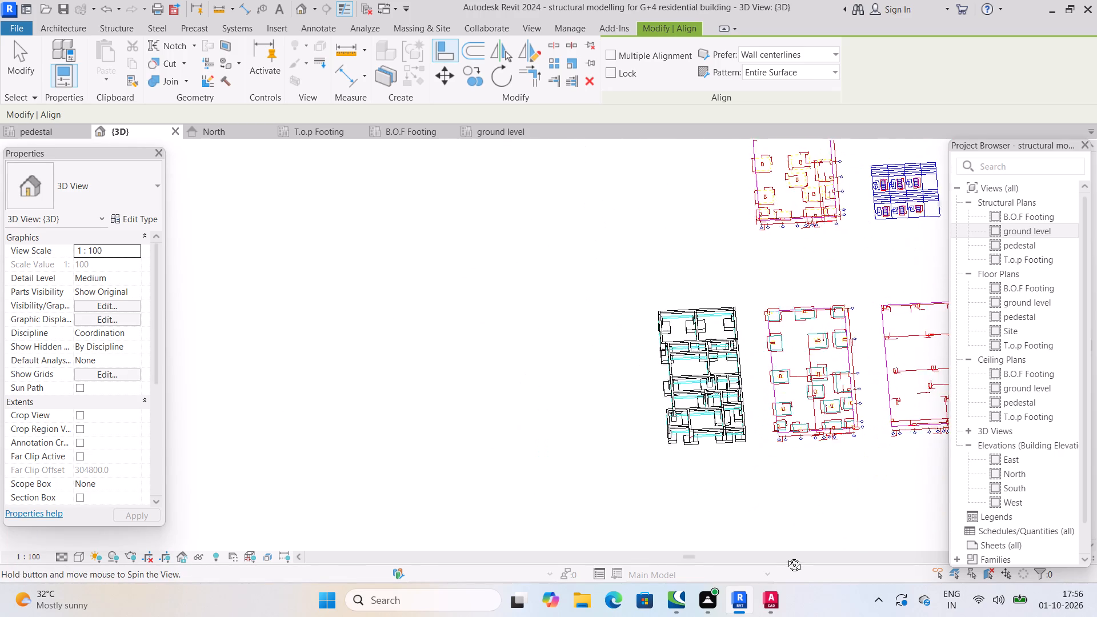
middle_click_drag(786, 556, 790, 559, "shift")
Save the structural project again and close Revit.
key("ctrl+s")
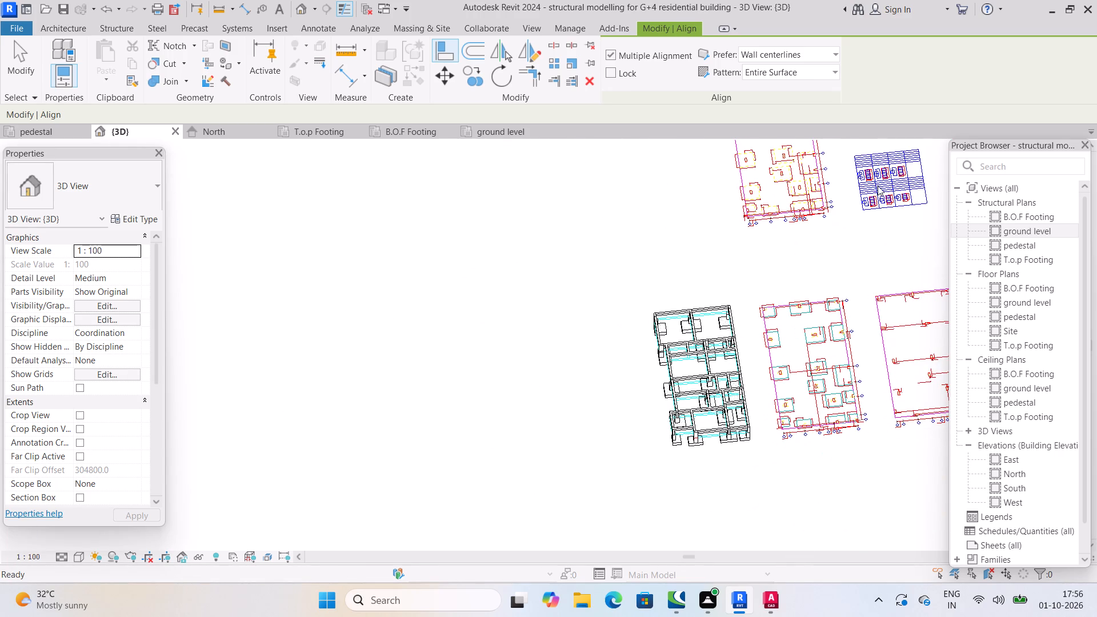
left_click(1087, 7)
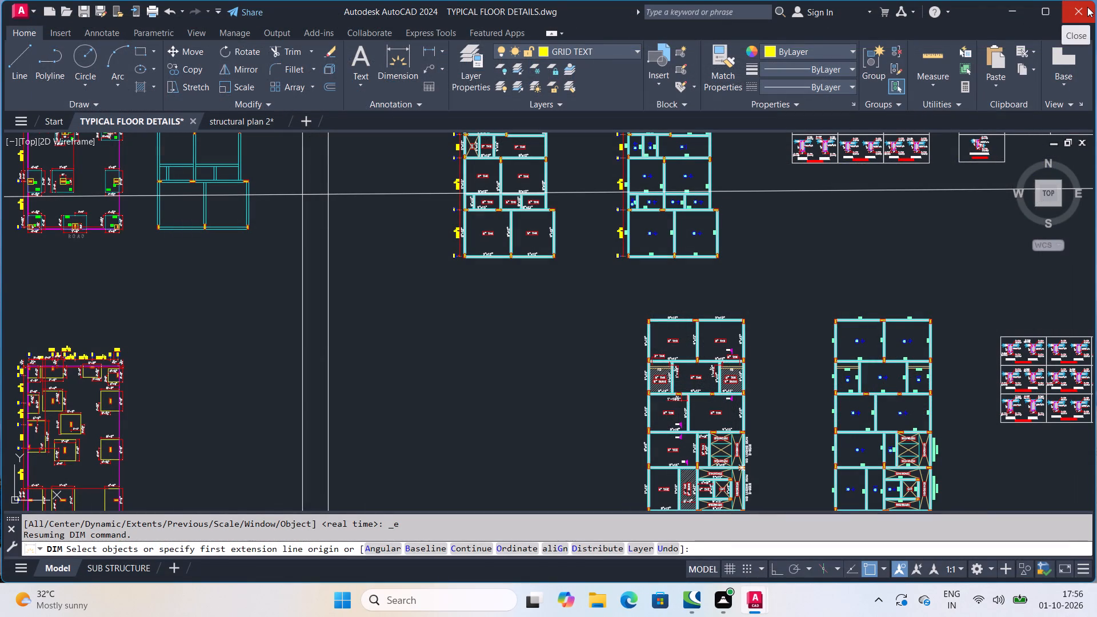
Close AutoCAD, saving the changes to TYPICAL FLOOR DETAILS.dwg and structural plan 2.dwg.
left_click(1087, 7)
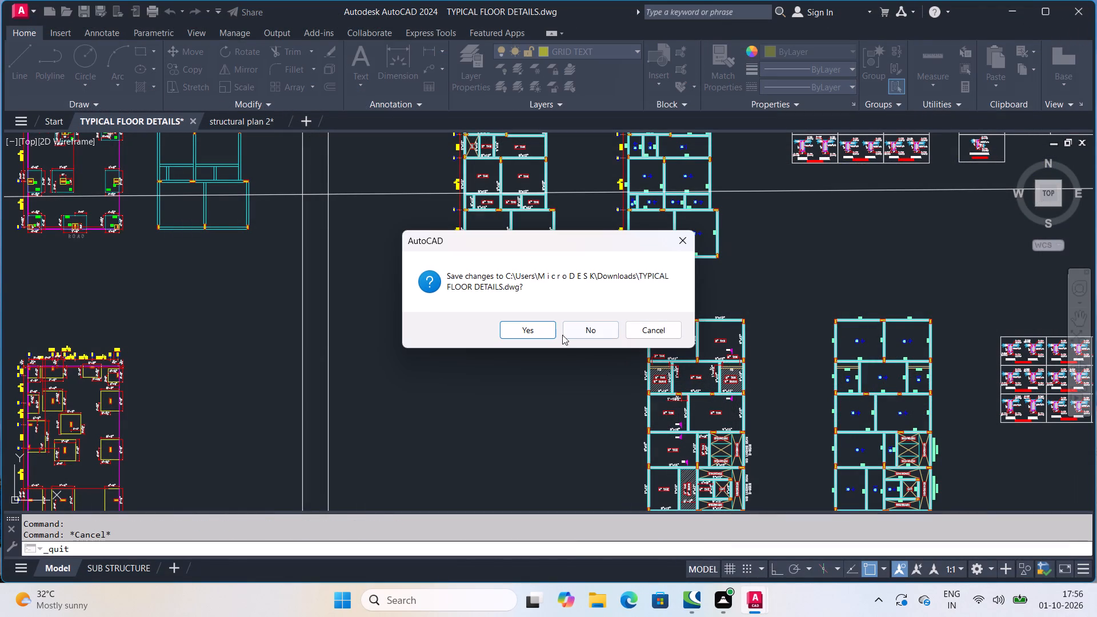
left_click(551, 330)
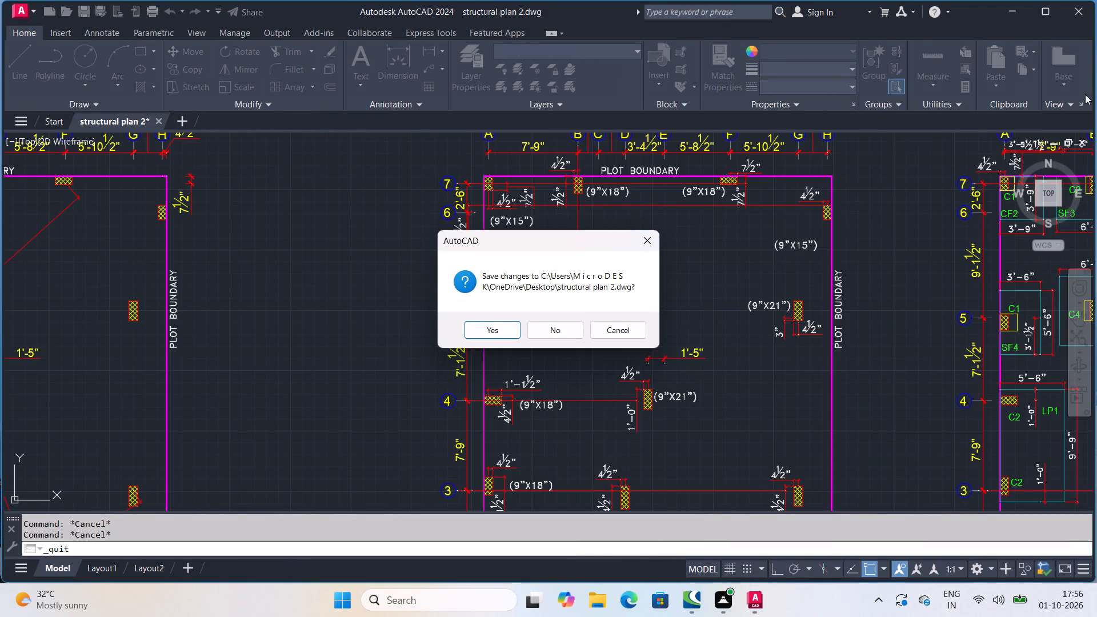
left_click(513, 334)
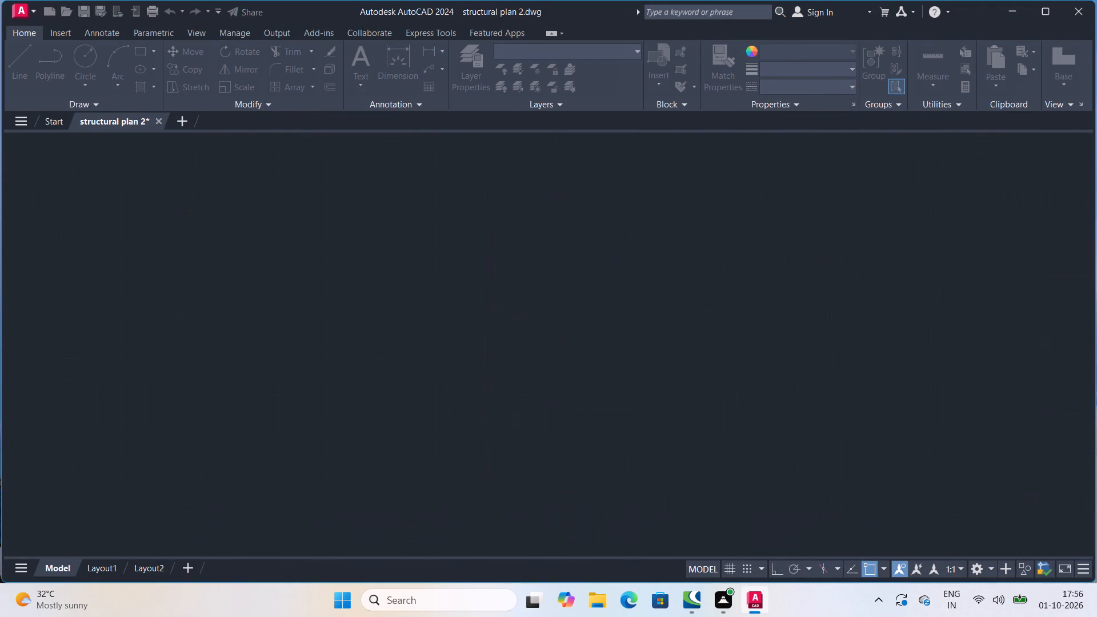
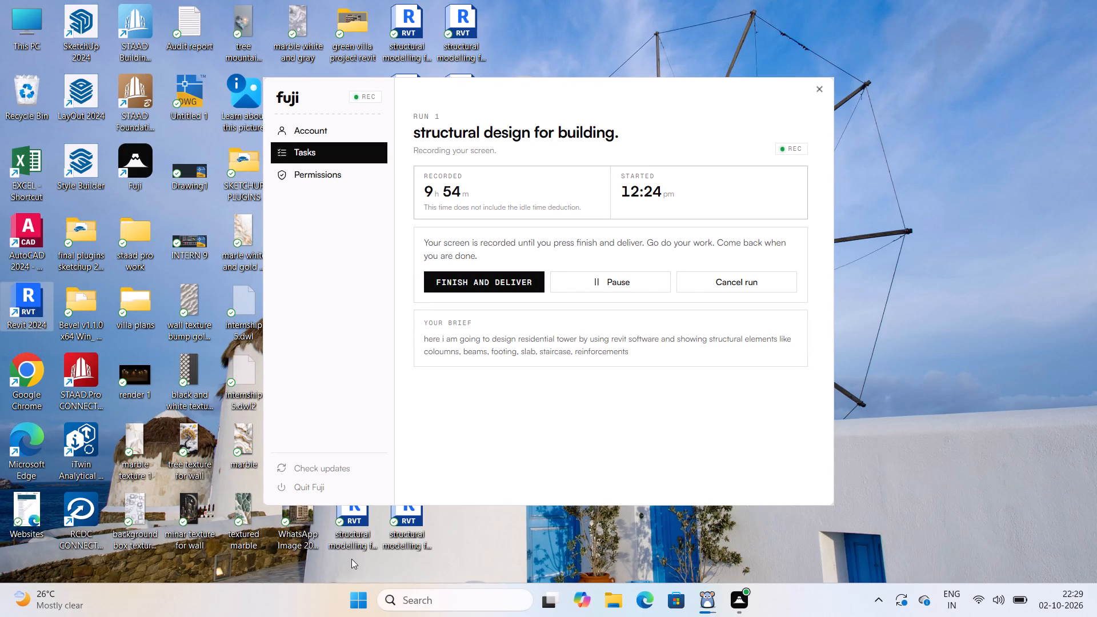
Switch to Move Mouse and stop its automatic mouse movement.
left_click(706, 598)
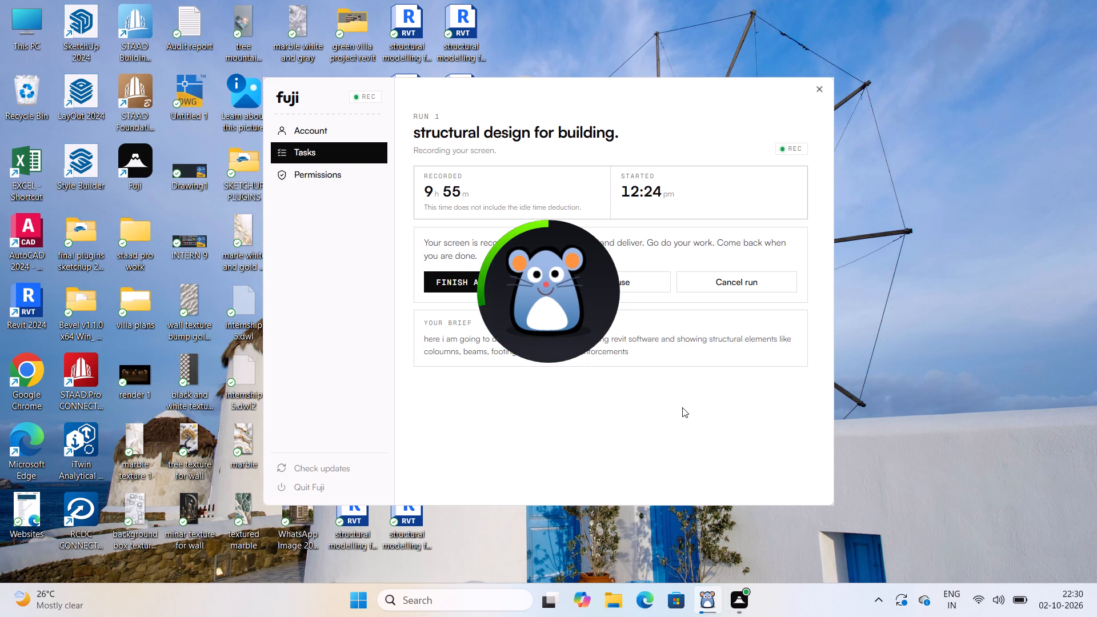
left_click(545, 289)
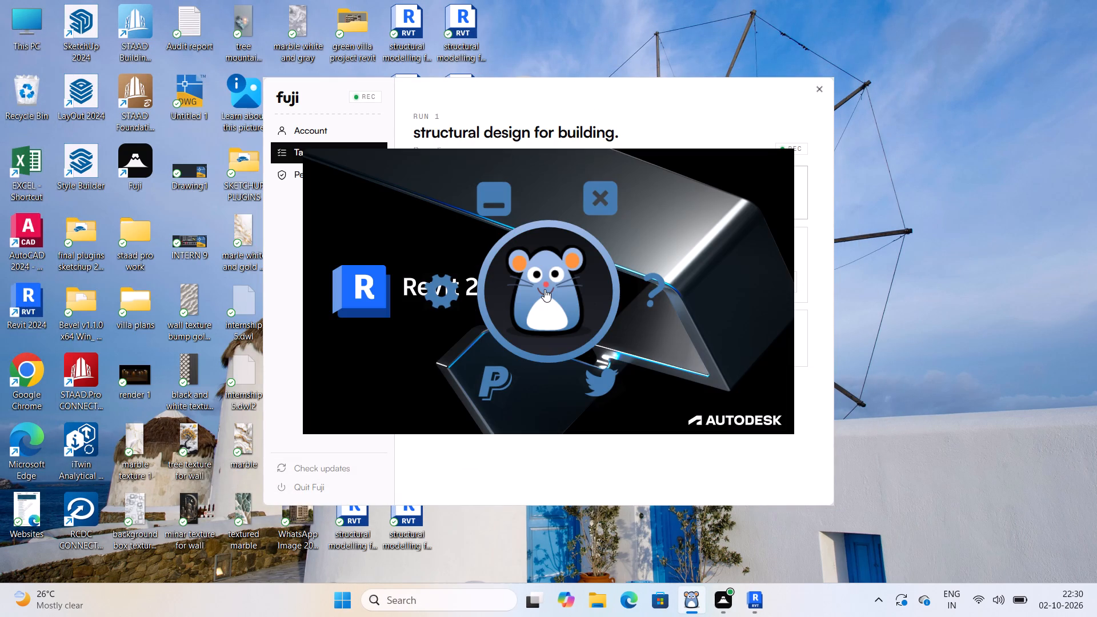
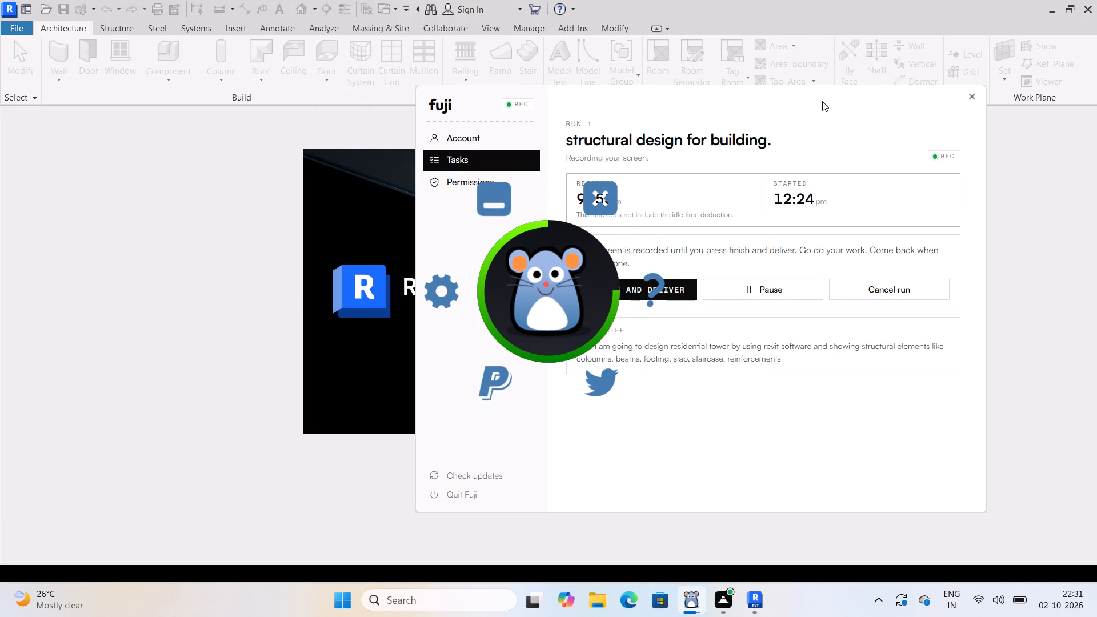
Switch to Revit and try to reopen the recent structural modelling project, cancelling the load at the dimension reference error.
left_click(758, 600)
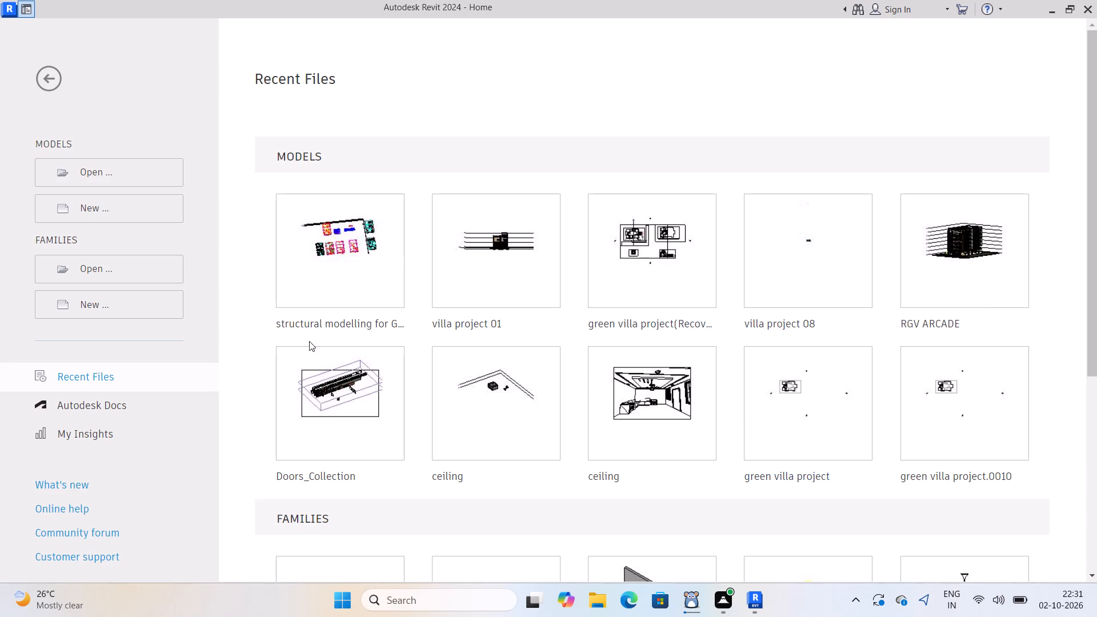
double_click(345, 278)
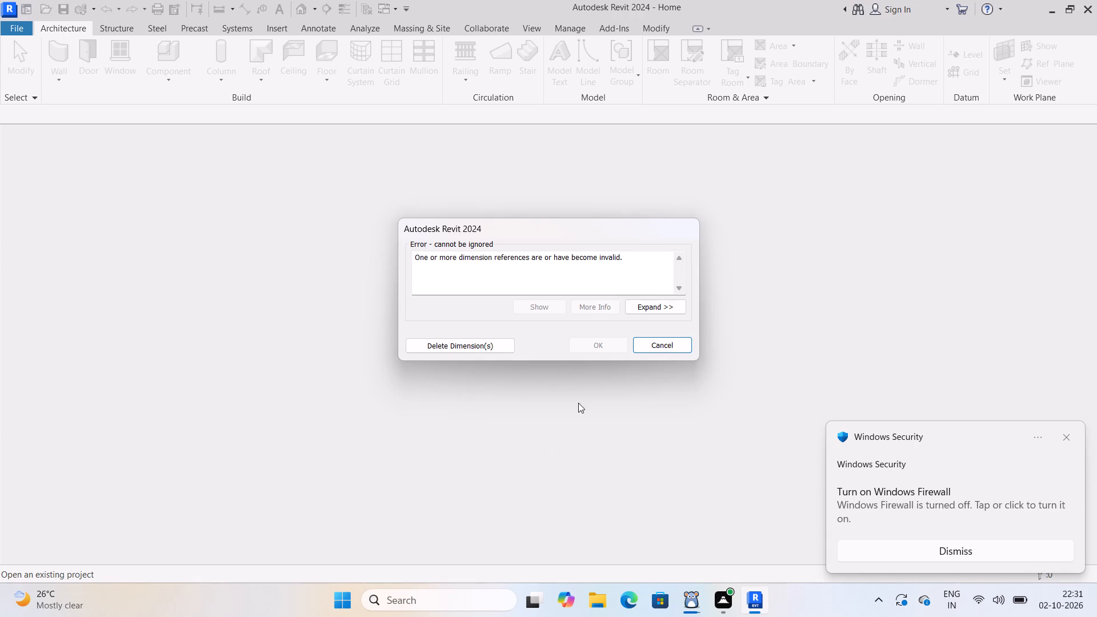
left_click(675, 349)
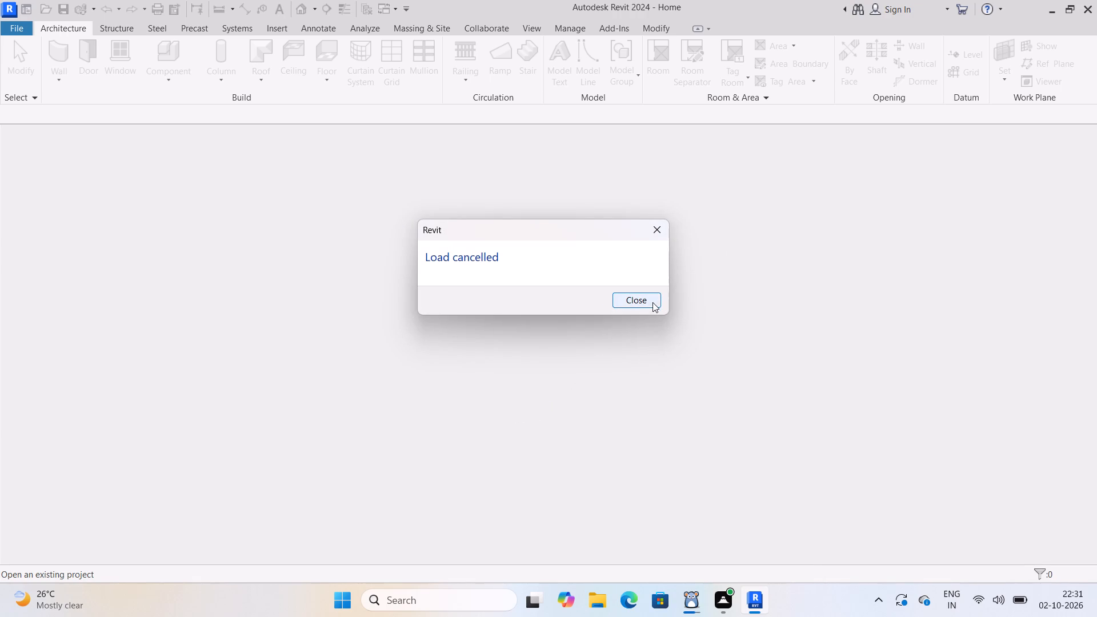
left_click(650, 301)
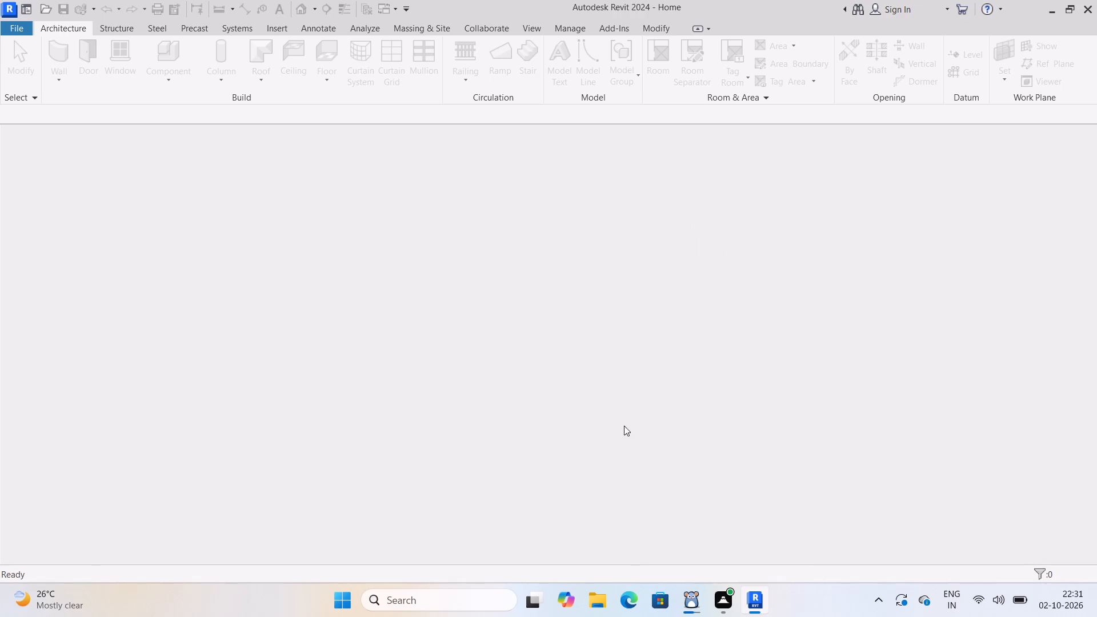
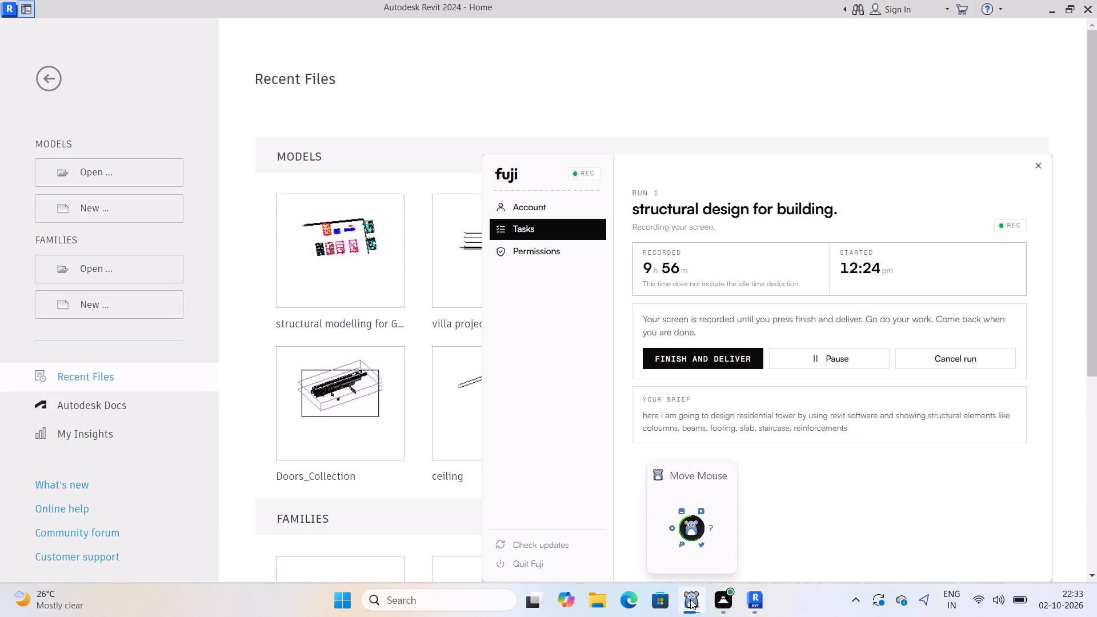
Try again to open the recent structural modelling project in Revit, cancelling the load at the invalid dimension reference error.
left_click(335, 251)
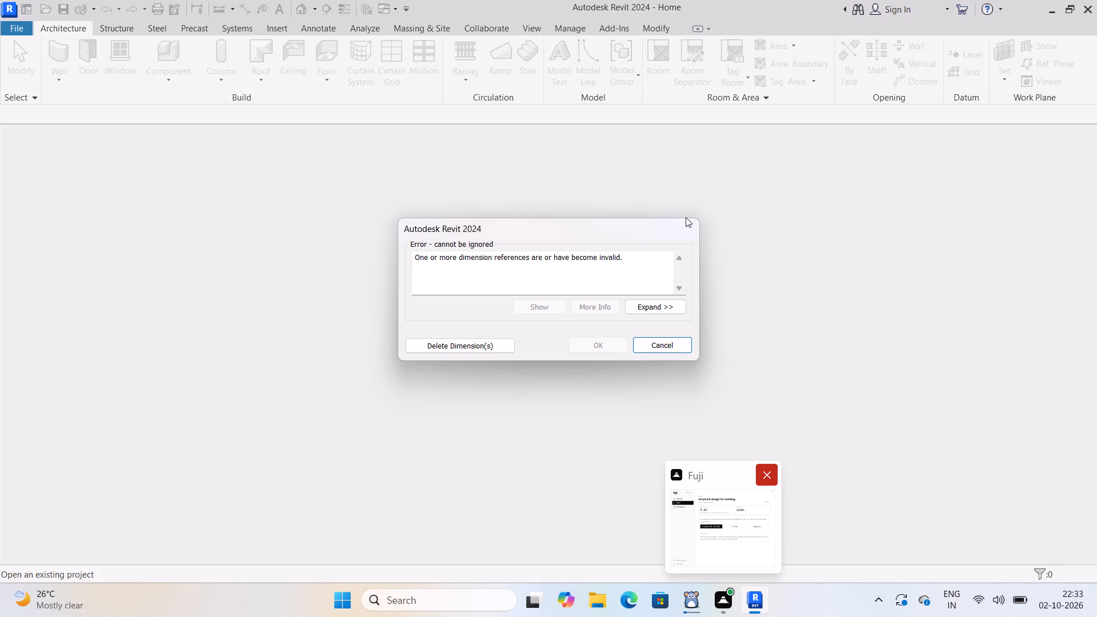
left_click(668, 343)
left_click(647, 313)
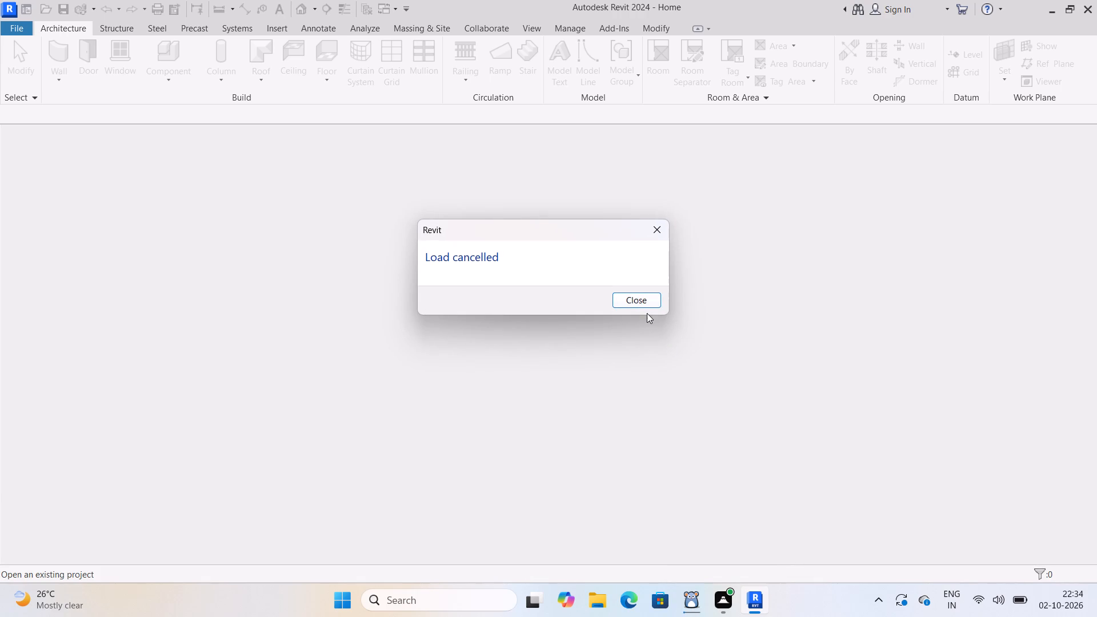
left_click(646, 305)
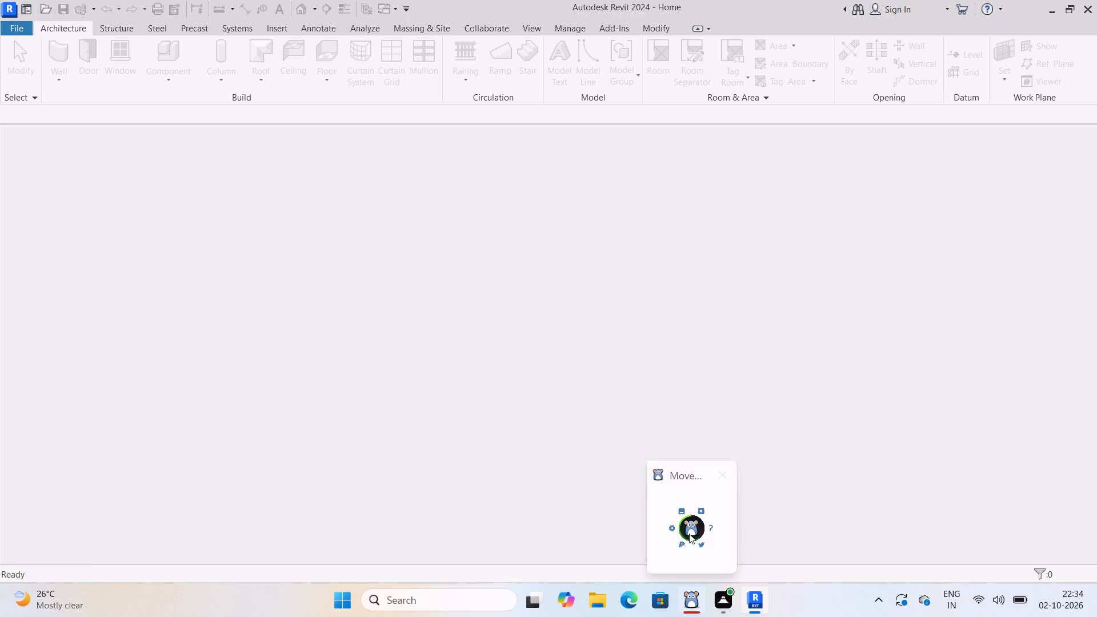
Switch to the Move Mouse utility and close it.
left_click(684, 524)
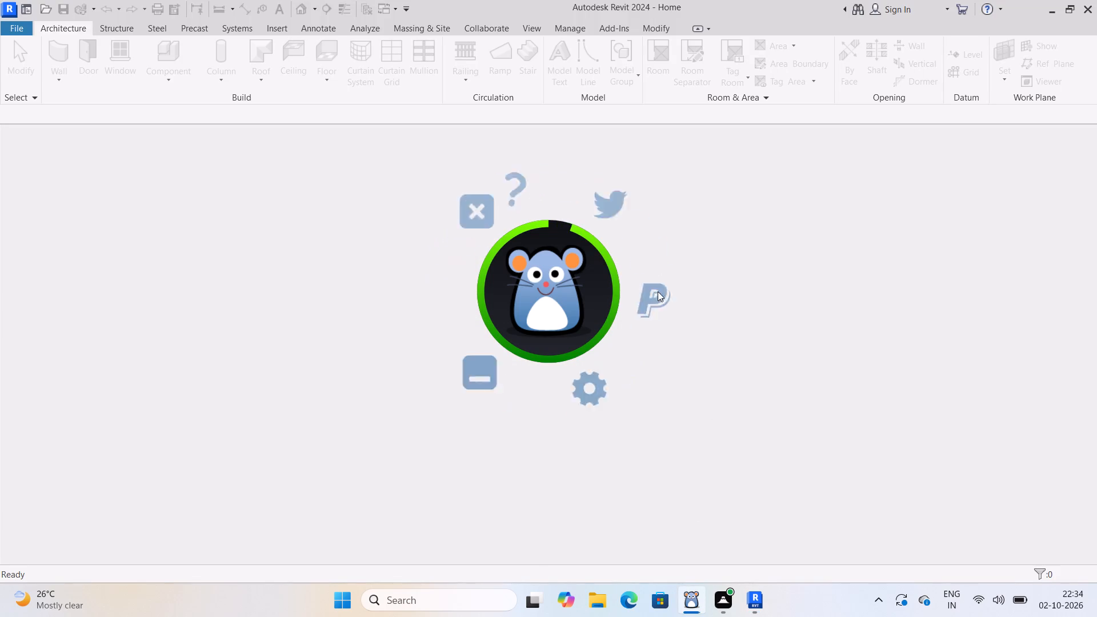
left_click(603, 203)
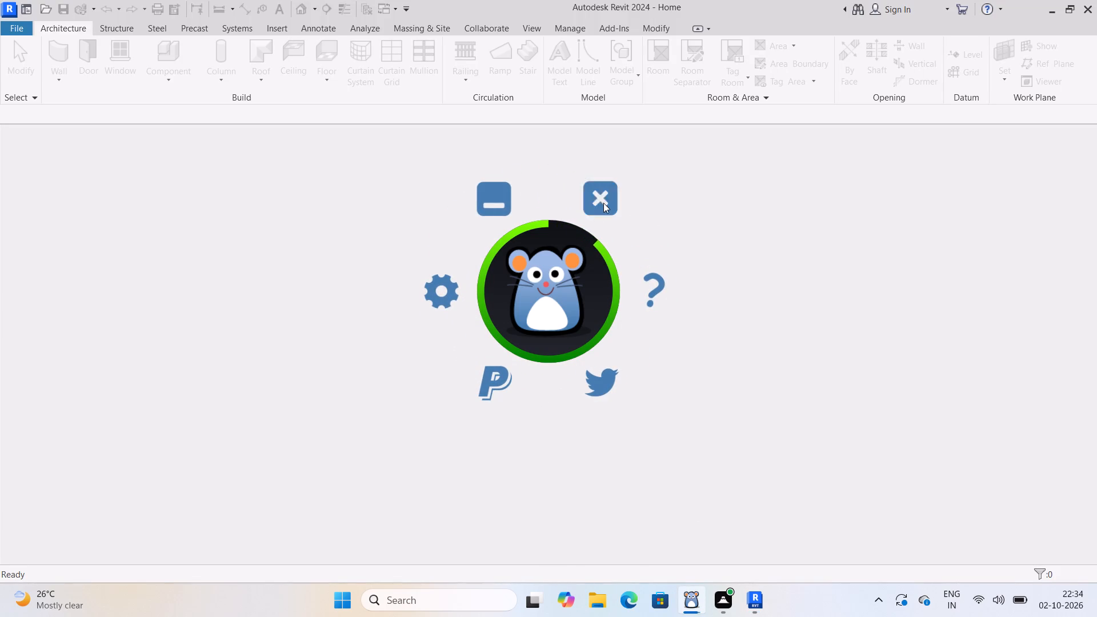
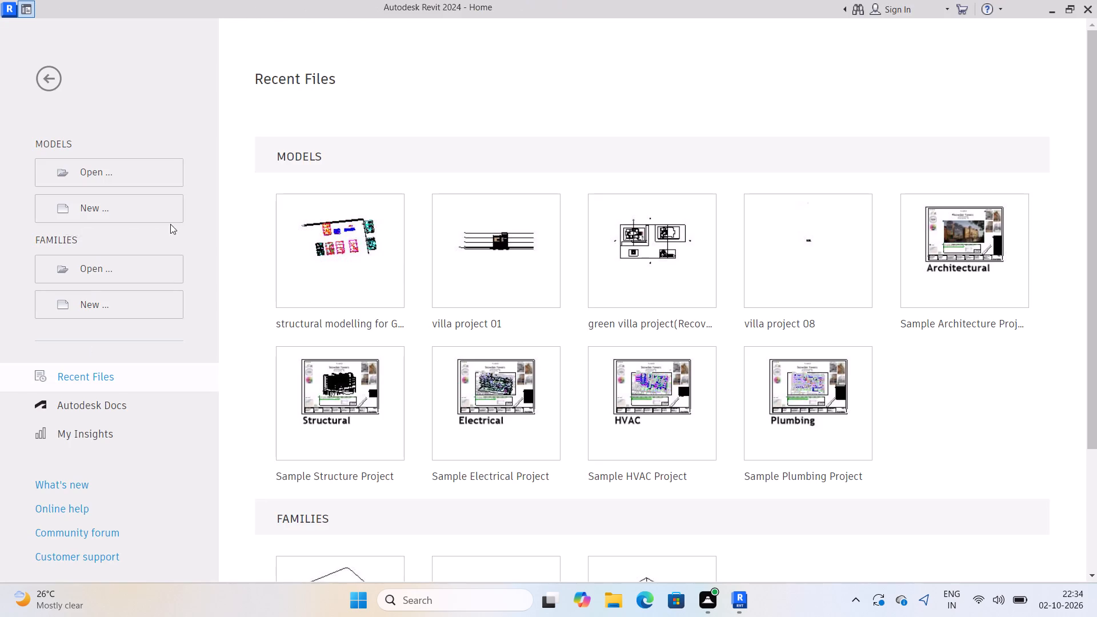
Open the recent structural modelling project for the G+4 residential building, deleting the dimensions with invalid references.
scroll(345, 257, "up", 3)
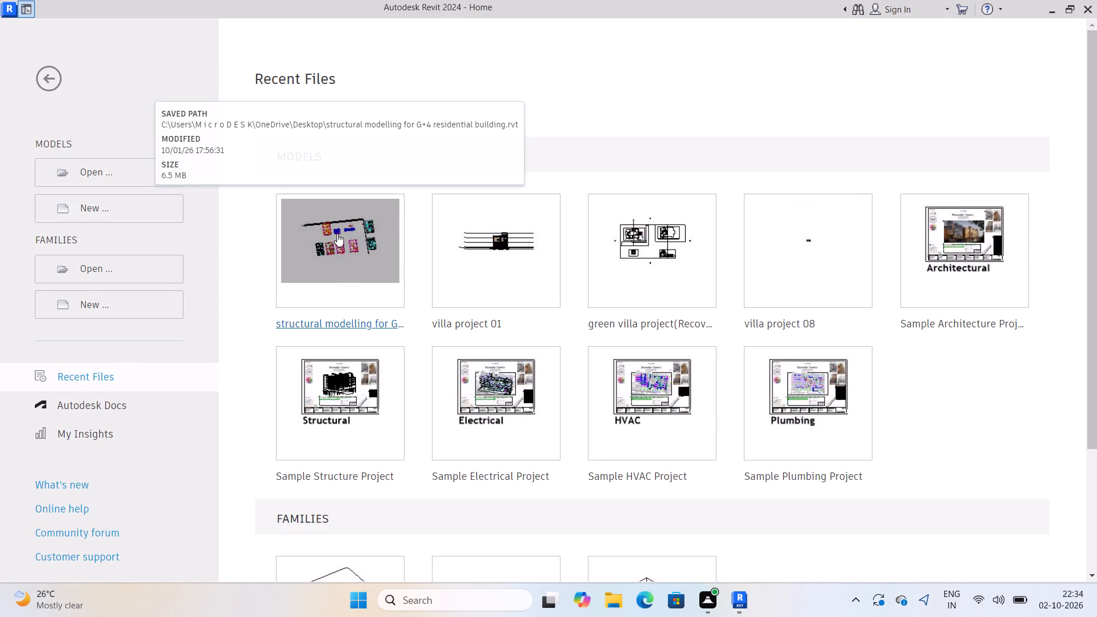
double_click(337, 234)
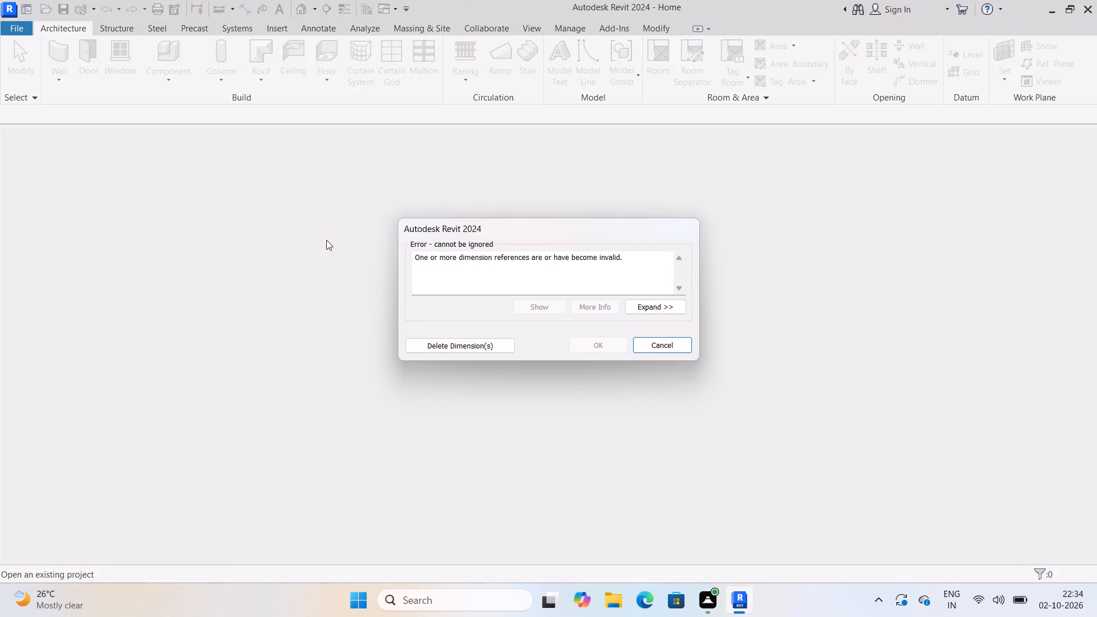
left_click(445, 344)
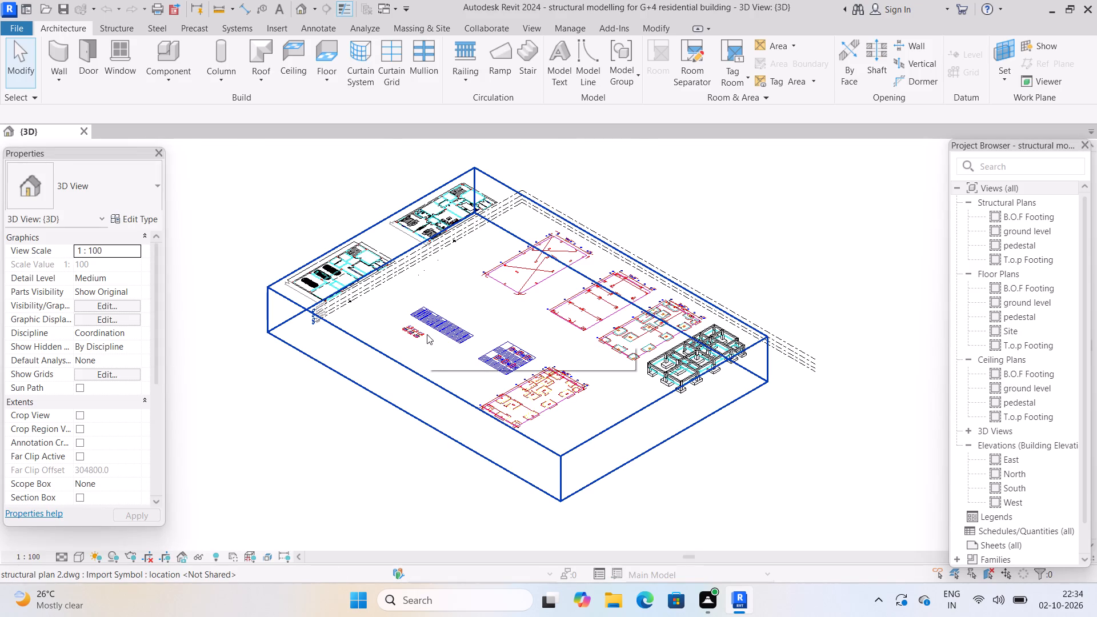
Examine the ground-level beam frame with its pedestals and footings in the 3D view.
scroll(535, 326, "up", 5)
scroll(741, 372, "up", 5)
middle_click_drag(672, 359, 241, 274)
scroll(513, 314, "up", 4)
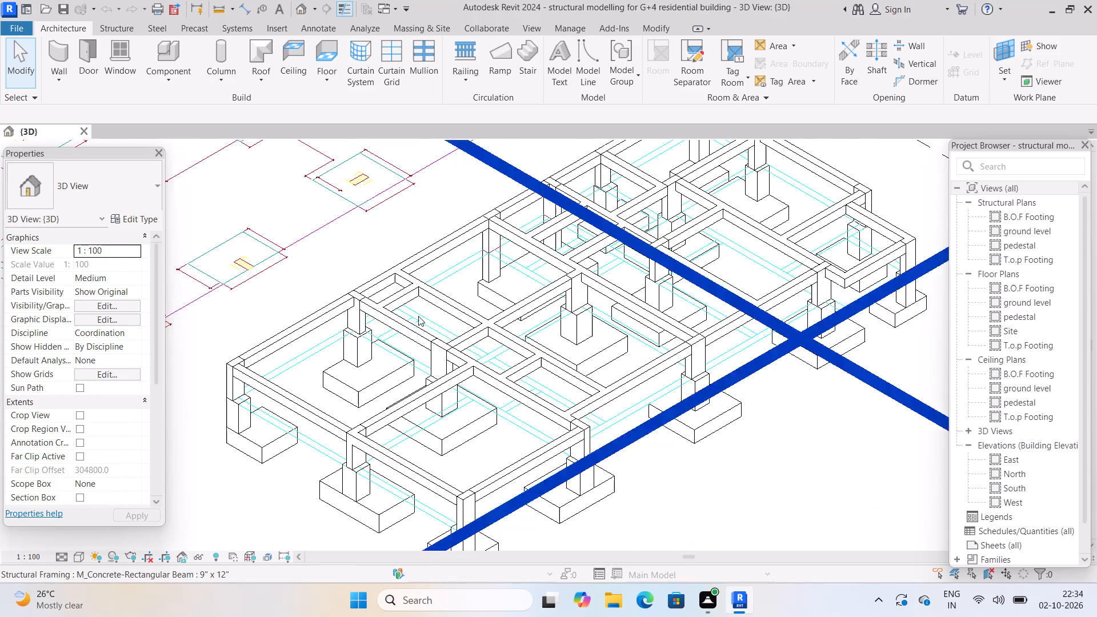
middle_click_drag(423, 343, 481, 348)
scroll(471, 327, "down", 3)
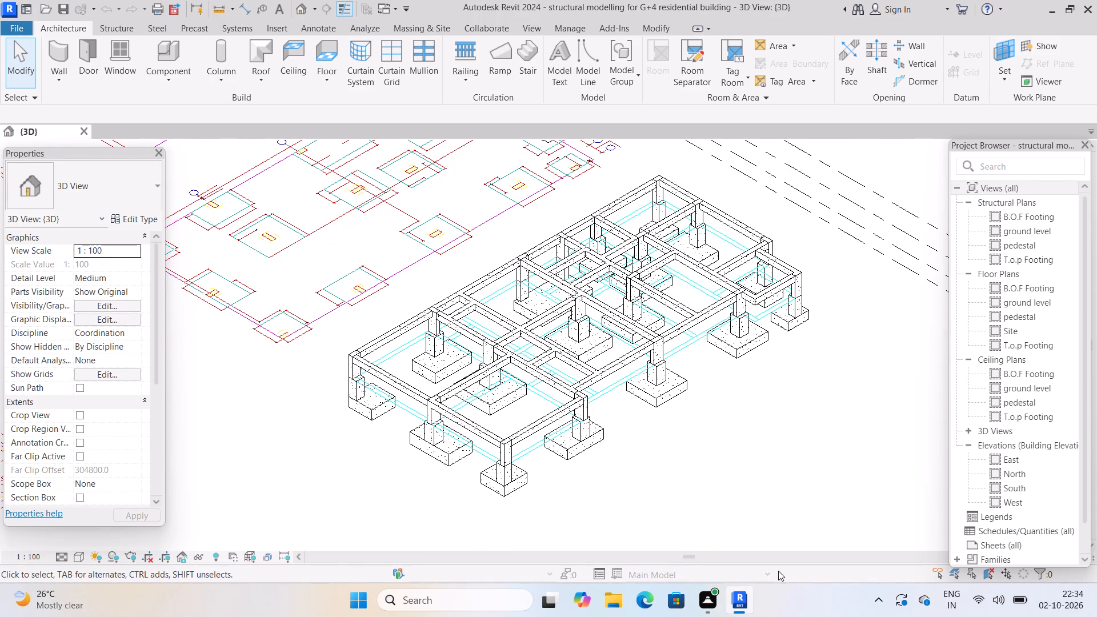
Launch the Move Mouse utility and set its appearance options to hide its window and system tray icon.
left_click(430, 602)
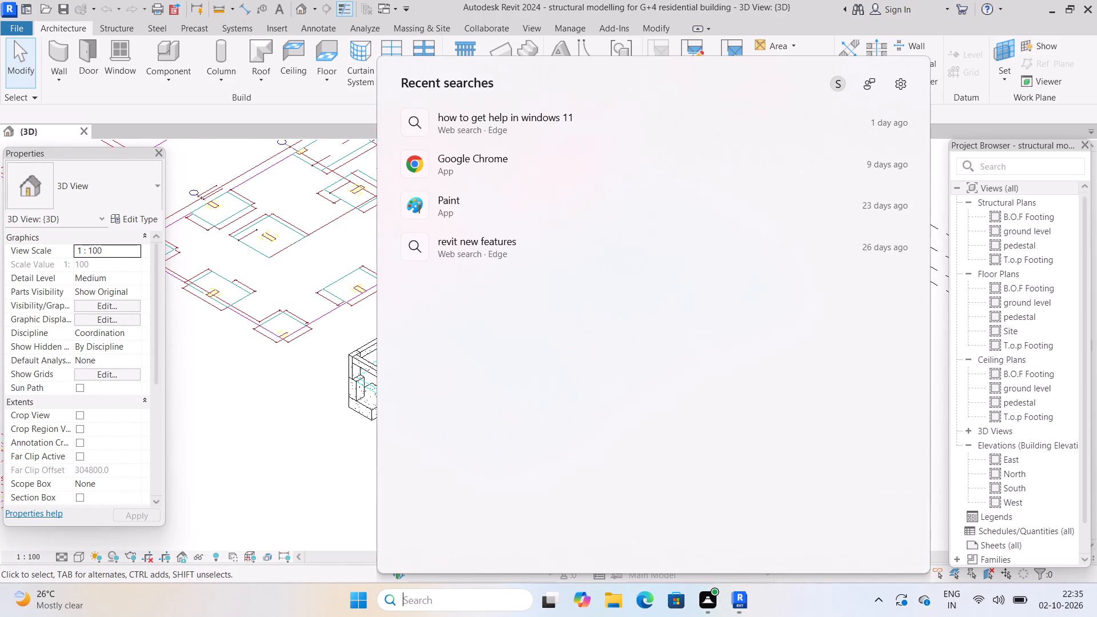
type("mo")
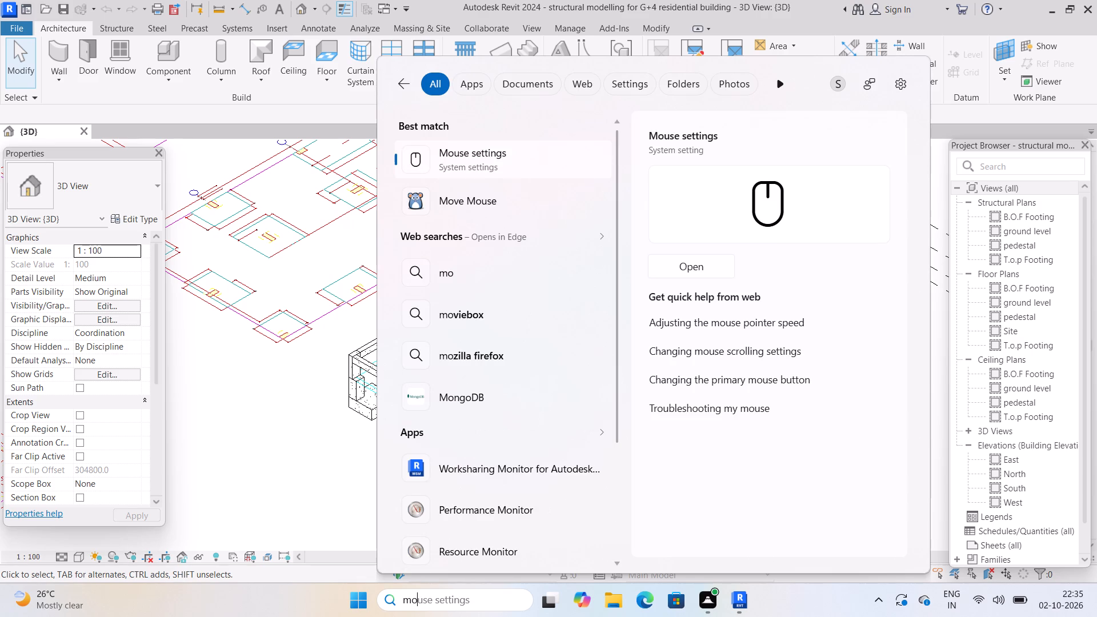
left_click(483, 206)
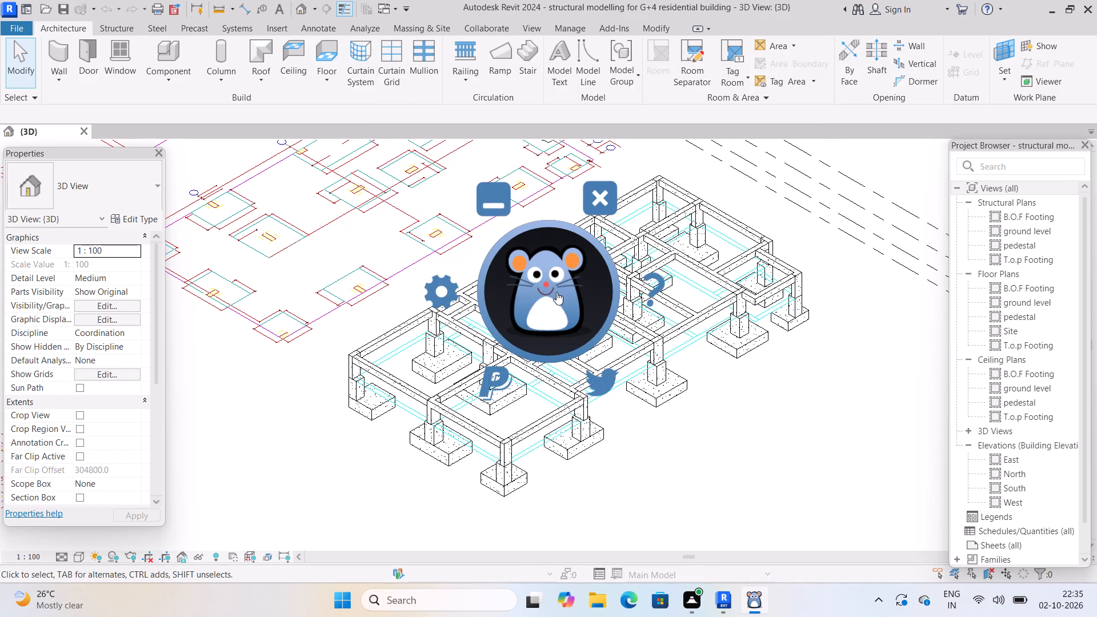
left_click_drag(538, 254, 521, 345)
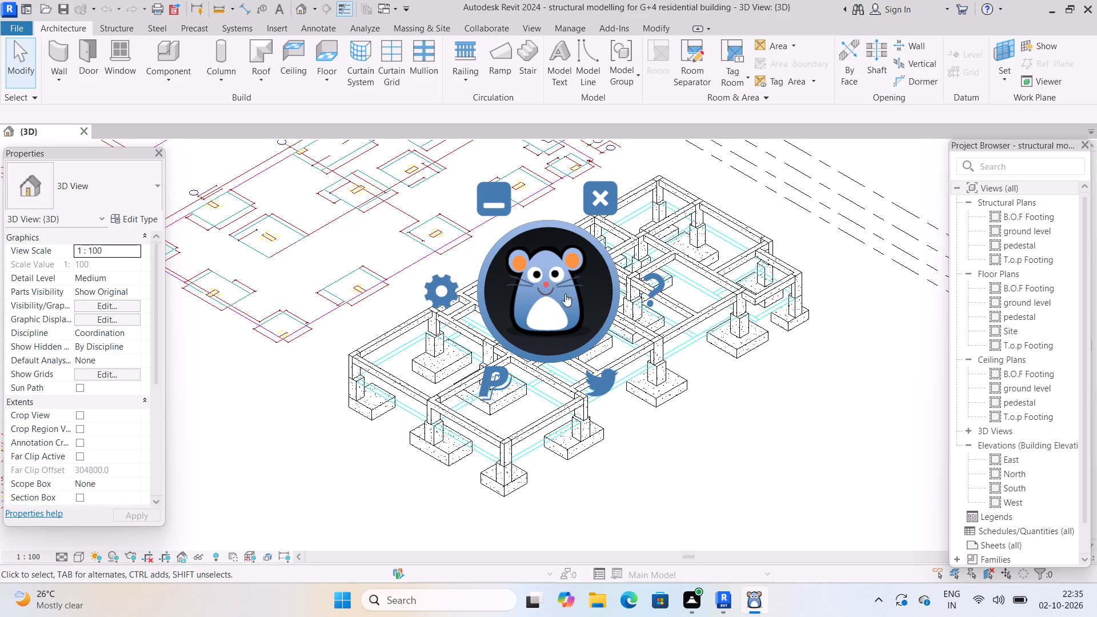
left_click(433, 290)
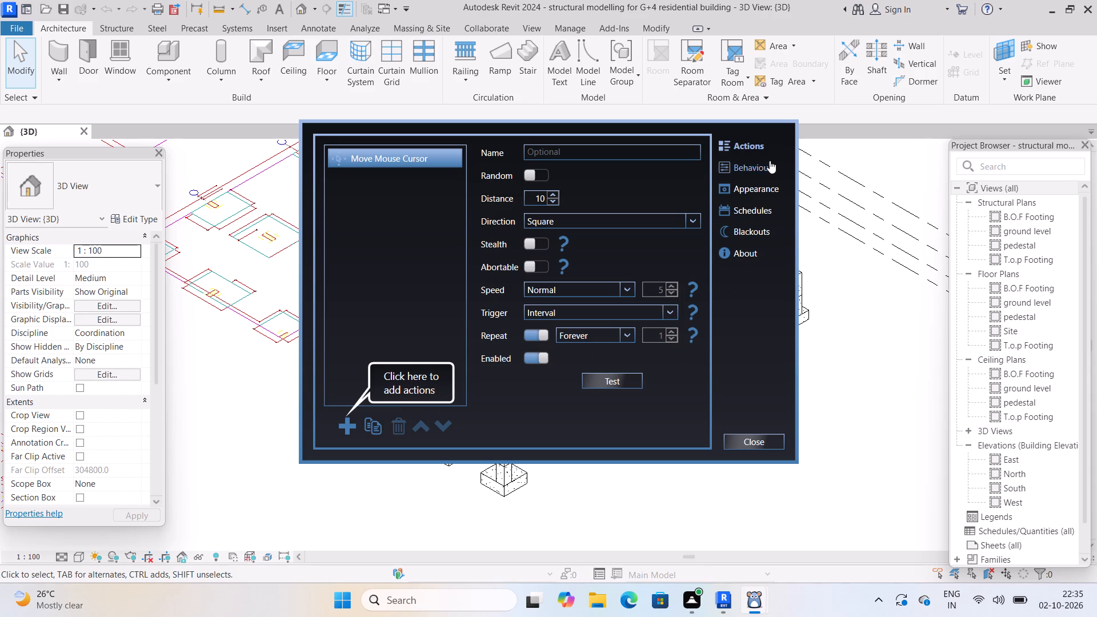
left_click(768, 182)
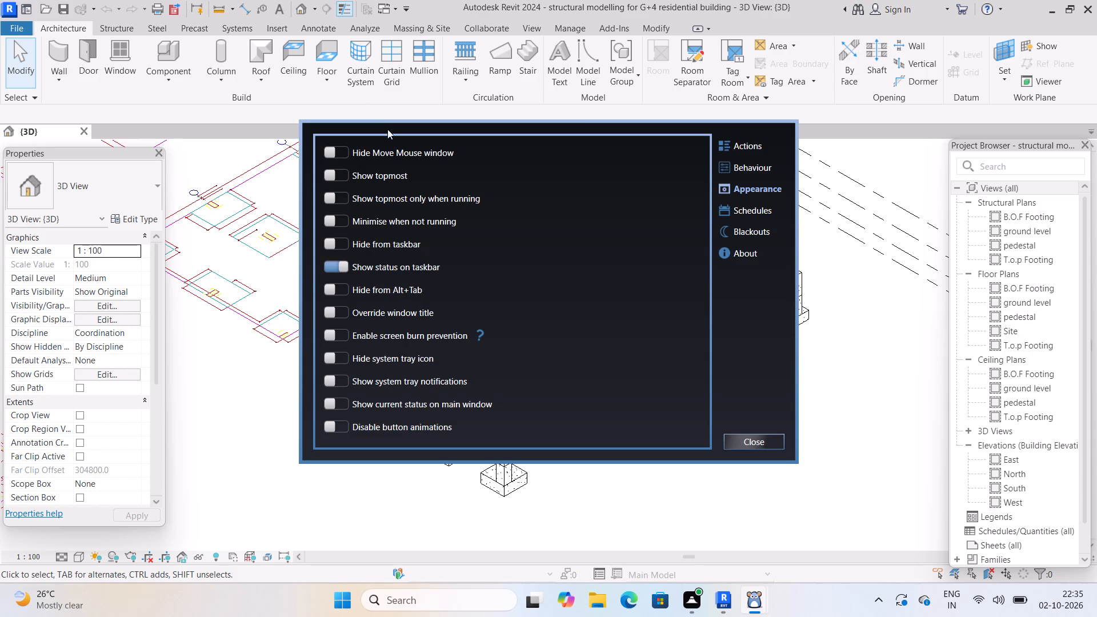
left_click(329, 150)
double_click(332, 152)
left_click_drag(329, 152, 362, 159)
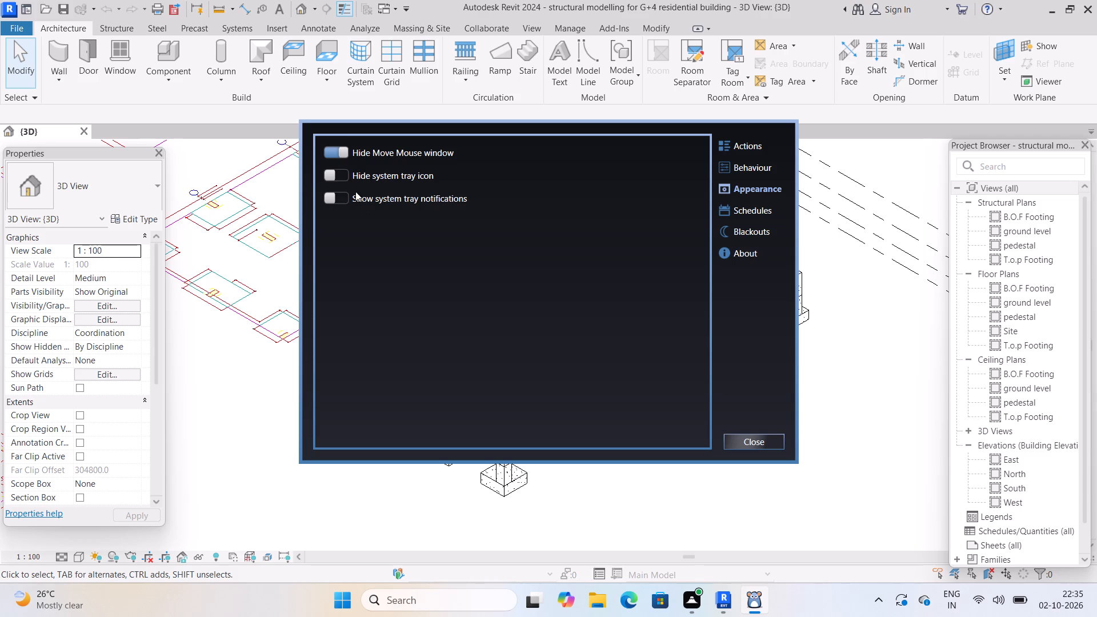
left_click(339, 175)
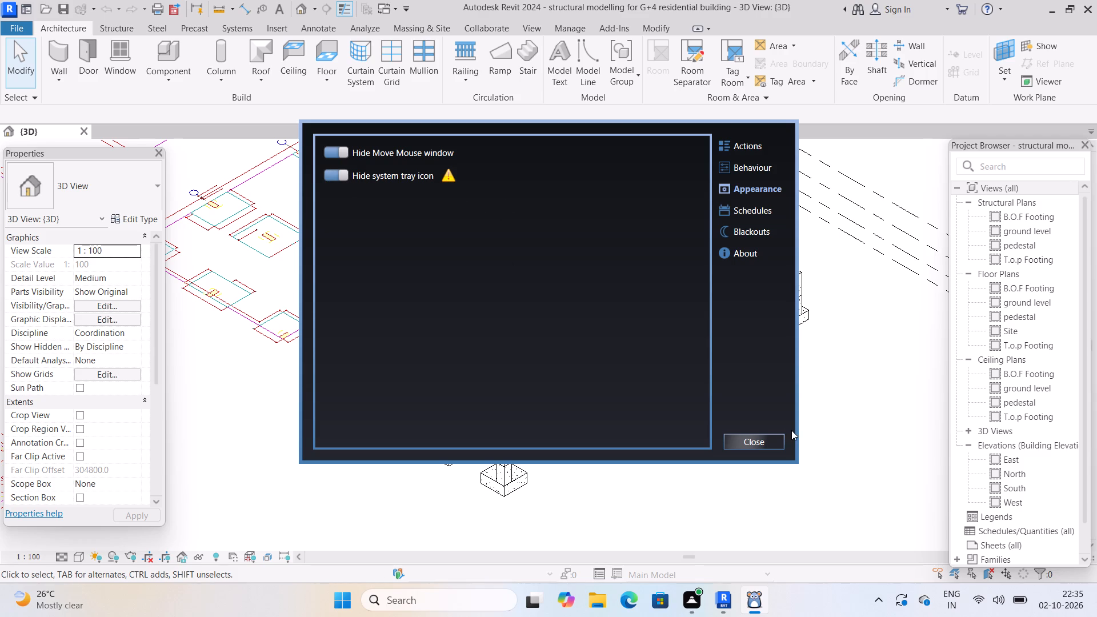
left_click(772, 438)
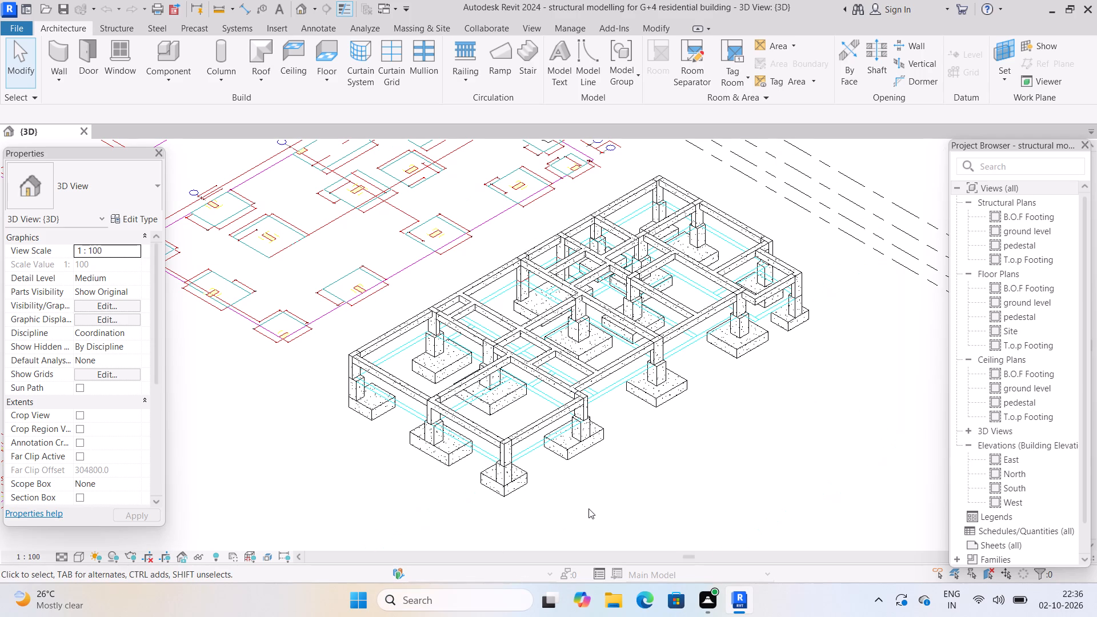
Relaunch the Move Mouse utility from the recent searches.
left_click(481, 600)
left_click(509, 131)
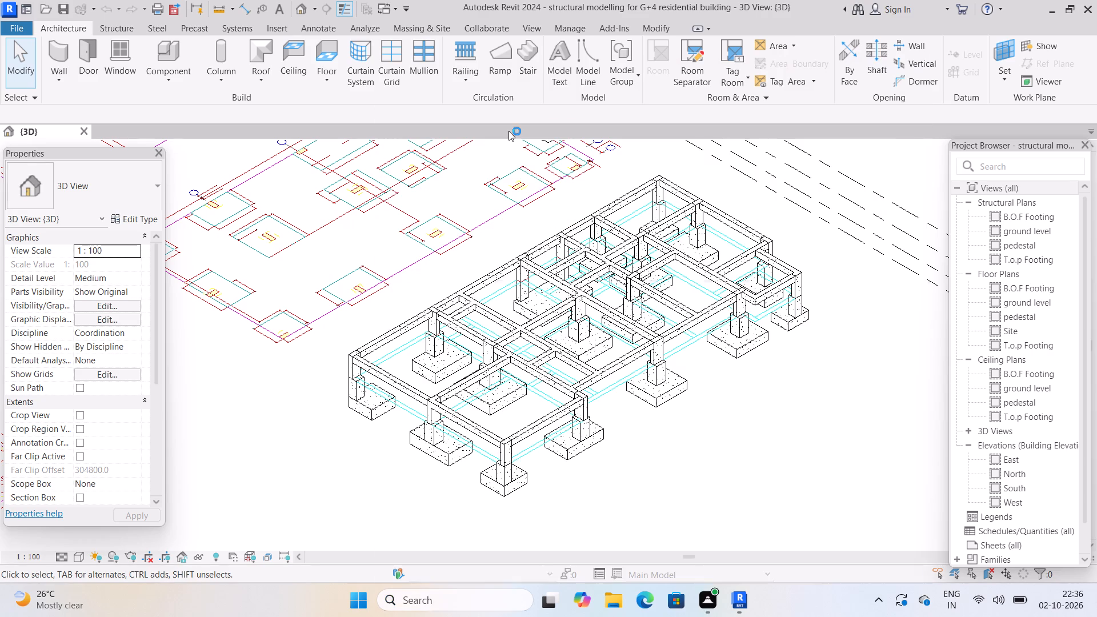
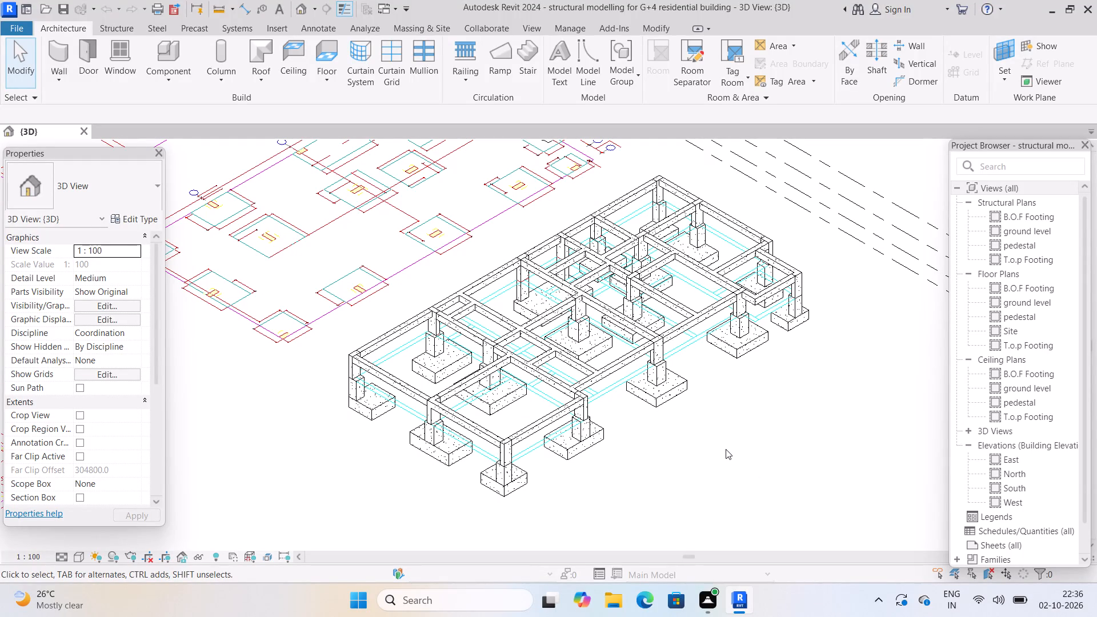
Launch the Move Mouse utility again from the recent Windows searches.
left_click(431, 598)
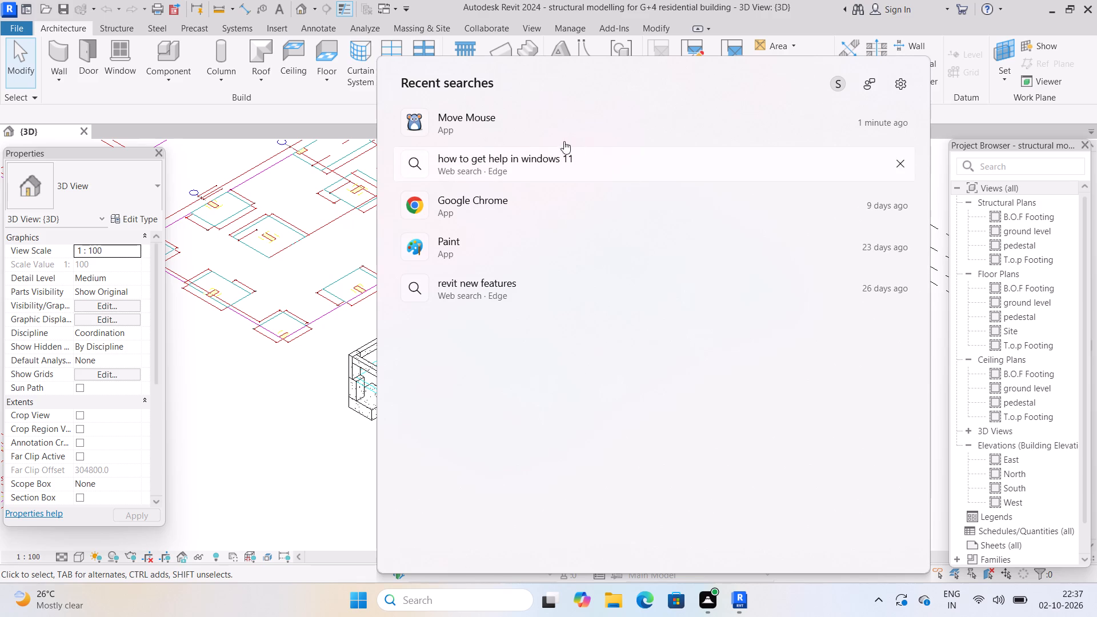
left_click(547, 131)
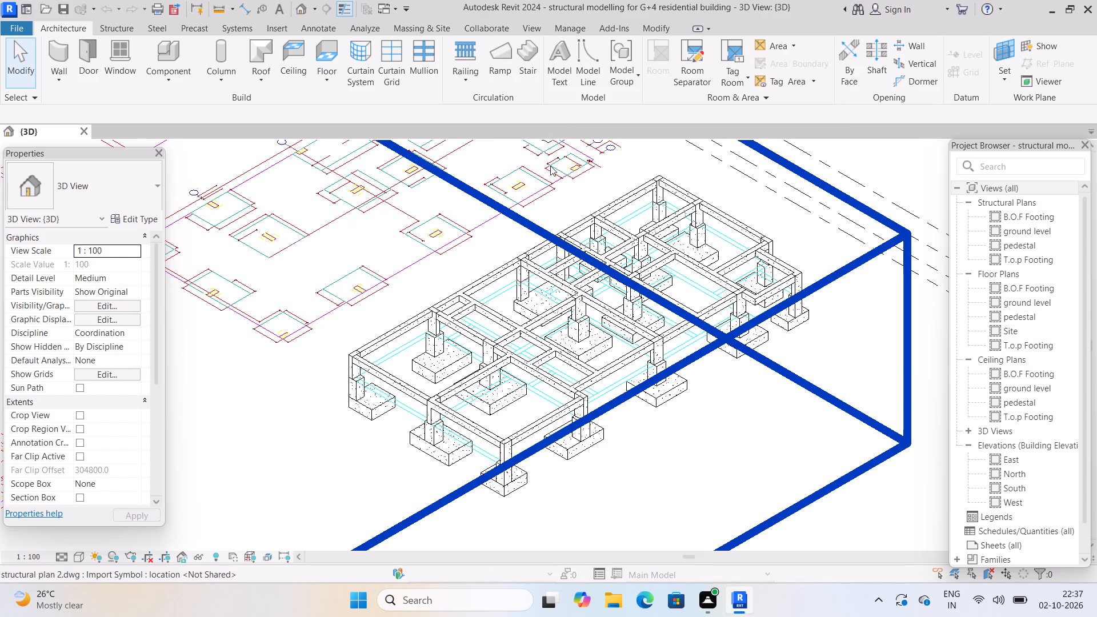
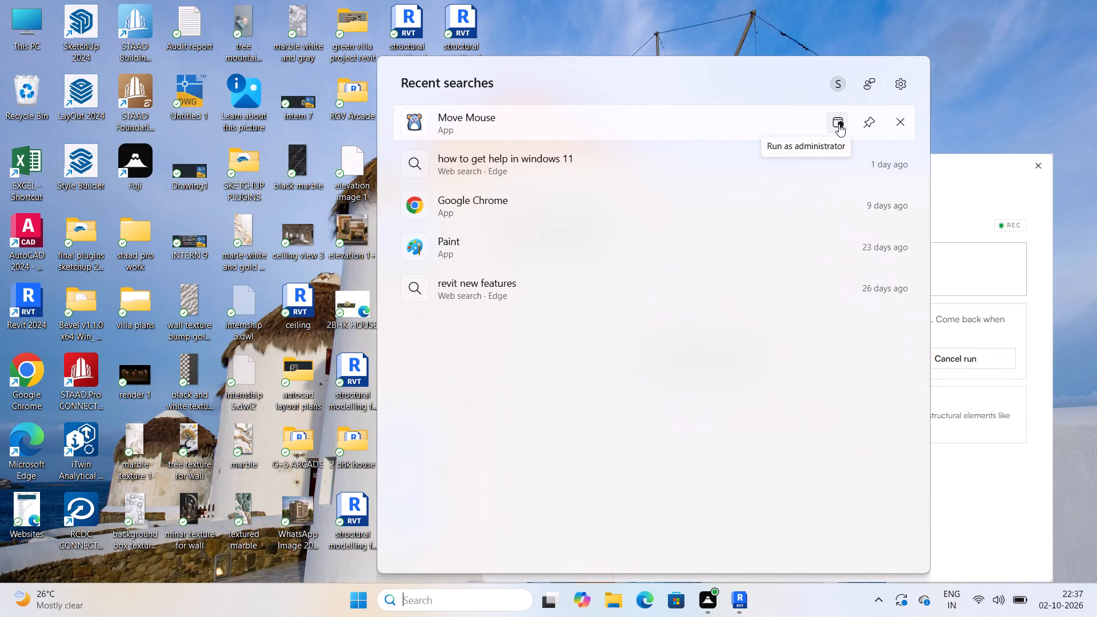
Open the Move Mouse app from the recent Windows searches.
double_click(619, 130)
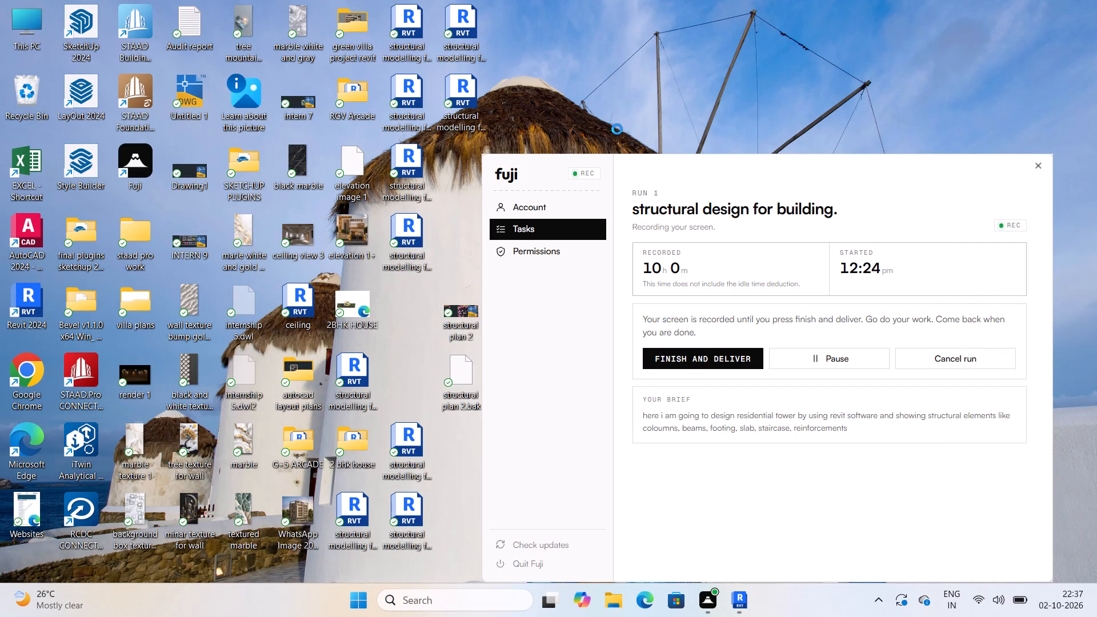
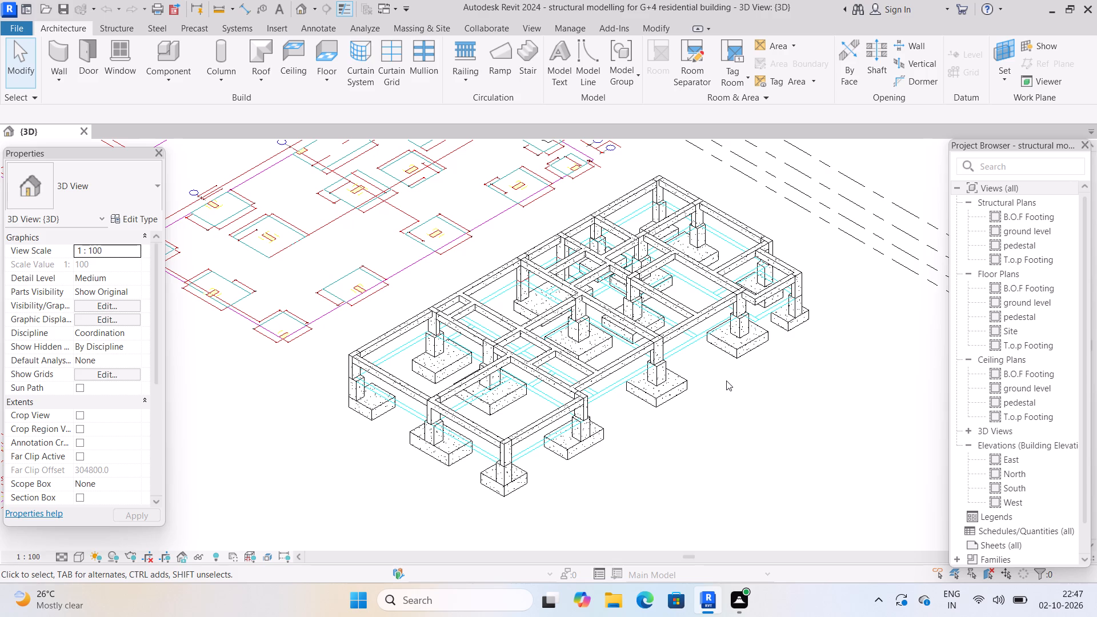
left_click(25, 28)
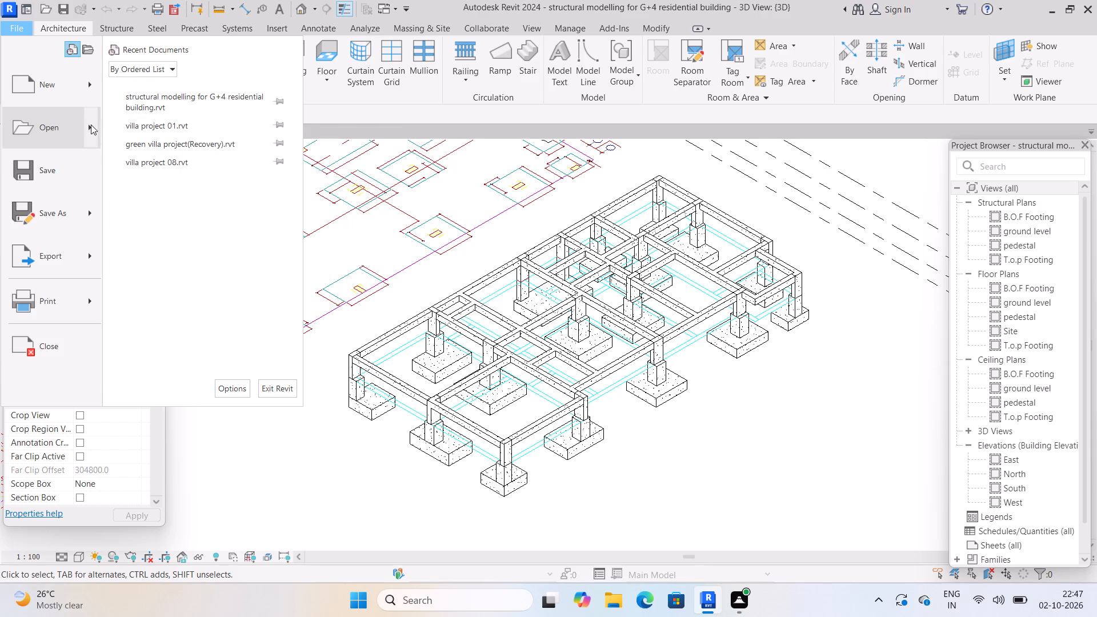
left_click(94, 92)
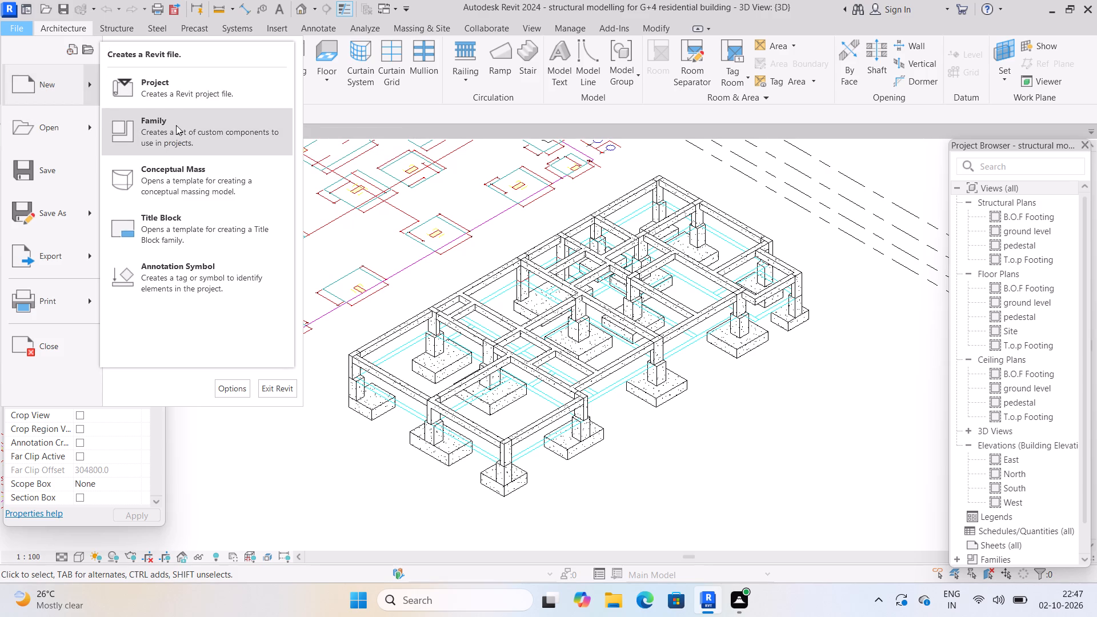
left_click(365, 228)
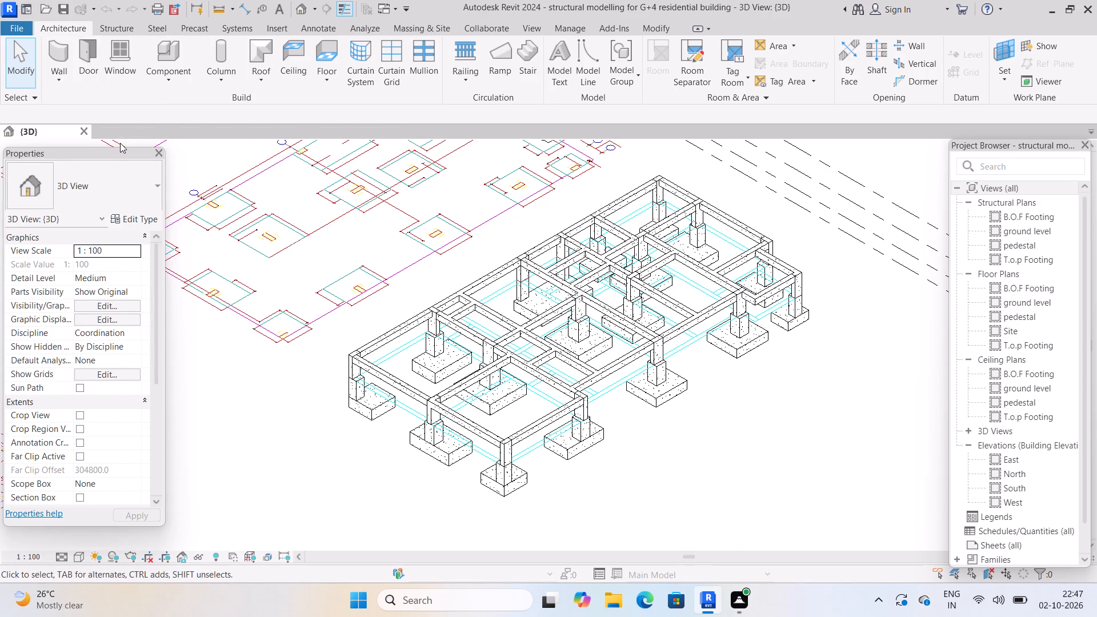
Sort the recent documents list by type, leaving the project open in its 3D view.
left_click(19, 26)
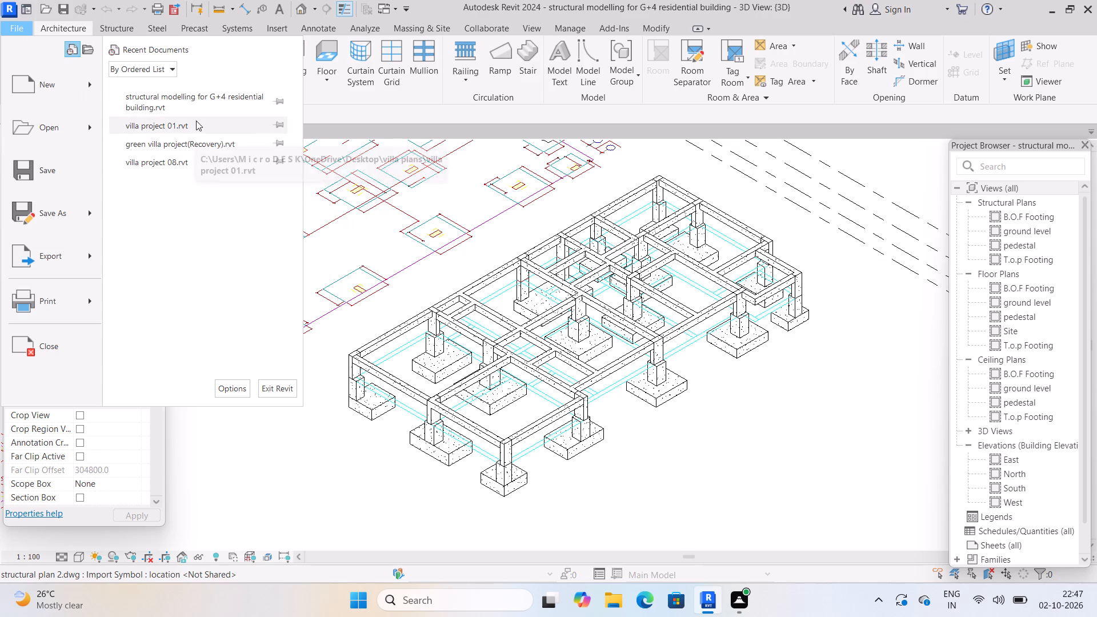
left_click(171, 69)
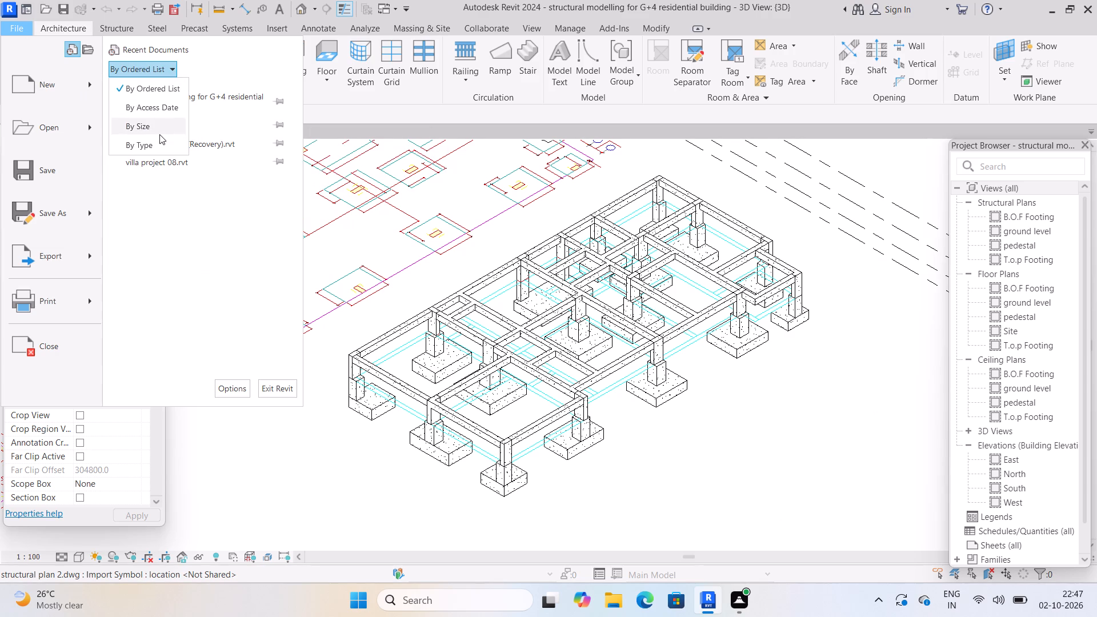
left_click(158, 143)
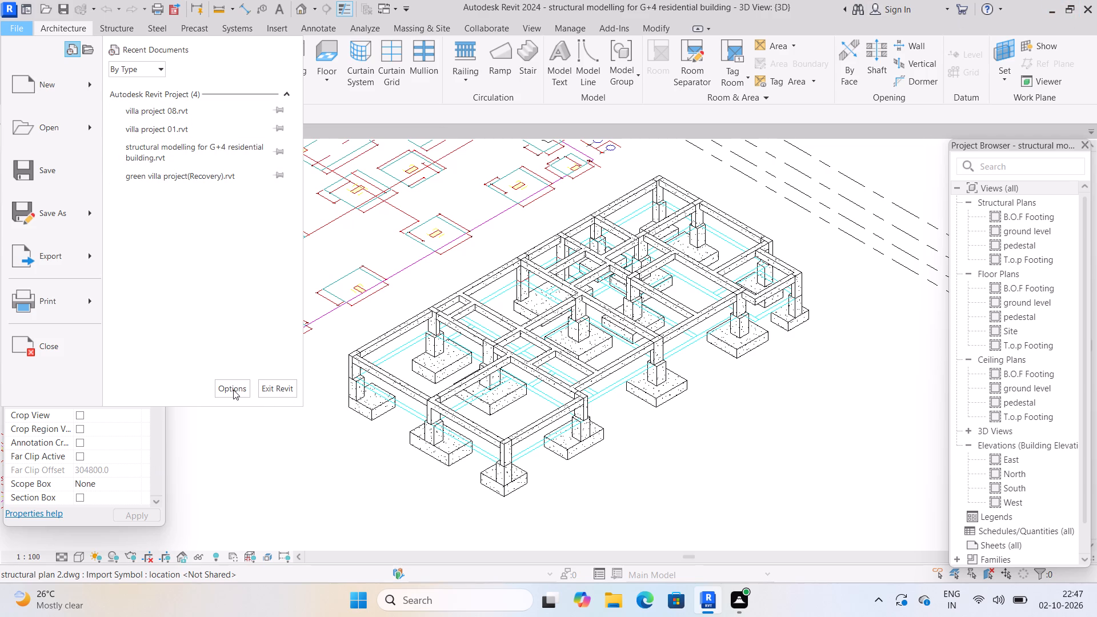
left_click(275, 454)
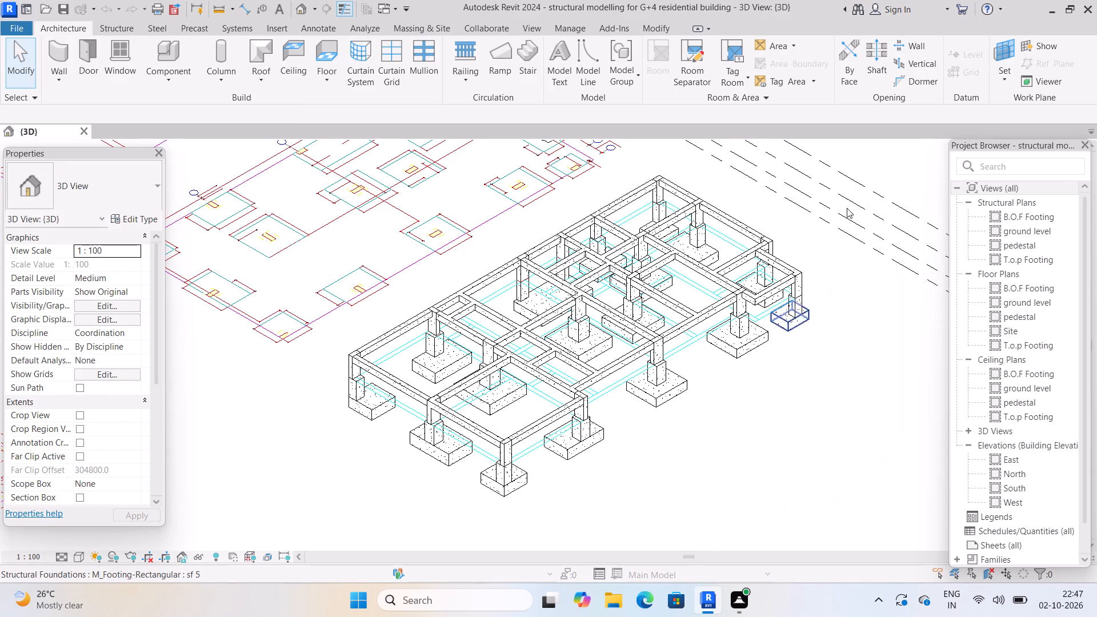
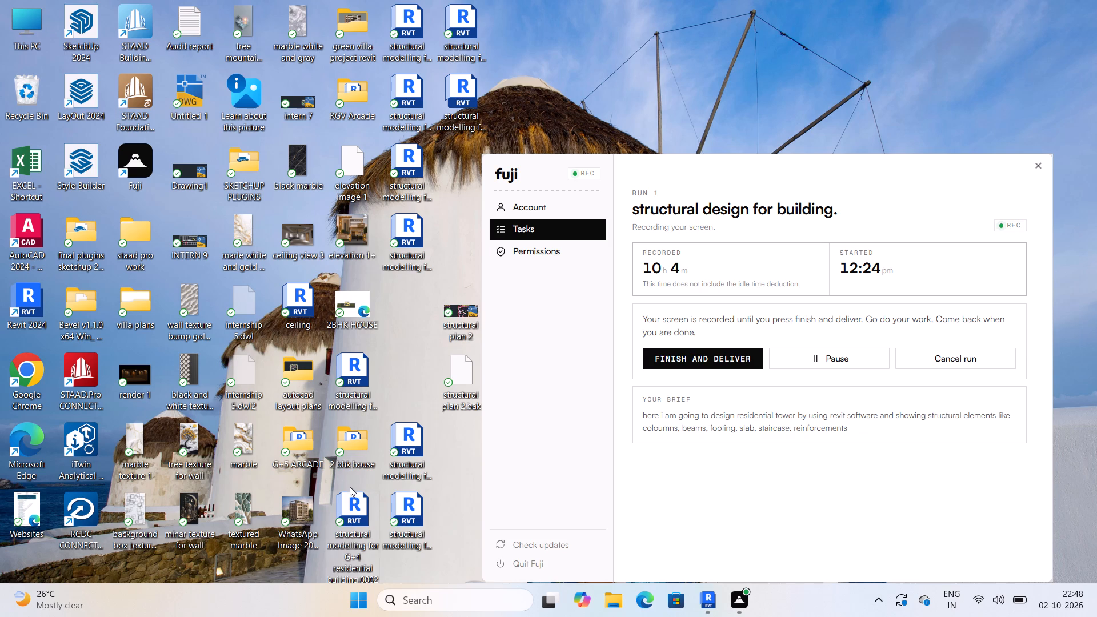
Open the G+5 arcade project in Revit from the G+5 ARCADE folder on the desktop.
double_click(310, 436)
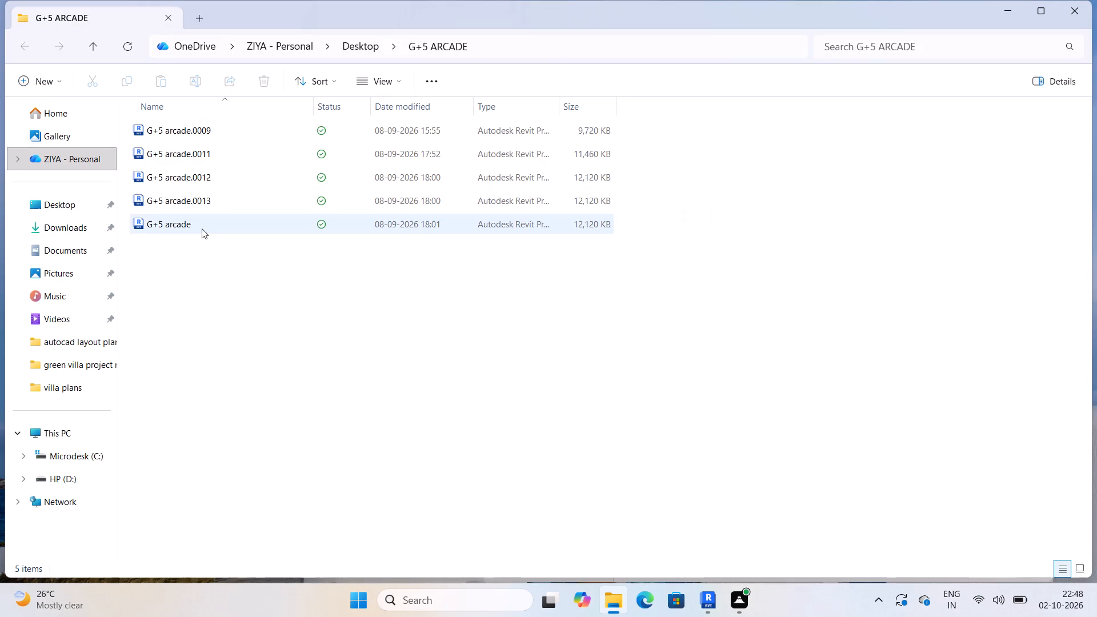
double_click(202, 229)
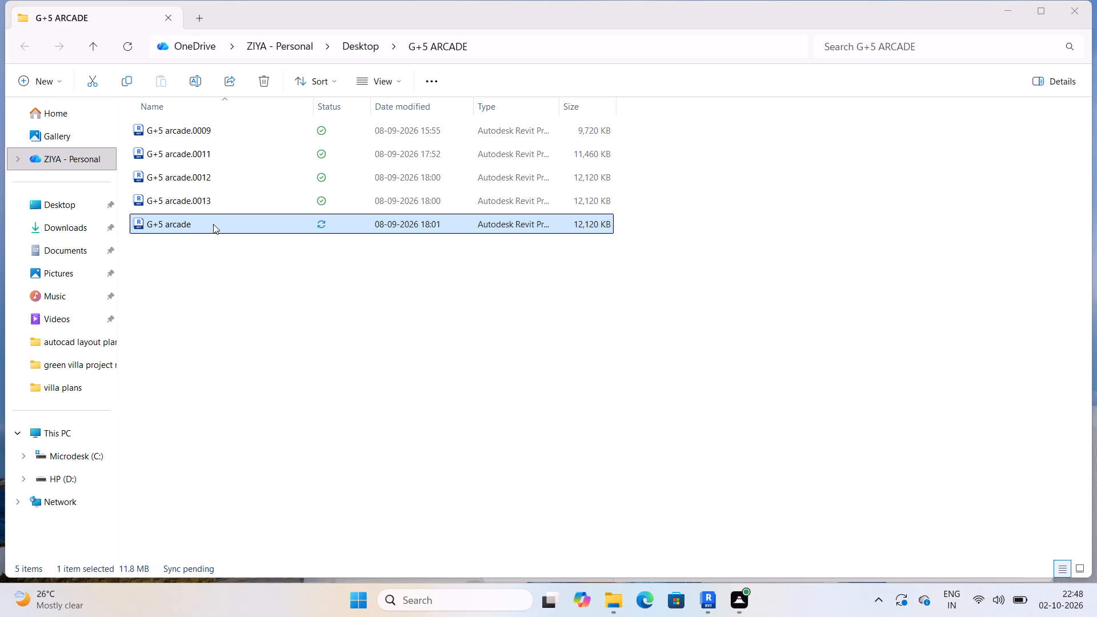
double_click(213, 224)
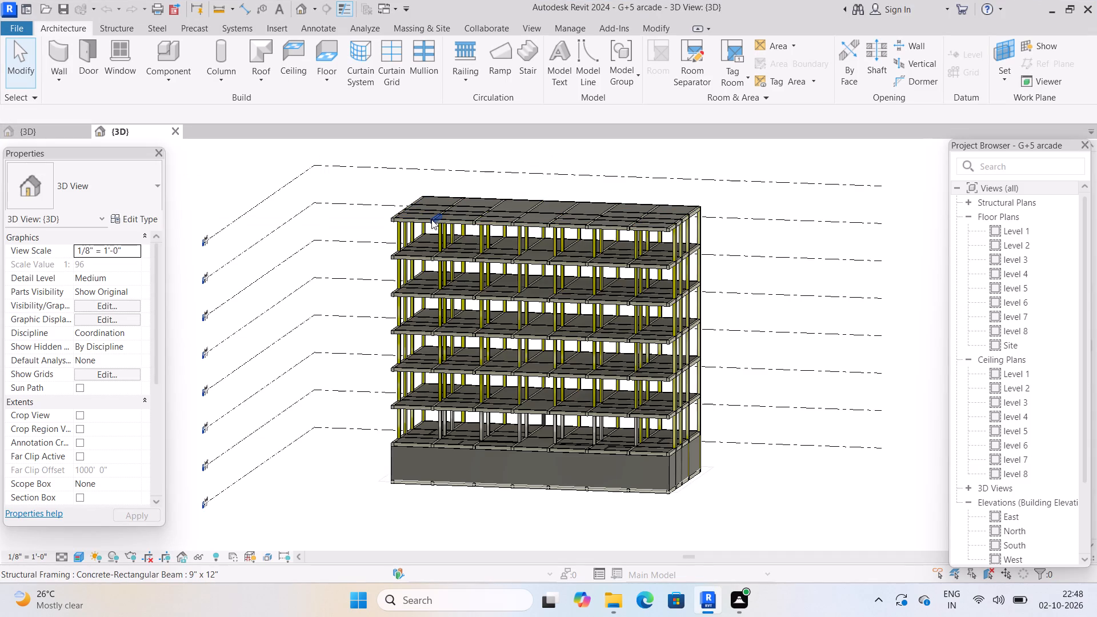
Compare the 3D views of the G+4 residential building and G+5 arcade projects, and minimize Revit.
left_click(57, 132)
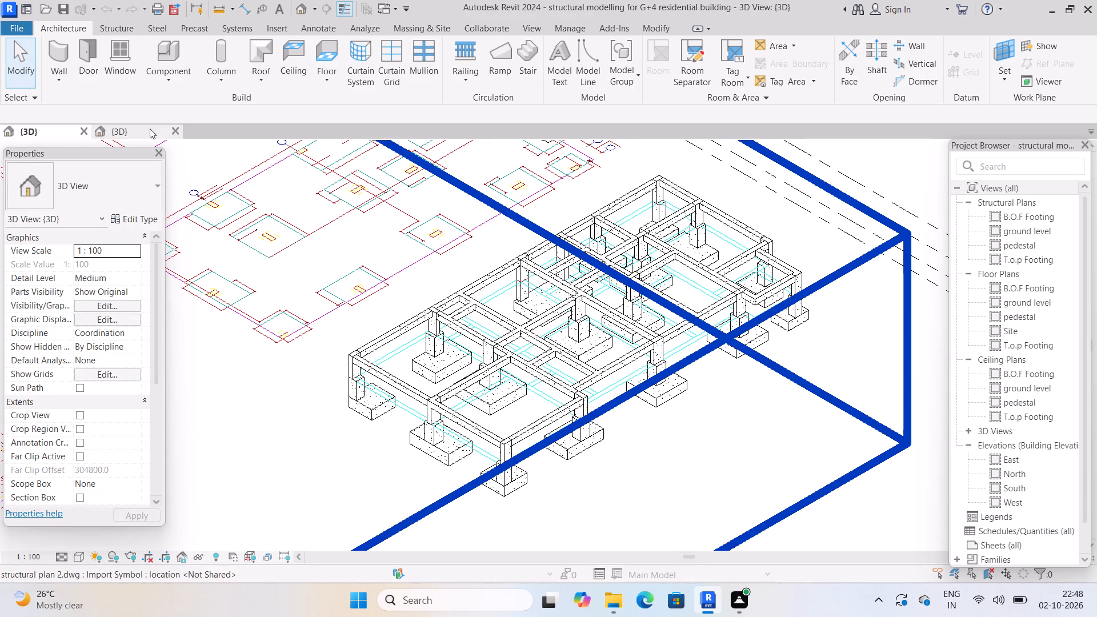
left_click(150, 129)
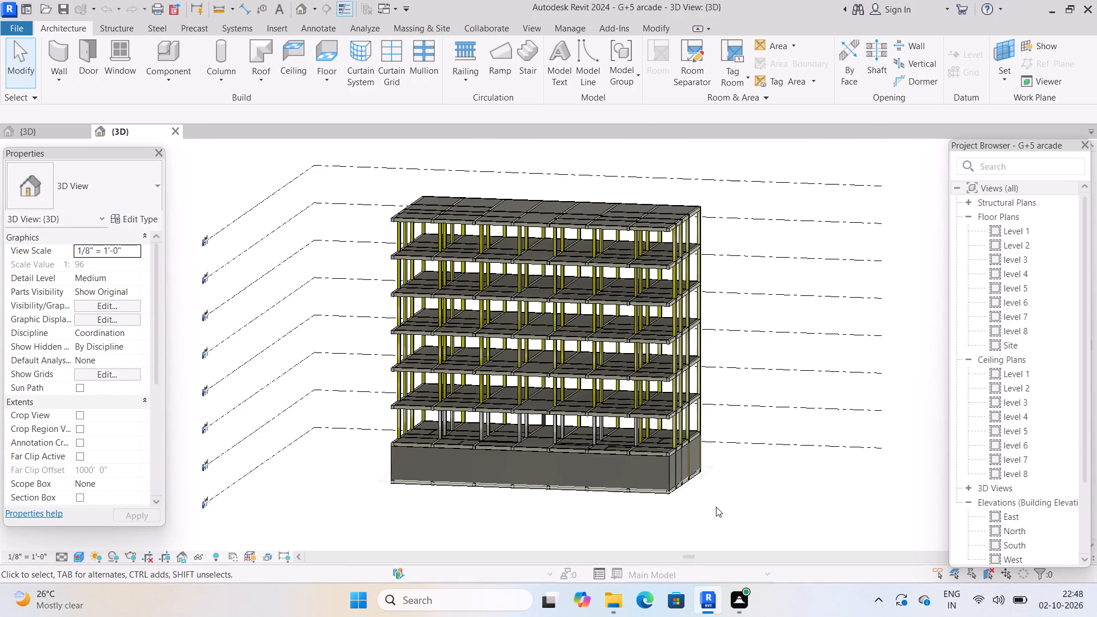
left_click(1051, 11)
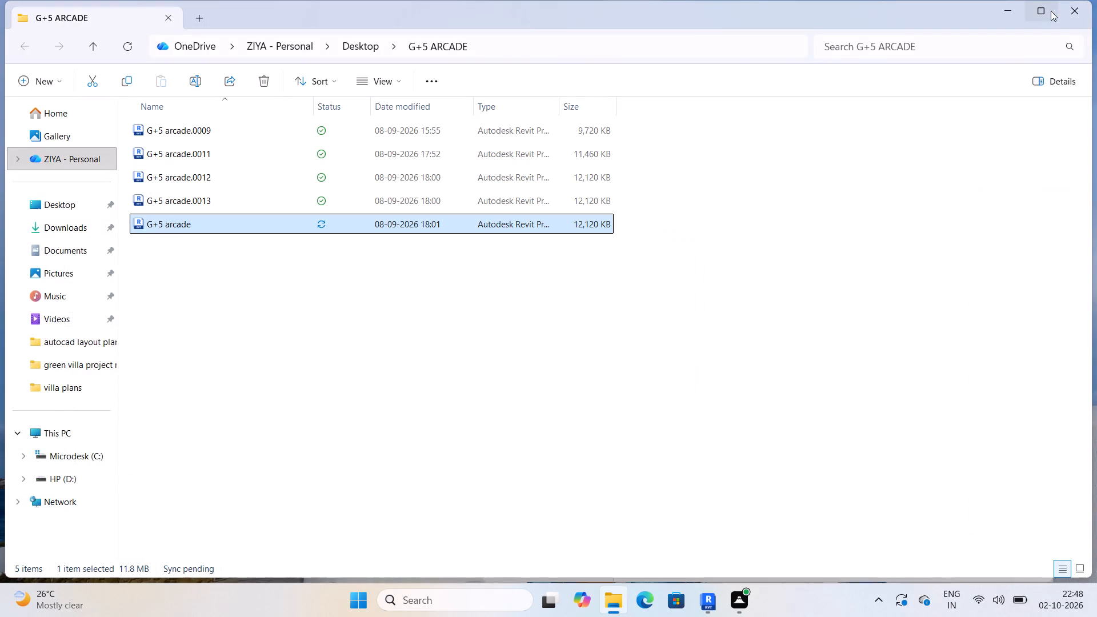
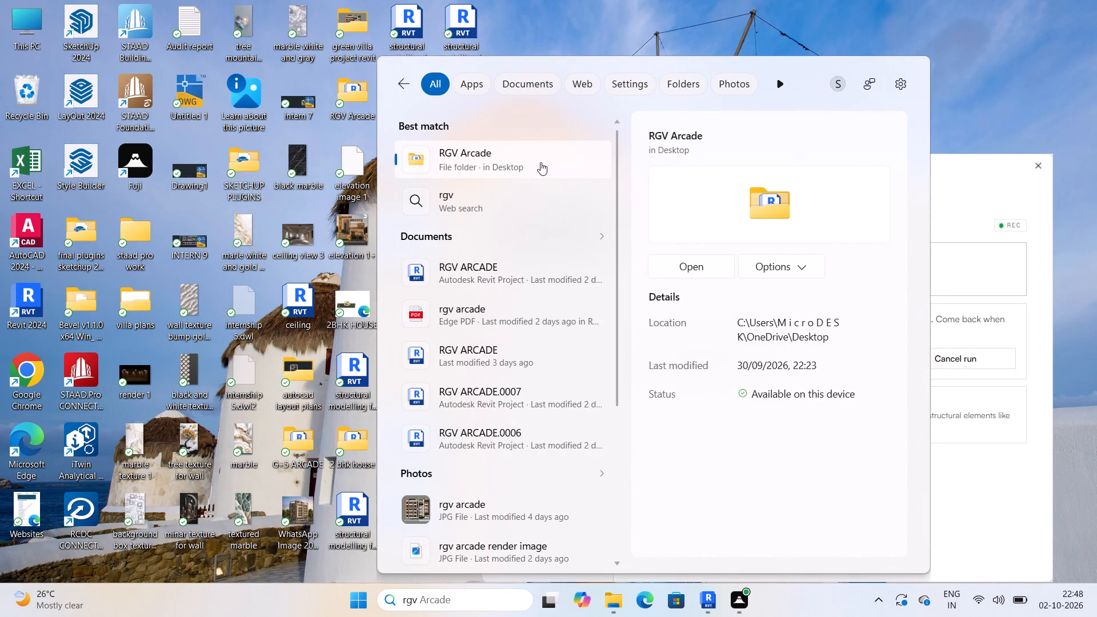
Open the RGV ARCADE Revit project from the desktop search results.
double_click(484, 284)
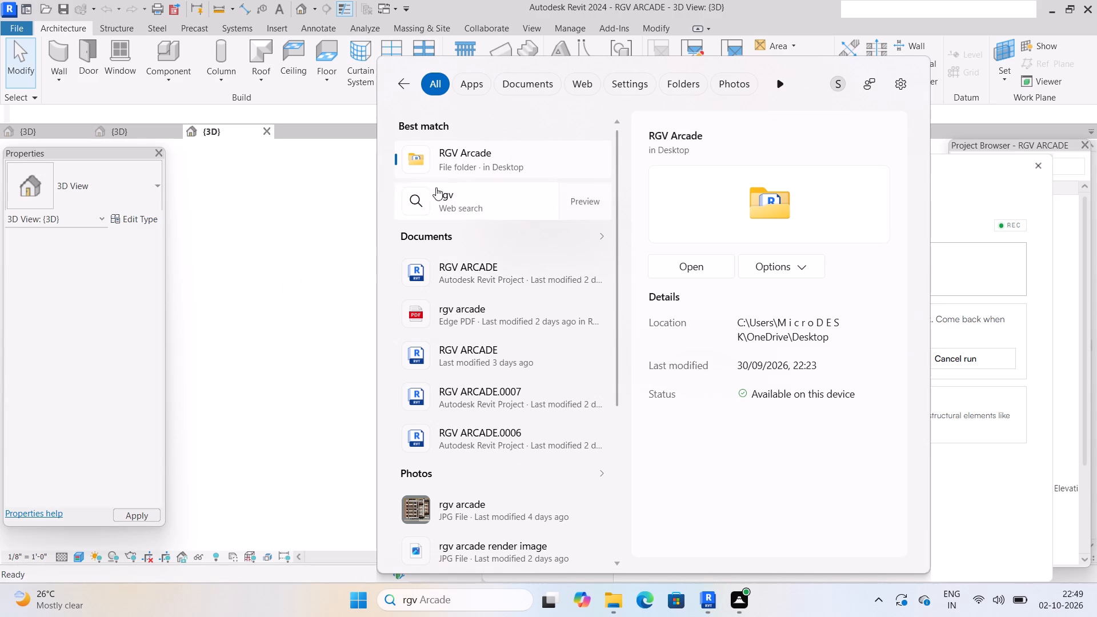
left_click(402, 78)
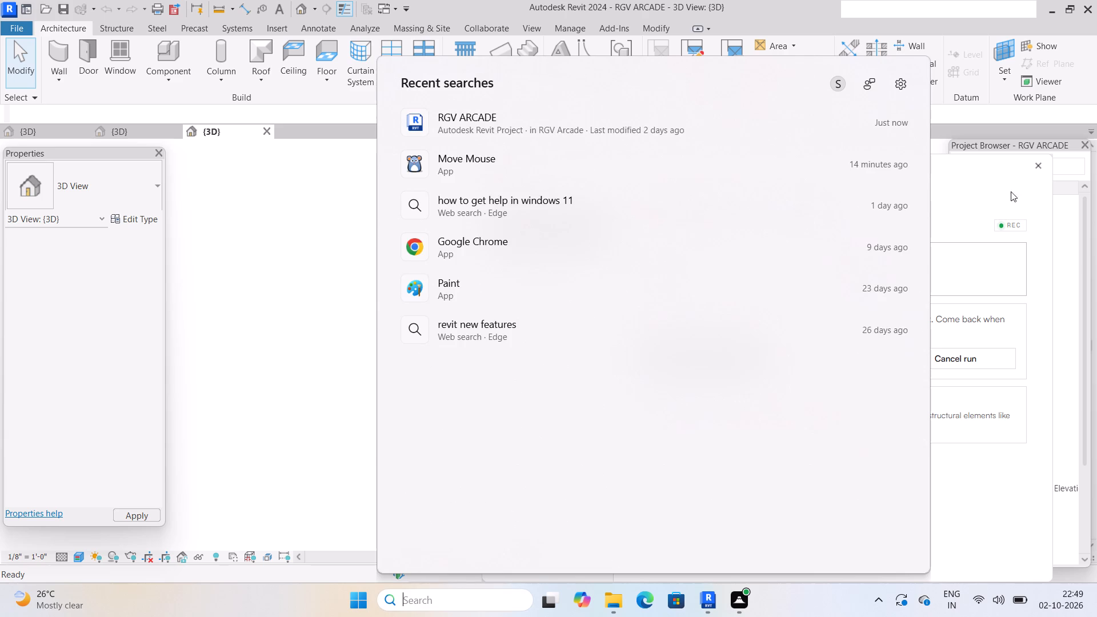
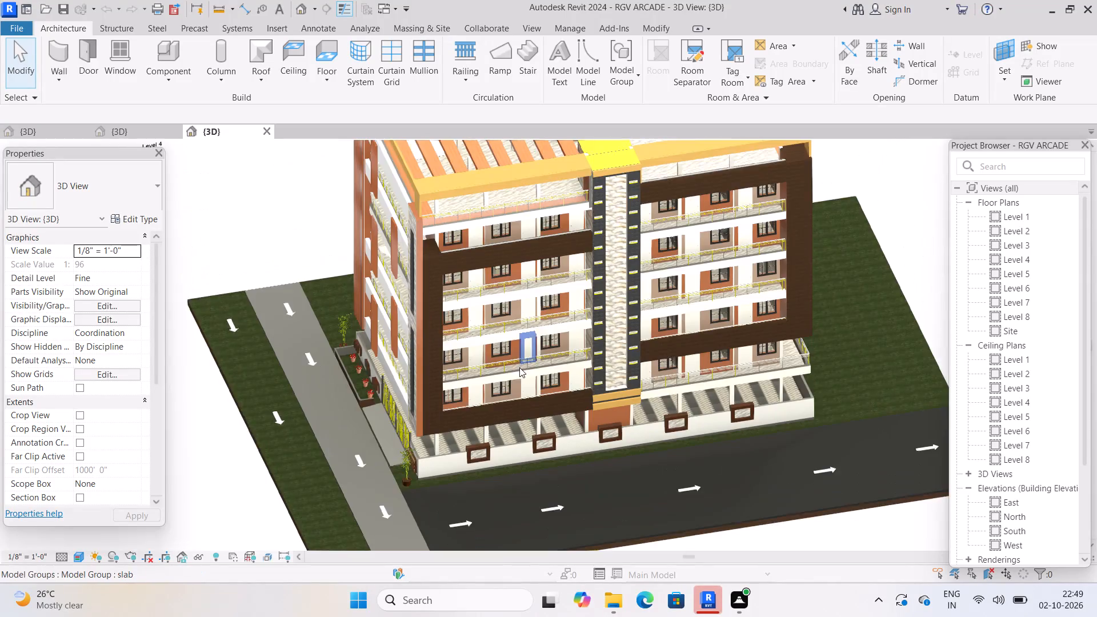
Examine the front facade and street-side compound wall of the RGV ARCADE building in the 3D view.
scroll(513, 384, "up", 3)
scroll(513, 384, "down", 2)
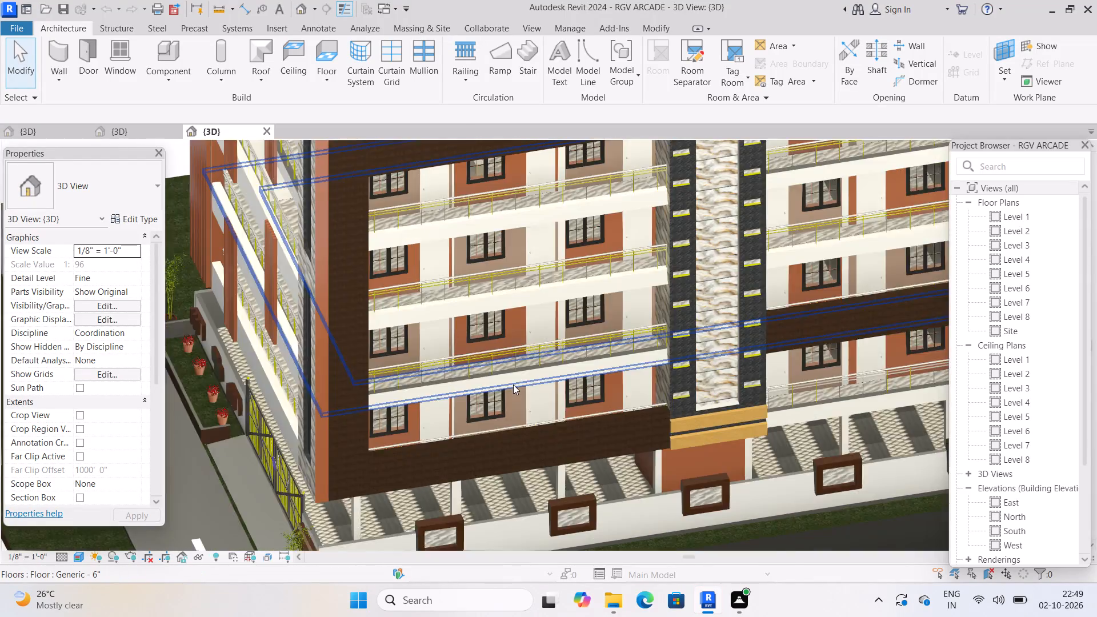
scroll(483, 342, "down", 3)
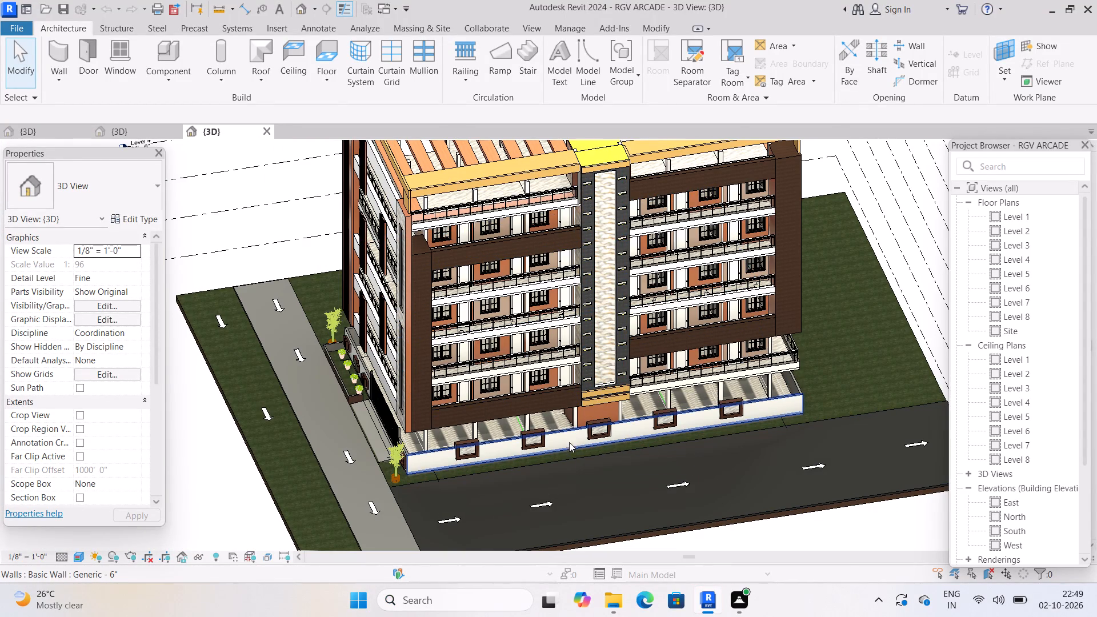
scroll(635, 381, "down", 2)
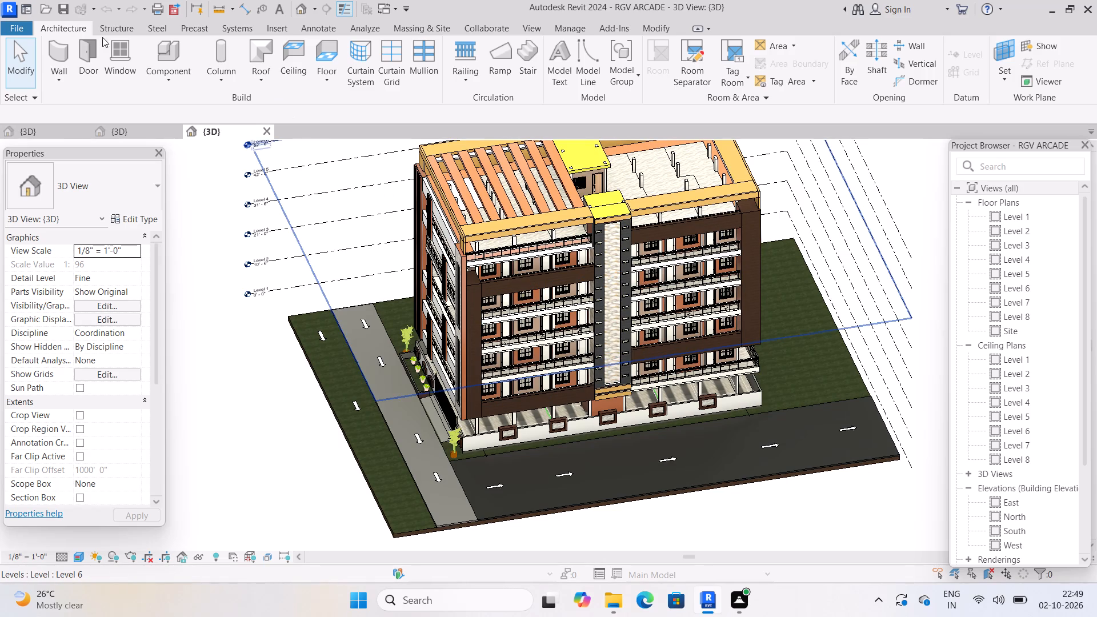
scroll(486, 367, "up", 2)
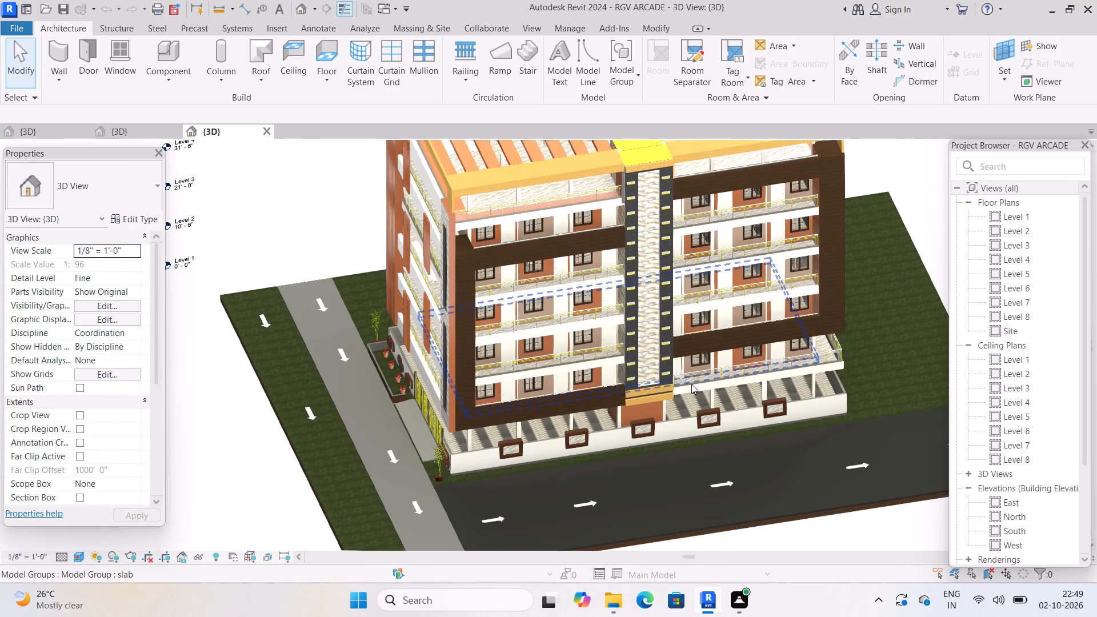
scroll(691, 384, "down", 3)
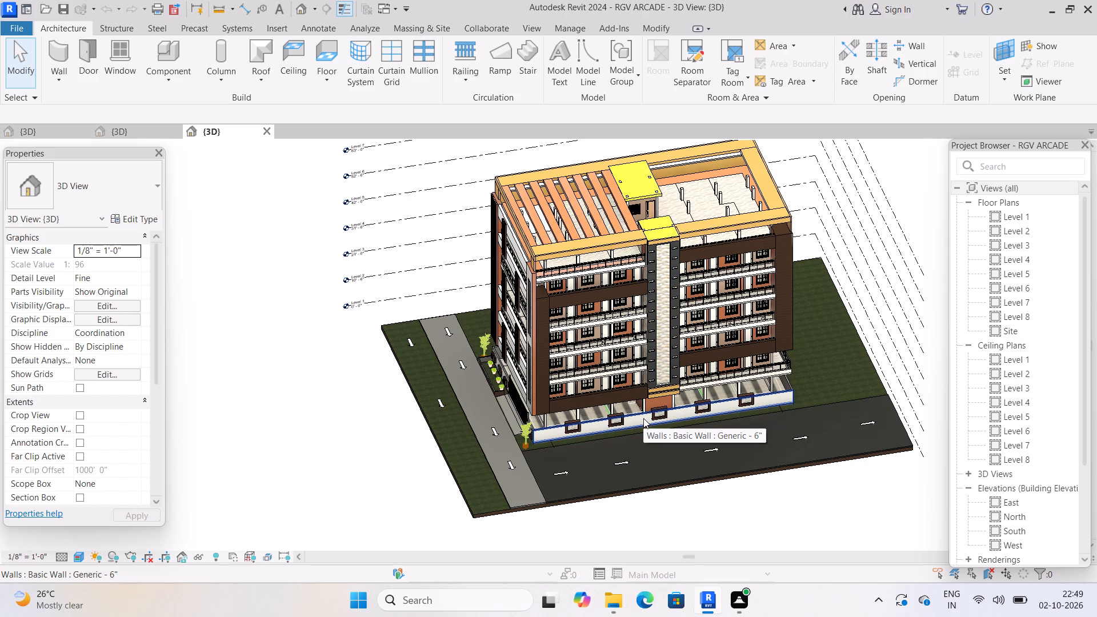
scroll(649, 420, "up", 2)
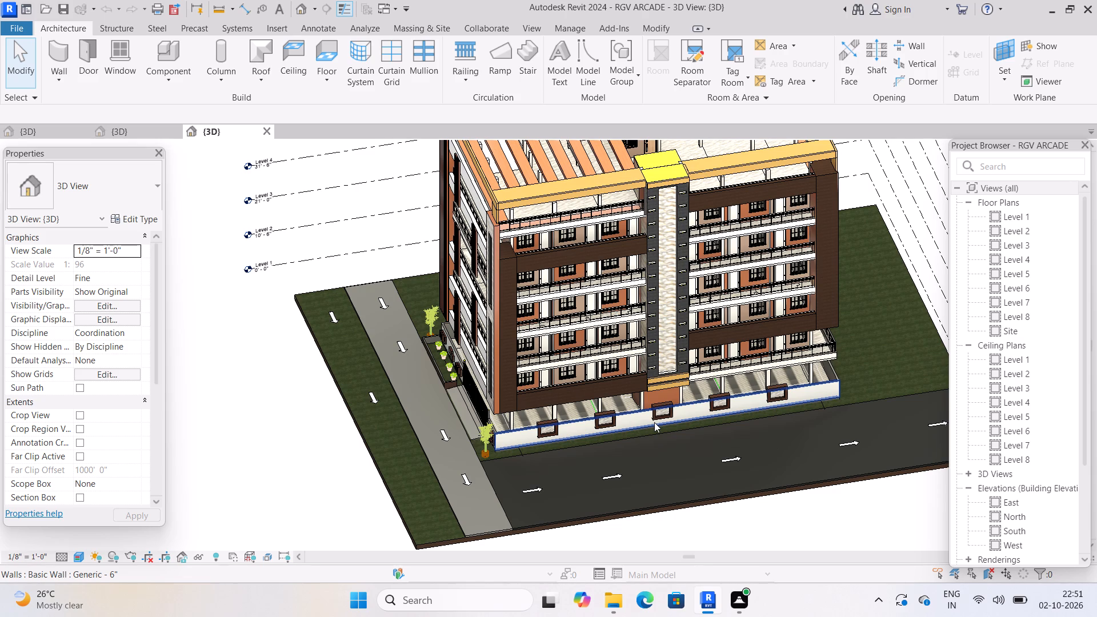
Inspect the ground-level columns, lift entrance and staircase behind the compound wall of the RGV ARCADE model.
scroll(654, 422, "up", 3)
scroll(522, 414, "up", 2)
middle_click_drag(547, 467, 676, 437)
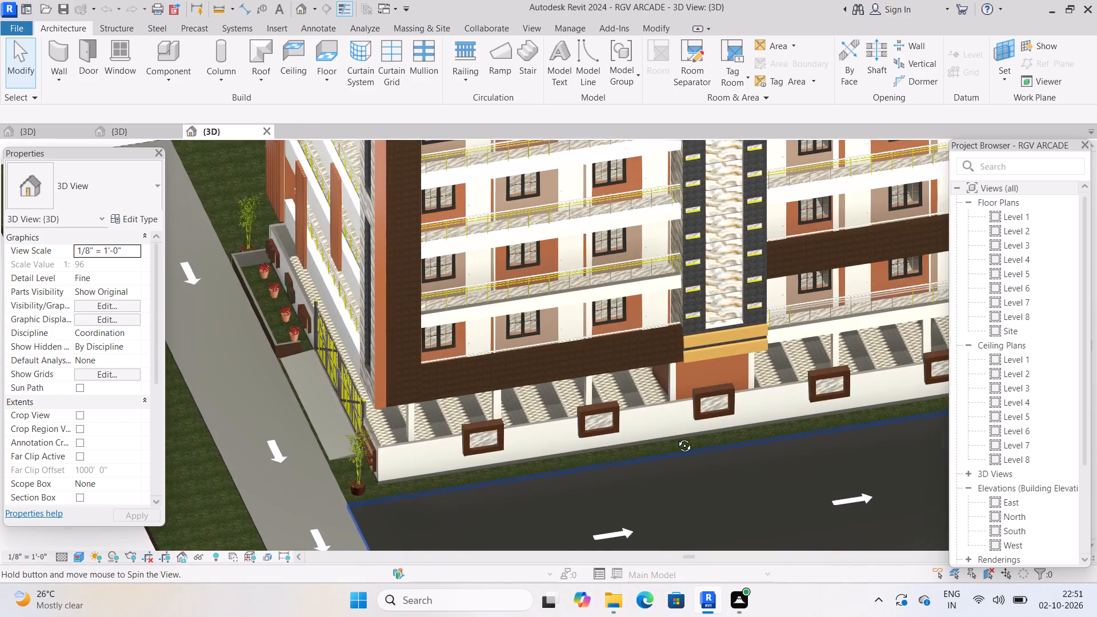
middle_click_drag(676, 437, 806, 357)
scroll(664, 418, "up", 2)
middle_click_drag(671, 418, 916, 316, "shift")
scroll(827, 339, "down", 2)
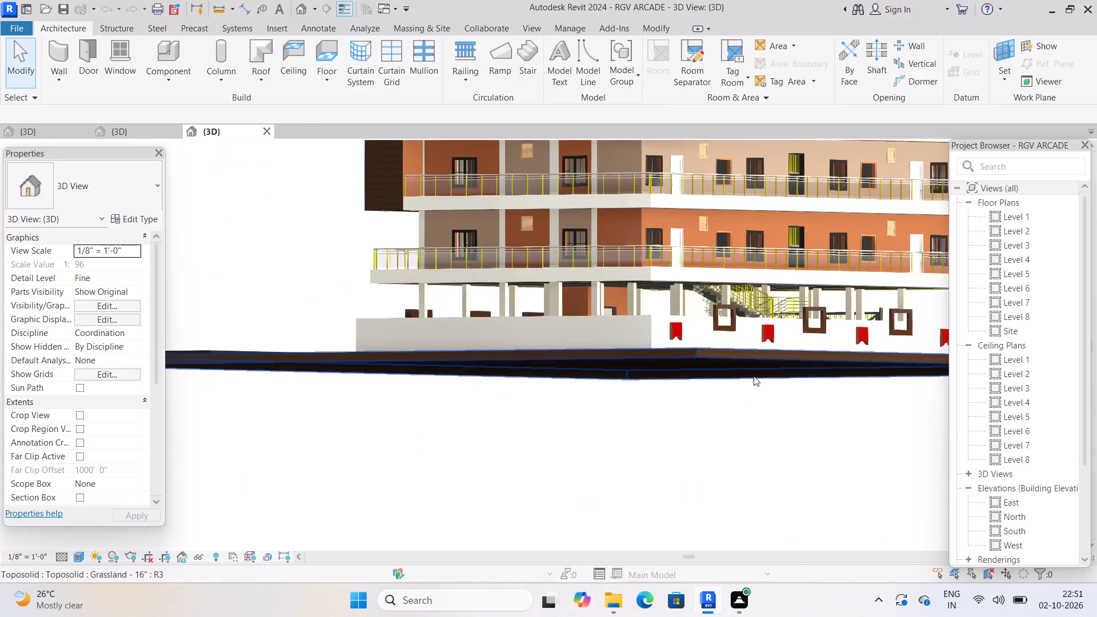
scroll(742, 380, "down", 1)
middle_click_drag(683, 427, 658, 444, "shift")
scroll(694, 334, "up", 12)
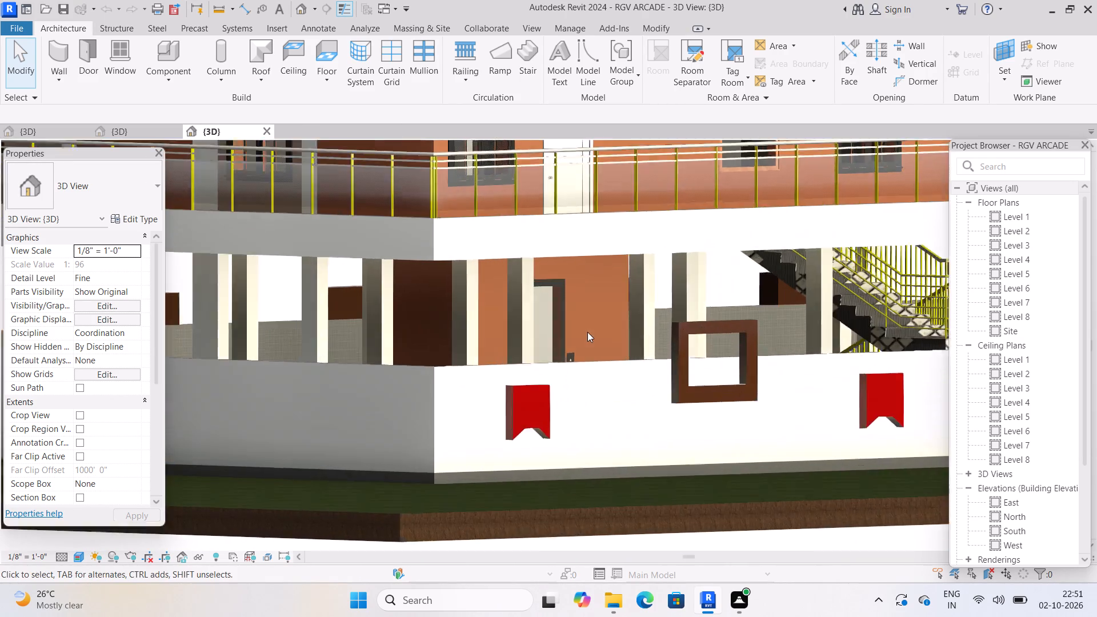
middle_click_drag(593, 343, 546, 370, "shift")
scroll(554, 370, "down", 3)
middle_click_drag(651, 365, 634, 378, "shift")
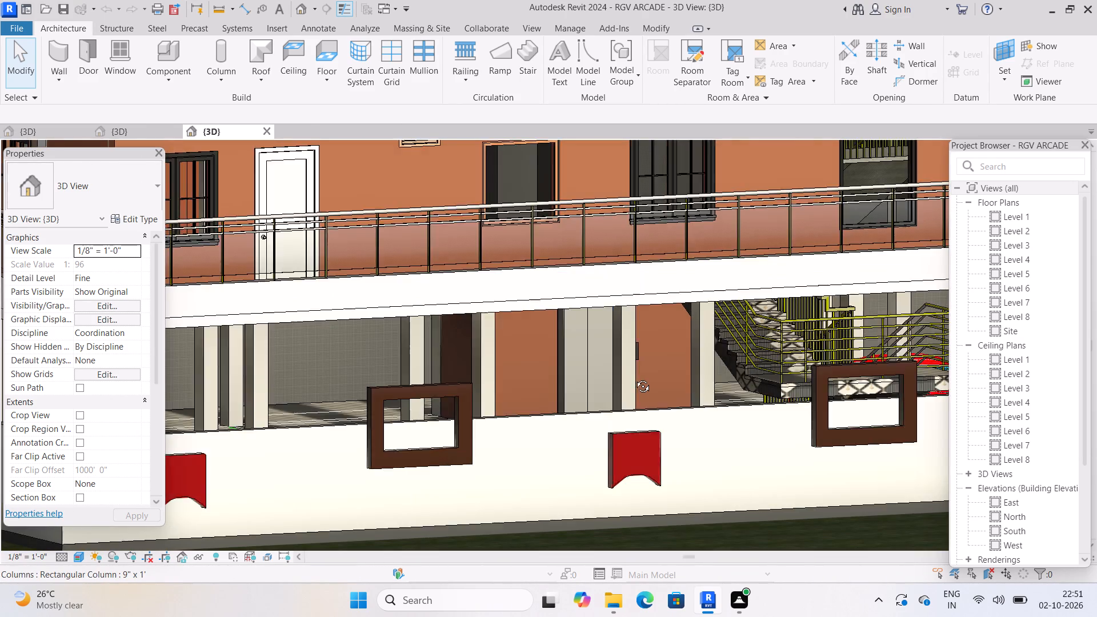
middle_click_drag(634, 378, 658, 359, "shift")
scroll(631, 376, "up", 1, "shift")
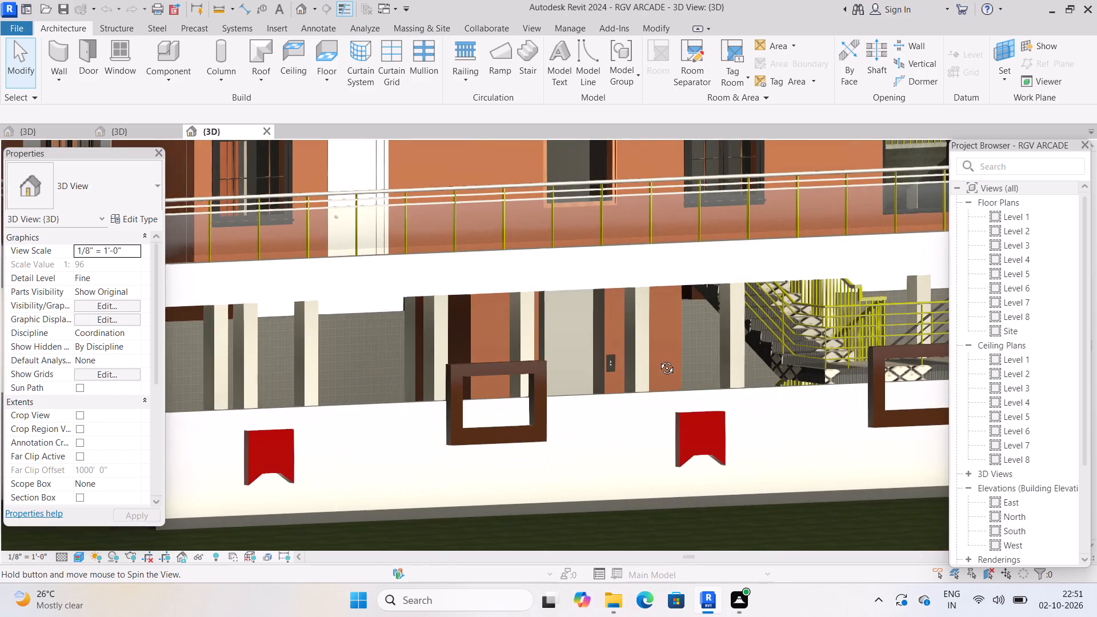
middle_click_drag(658, 359, 657, 360, "shift")
scroll(624, 356, "up", 7)
middle_click_drag(612, 358, 624, 362)
scroll(624, 362, "up", 1, "shift")
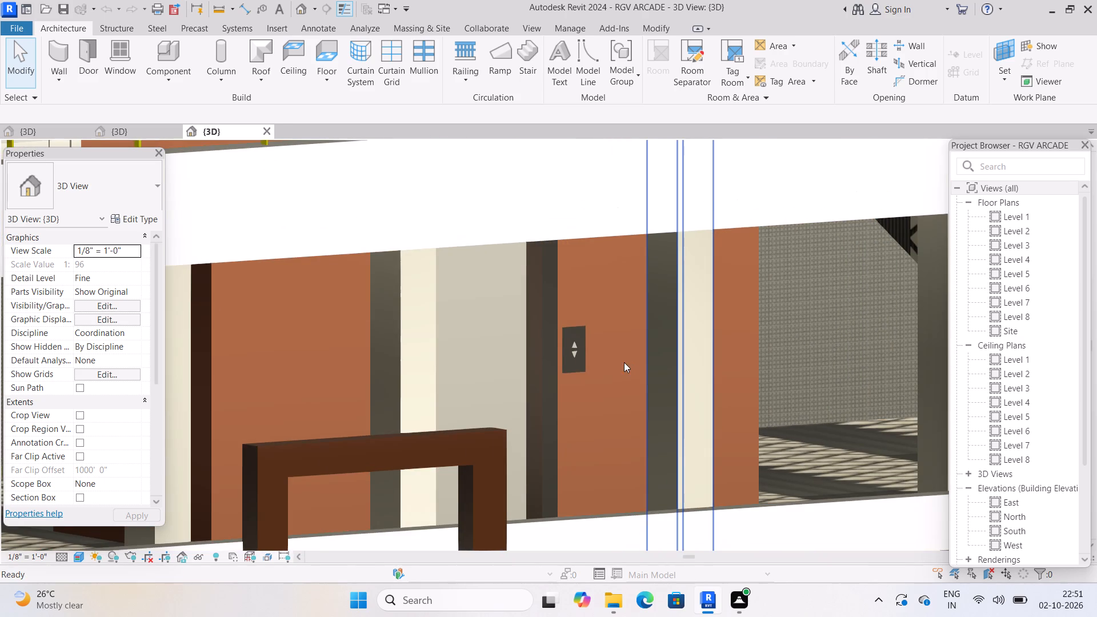
scroll(552, 356, "down", 5)
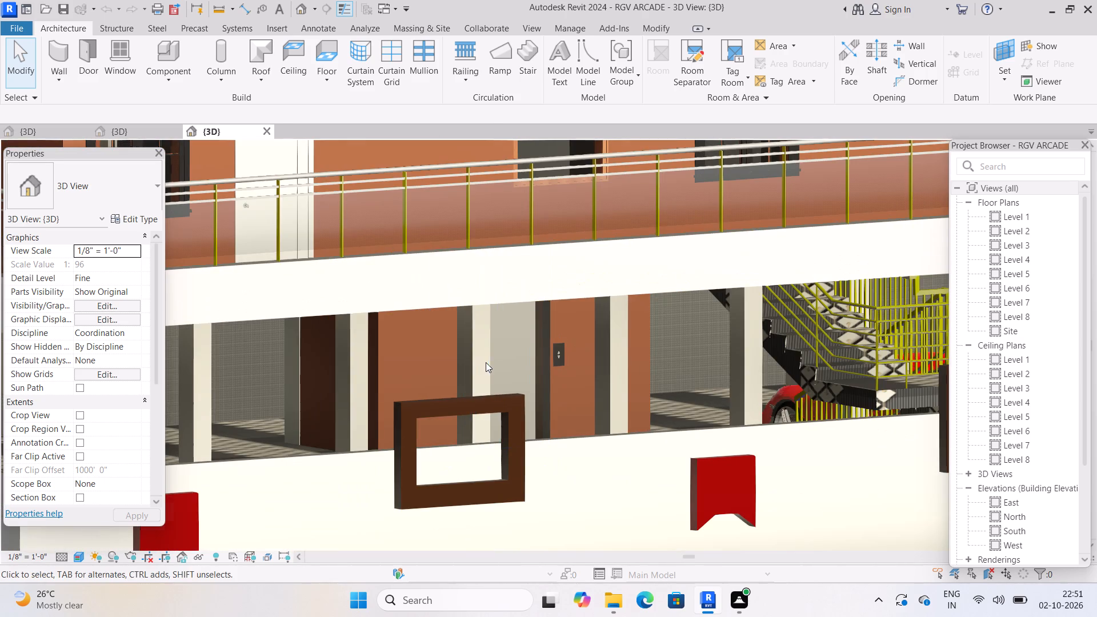
scroll(486, 362, "down", 3)
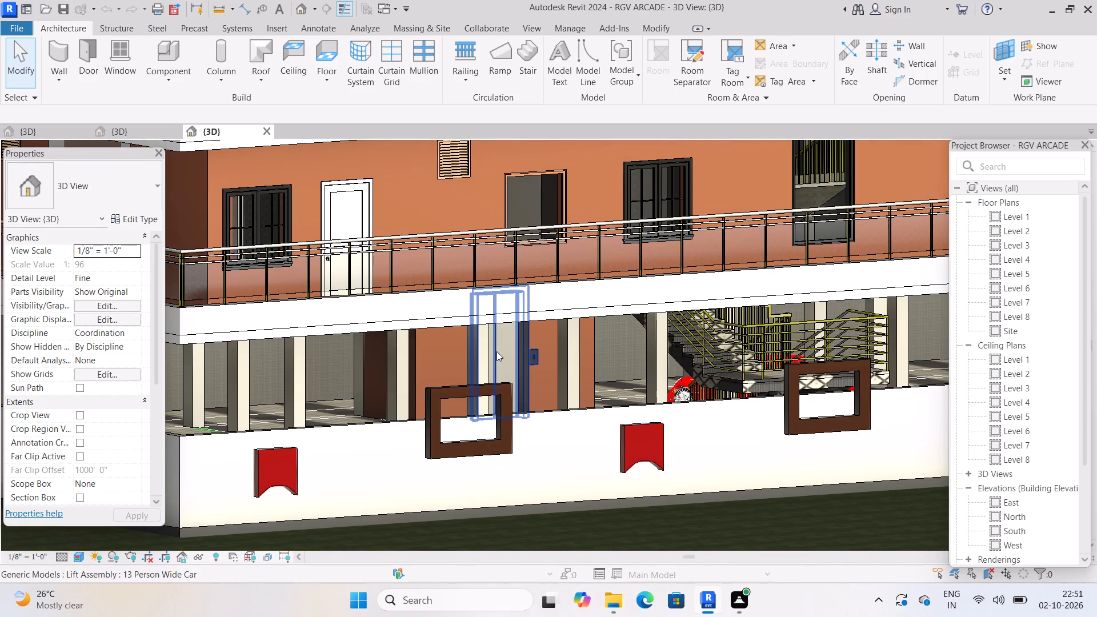
scroll(383, 365, "down", 5)
scroll(479, 362, "up", 5)
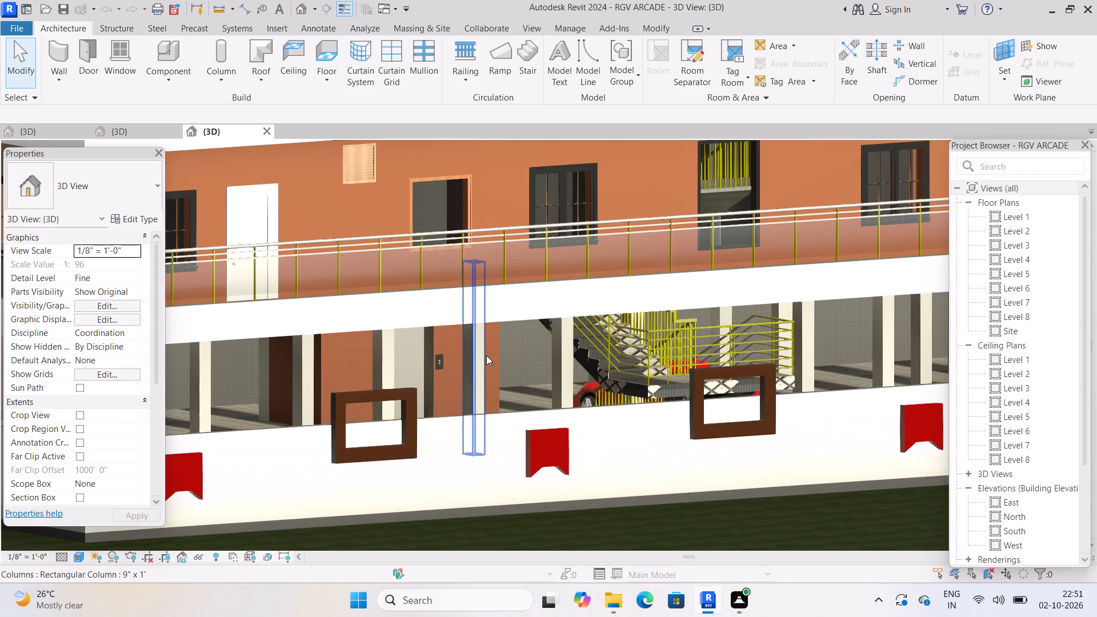
scroll(548, 373, "down", 5)
Review the RGV ARCADE building's exterior from all sides, including the entrance gate, balconies, front facade and site roads.
middle_click_drag(563, 383, 513, 397, "shift")
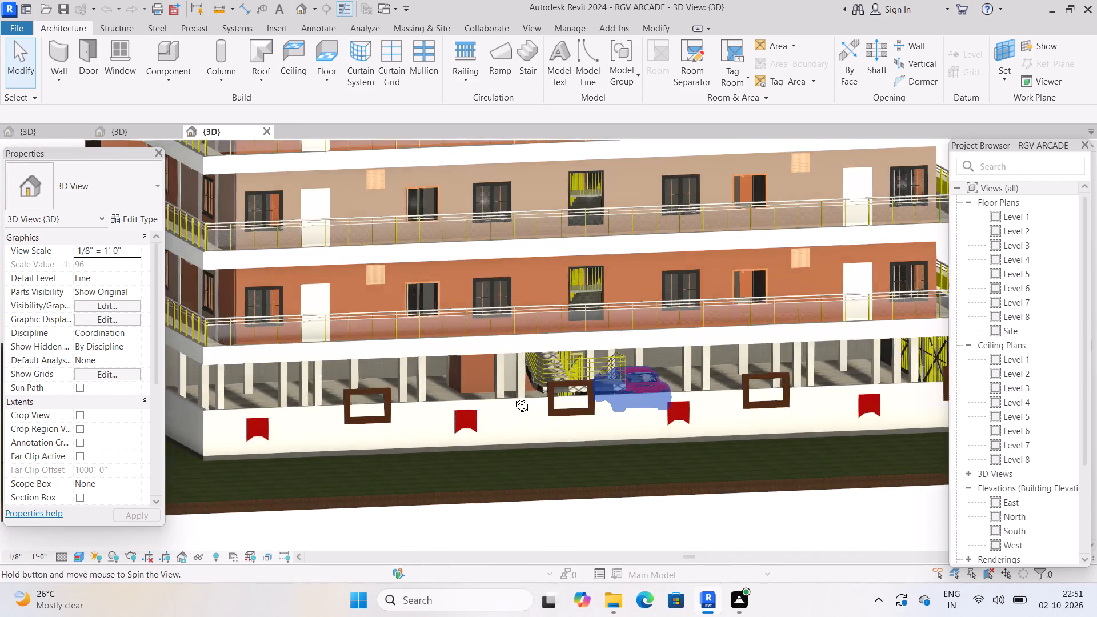
middle_click_drag(625, 465, 511, 448, "shift")
scroll(501, 445, "down", 3)
middle_click_drag(745, 440, 691, 435, "shift")
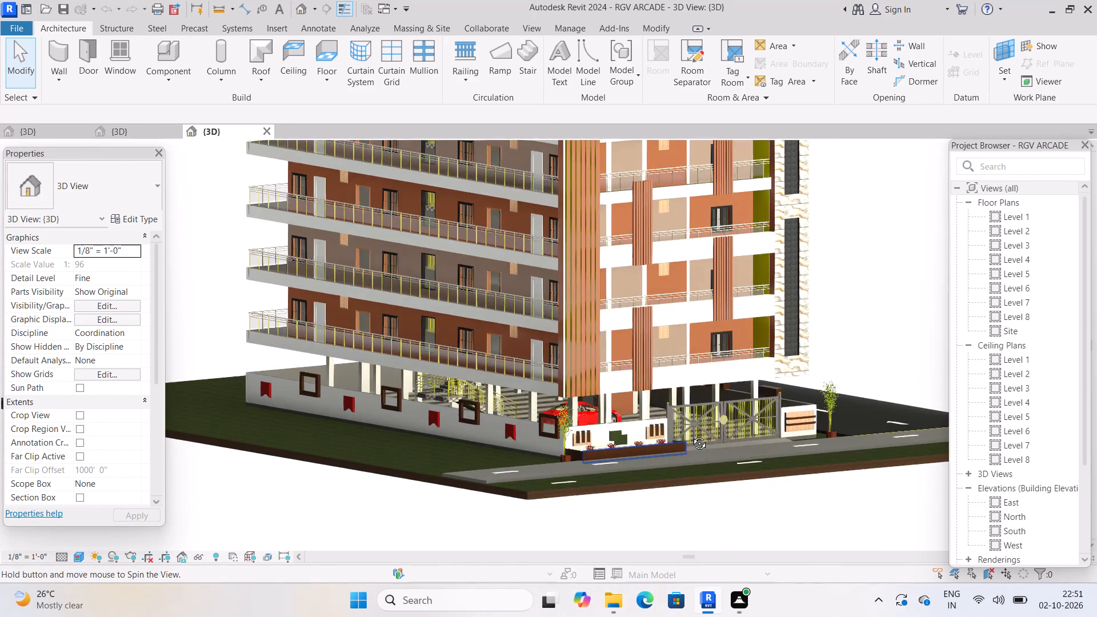
middle_click_drag(691, 435, 670, 427, "shift")
middle_click_drag(823, 379, 682, 430, "shift")
middle_click_drag(663, 432, 552, 426, "shift")
middle_click_drag(441, 422, 436, 420, "shift")
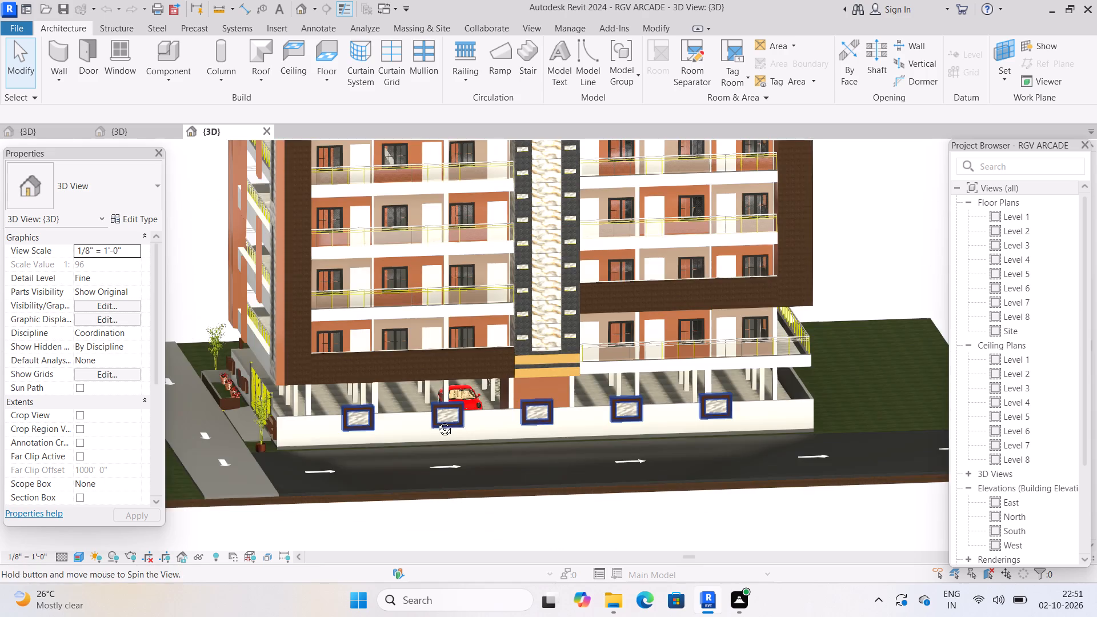
middle_click_drag(436, 420, 416, 420, "shift")
scroll(481, 367, "down", 6)
middle_click(497, 350)
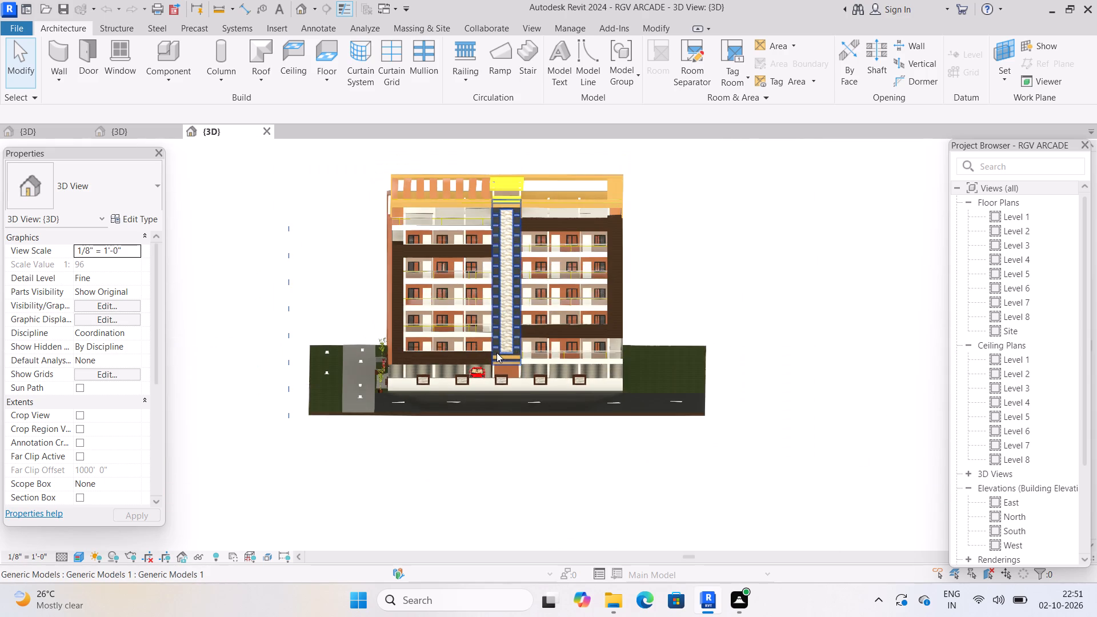
middle_click_drag(498, 357, 616, 378, "shift")
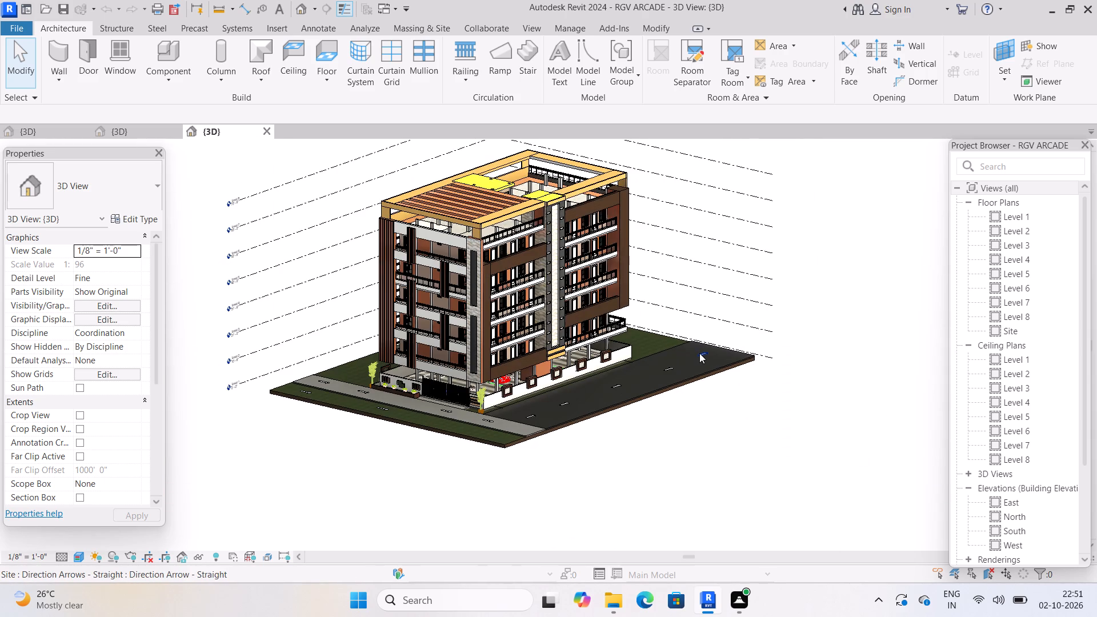
scroll(699, 353, "up", 4)
middle_click_drag(415, 454, 639, 442)
scroll(639, 442, "up", 1)
scroll(640, 439, "down", 4)
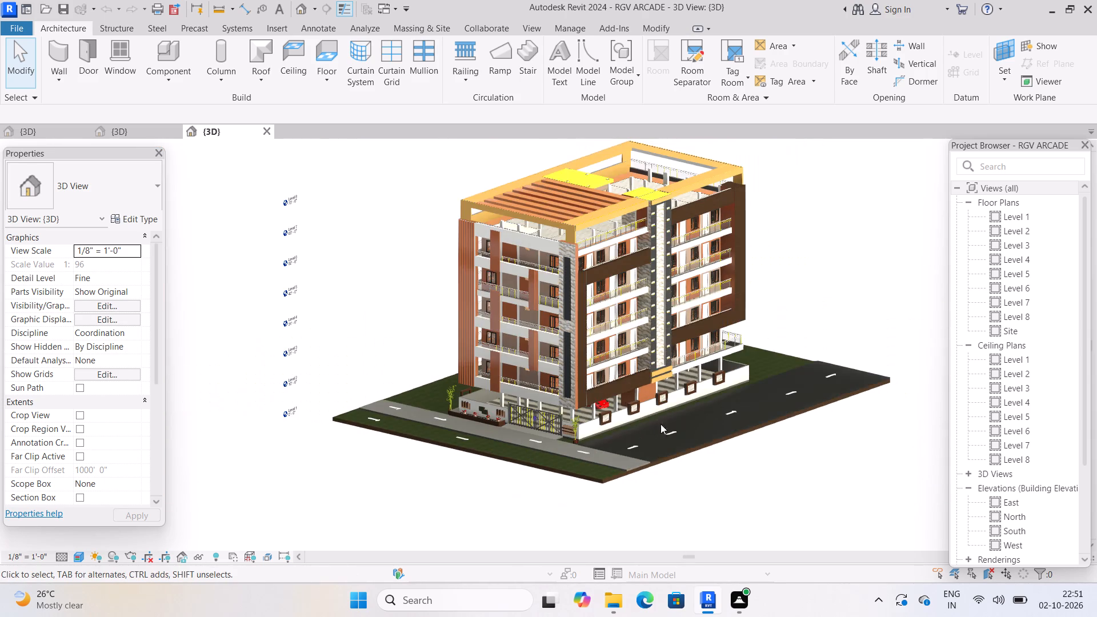
middle_click_drag(720, 423, 451, 470, "shift")
scroll(411, 462, "down", 1, "shift")
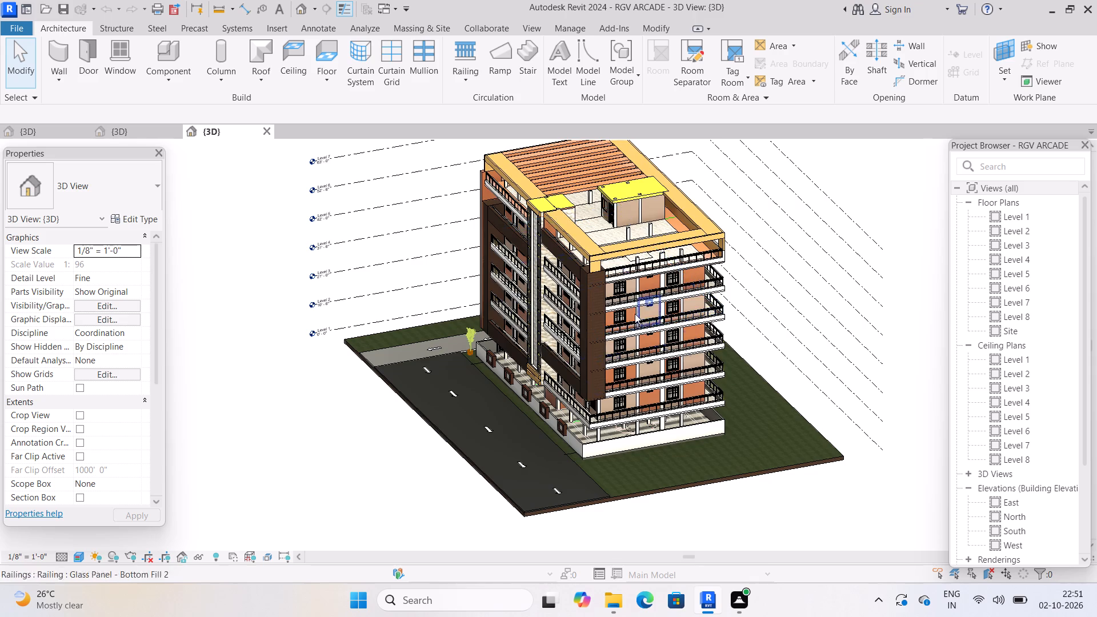
scroll(631, 305, "up", 3)
scroll(412, 350, "down", 3)
middle_click_drag(412, 350, 418, 363)
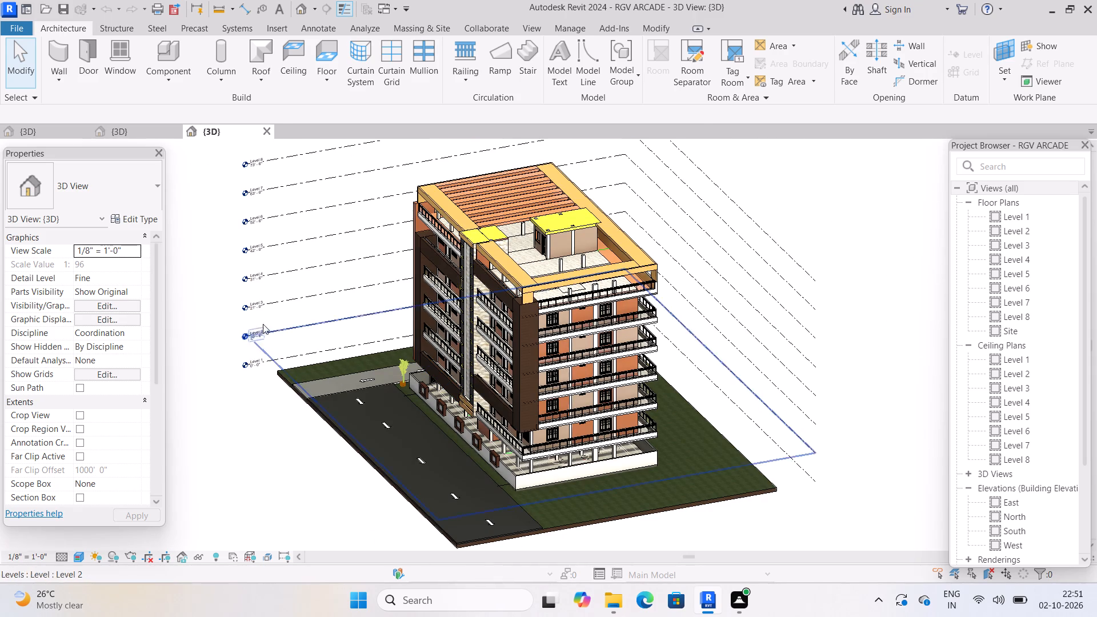
middle_click_drag(403, 319, 443, 321, "shift")
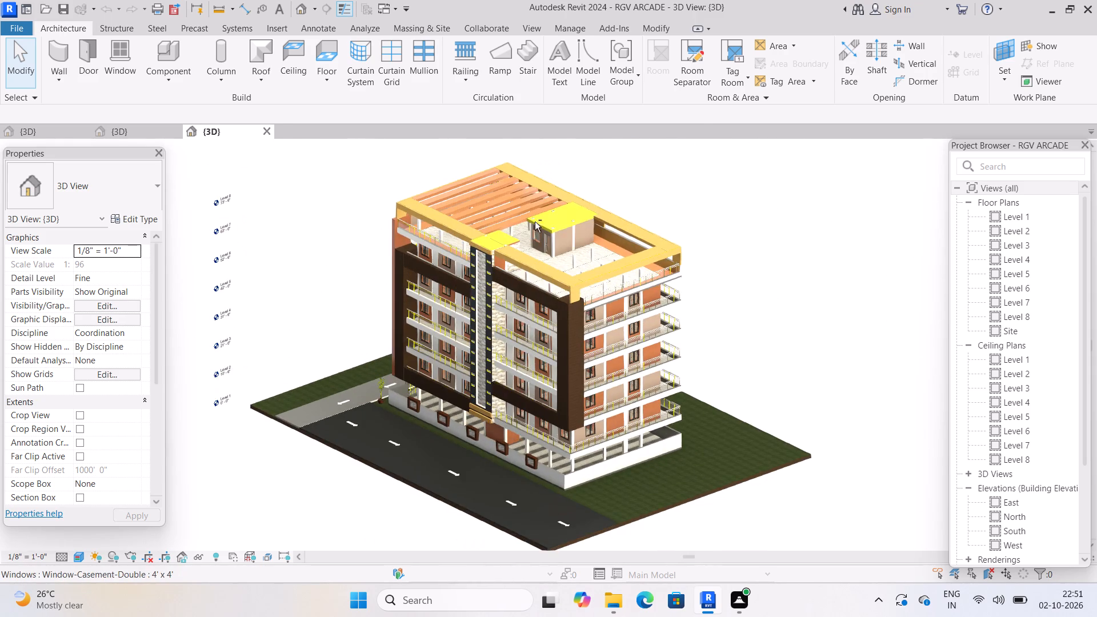
Inspect the roof terrace, covering the yellow-roofed room, the lift door in the marble-clad wall, the short columns and the pergola beams.
scroll(540, 216, "up", 14)
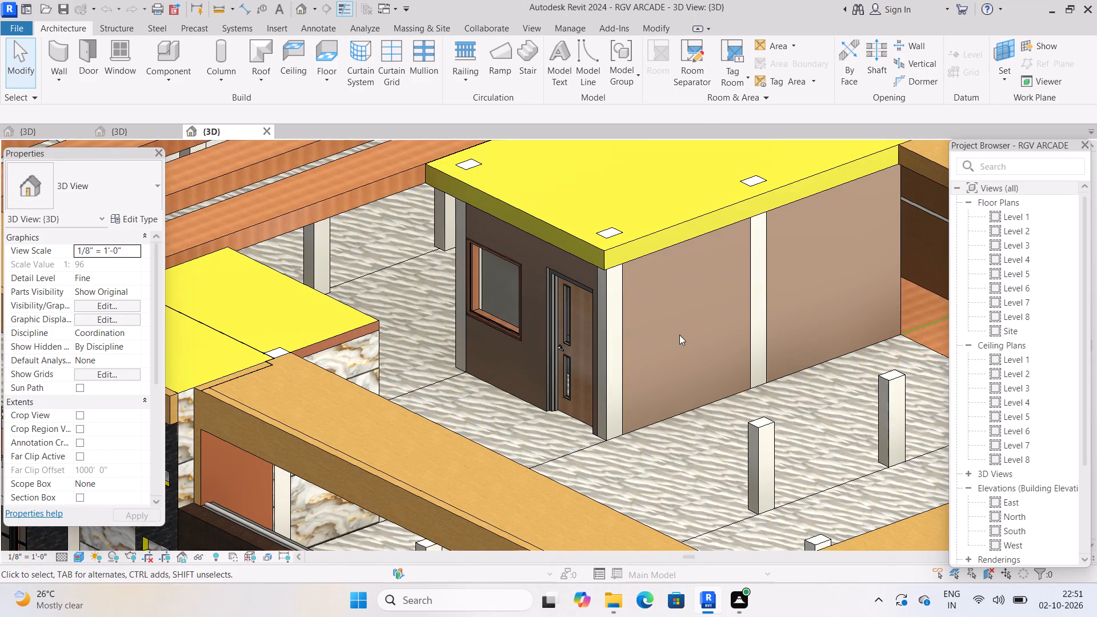
middle_click_drag(679, 333, 575, 380, "shift")
middle_click_drag(516, 366, 370, 307, "shift")
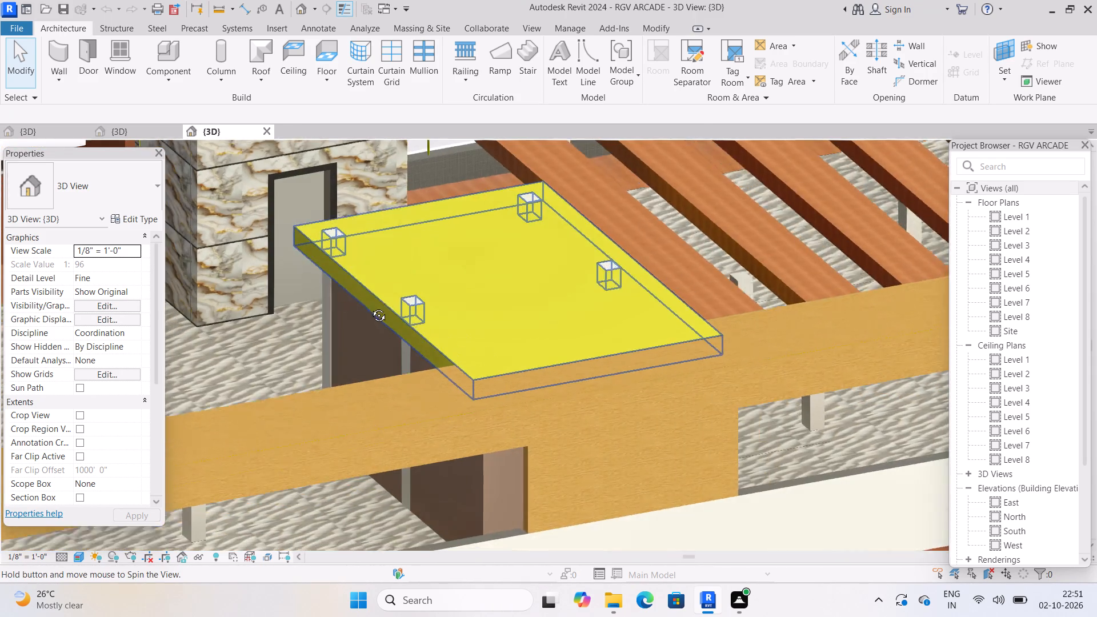
middle_click_drag(370, 307, 369, 305, "shift")
middle_click_drag(377, 299, 481, 316)
scroll(389, 323, "up", 1)
middle_click_drag(389, 323, 417, 334, "shift")
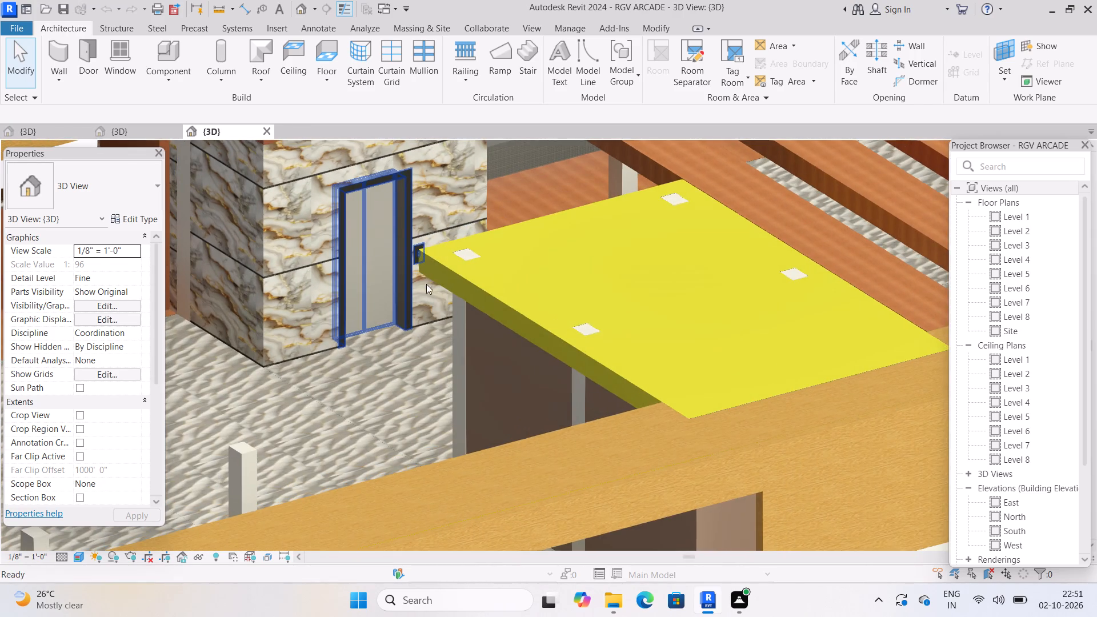
scroll(414, 234, "up", 7)
middle_click_drag(297, 297, 333, 318)
scroll(306, 304, "down", 2)
scroll(333, 318, "up", 1)
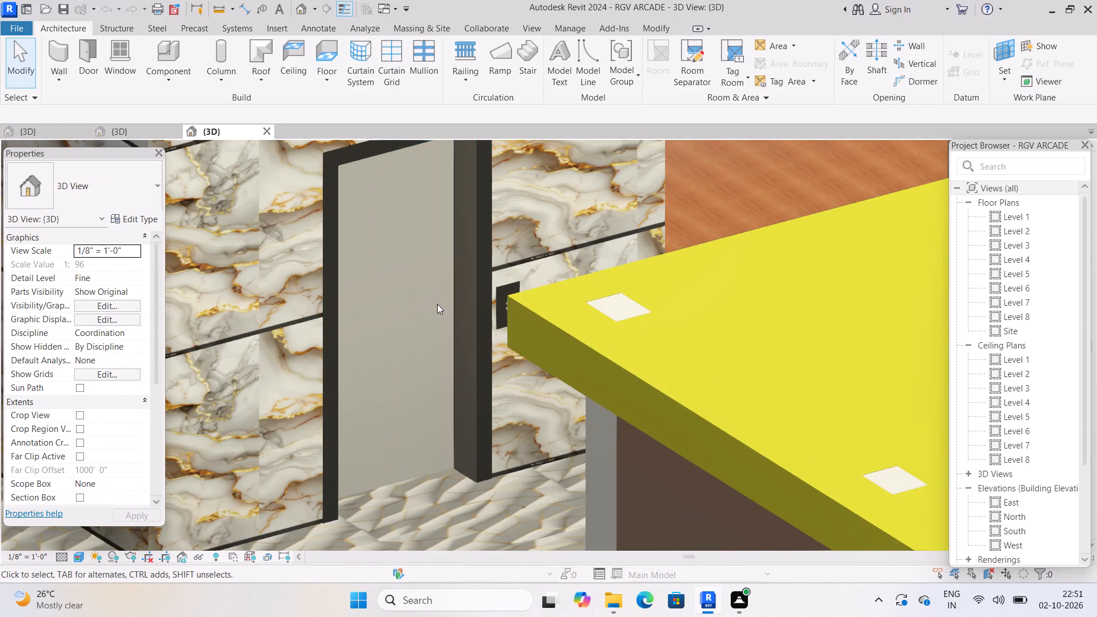
scroll(439, 311, "down", 3)
middle_click_drag(439, 312, 454, 322, "shift")
scroll(445, 318, "up", 4)
scroll(358, 304, "down", 5)
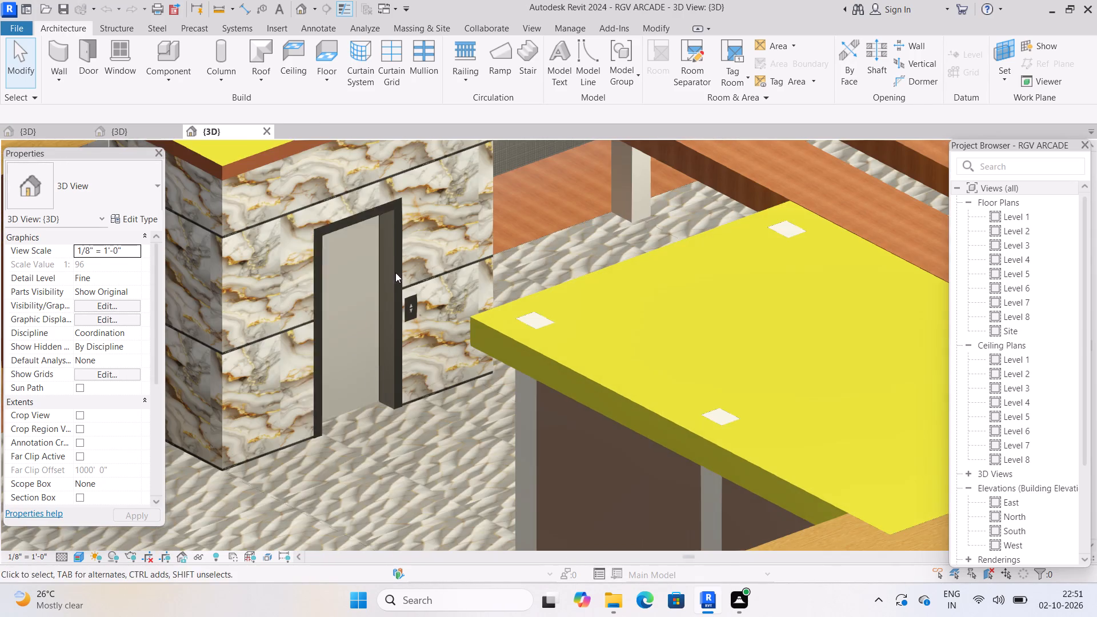
scroll(391, 278, "down", 8)
middle_click_drag(378, 313, 601, 308, "shift")
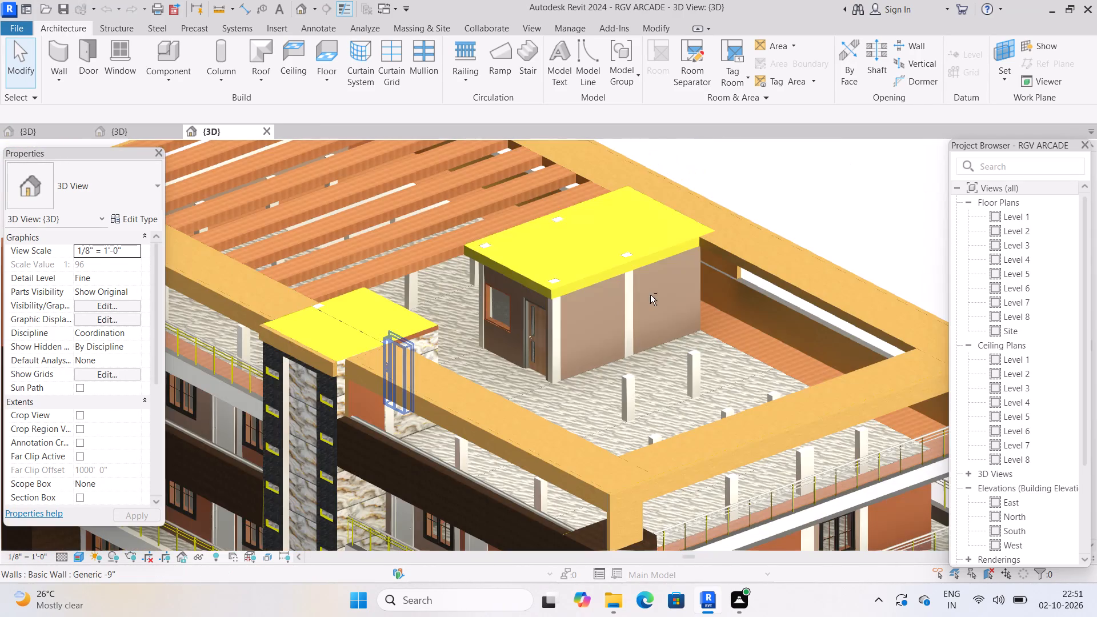
scroll(744, 263, "down", 1)
scroll(690, 378, "down", 5)
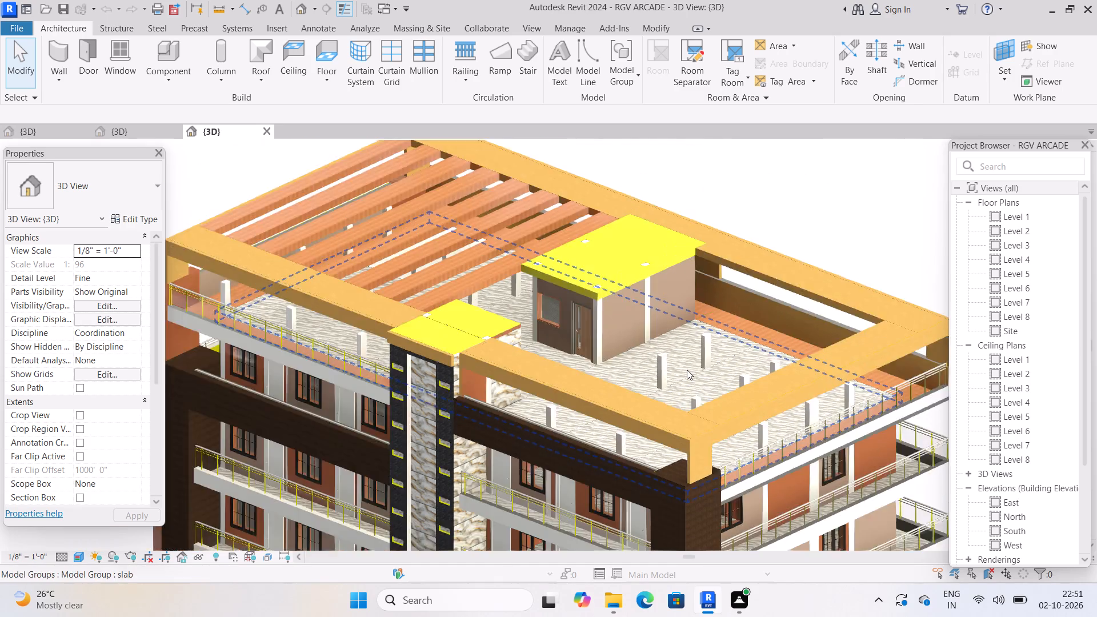
middle_click_drag(629, 398, 785, 337, "shift")
middle_click_drag(643, 378, 636, 344)
scroll(640, 370, "down", 3)
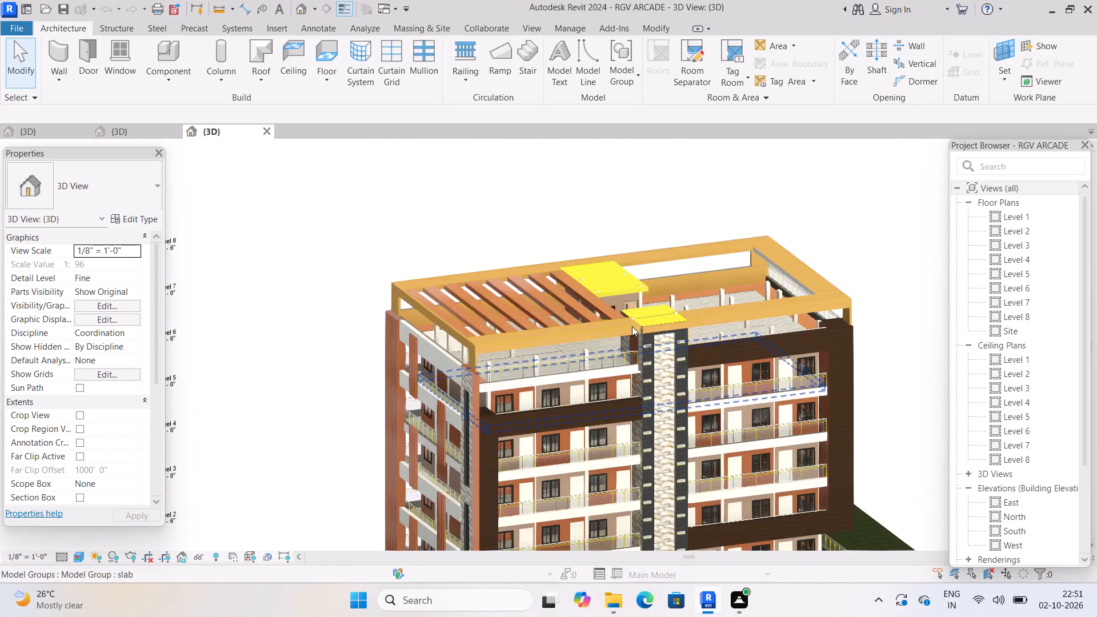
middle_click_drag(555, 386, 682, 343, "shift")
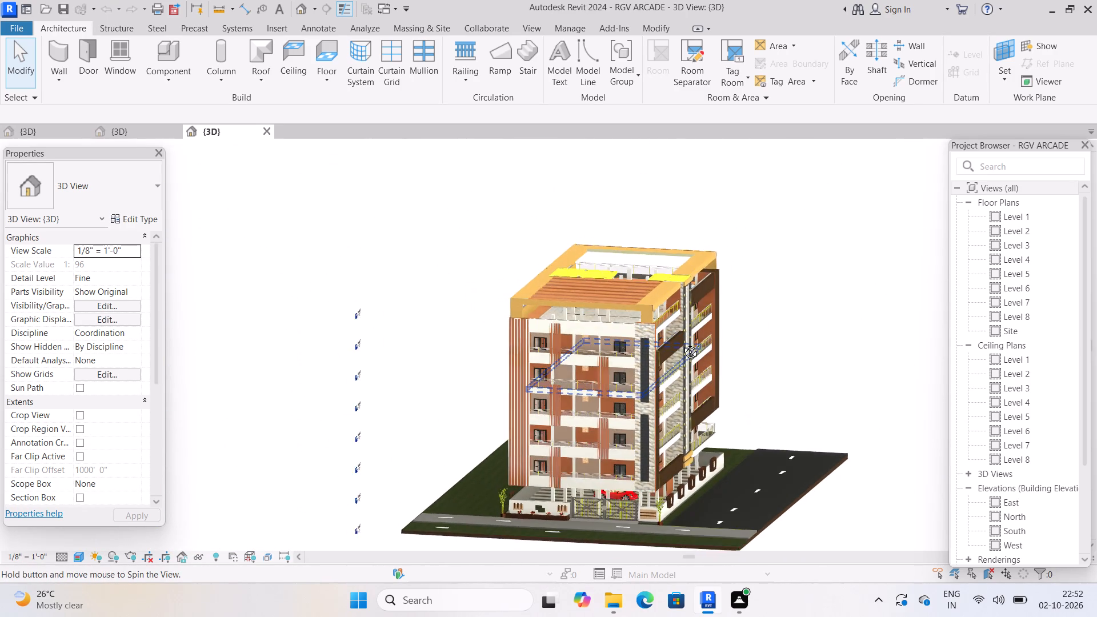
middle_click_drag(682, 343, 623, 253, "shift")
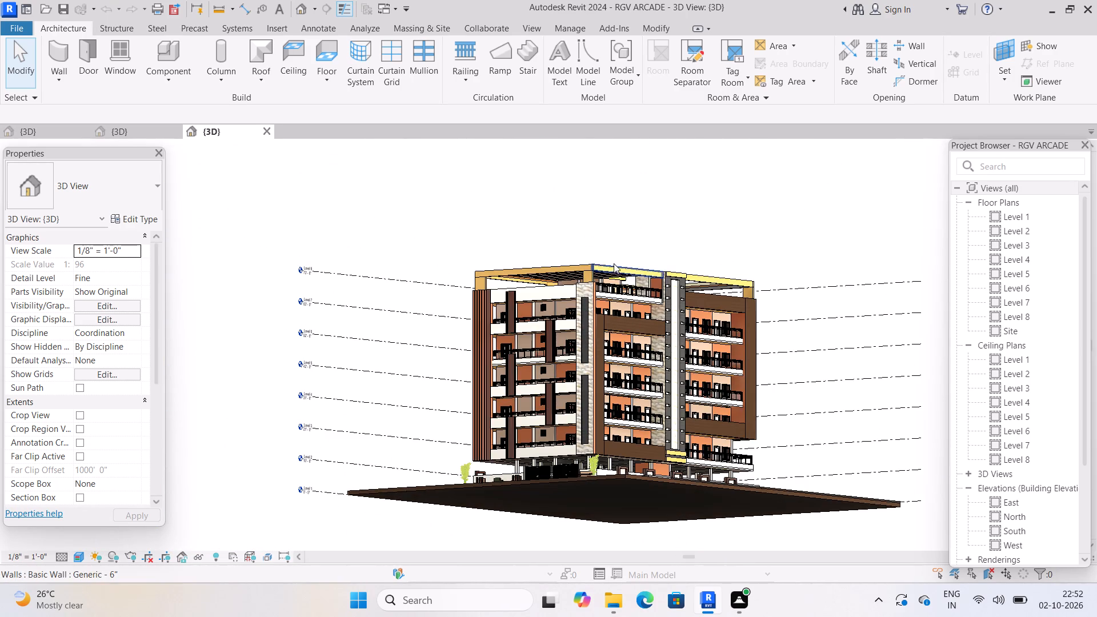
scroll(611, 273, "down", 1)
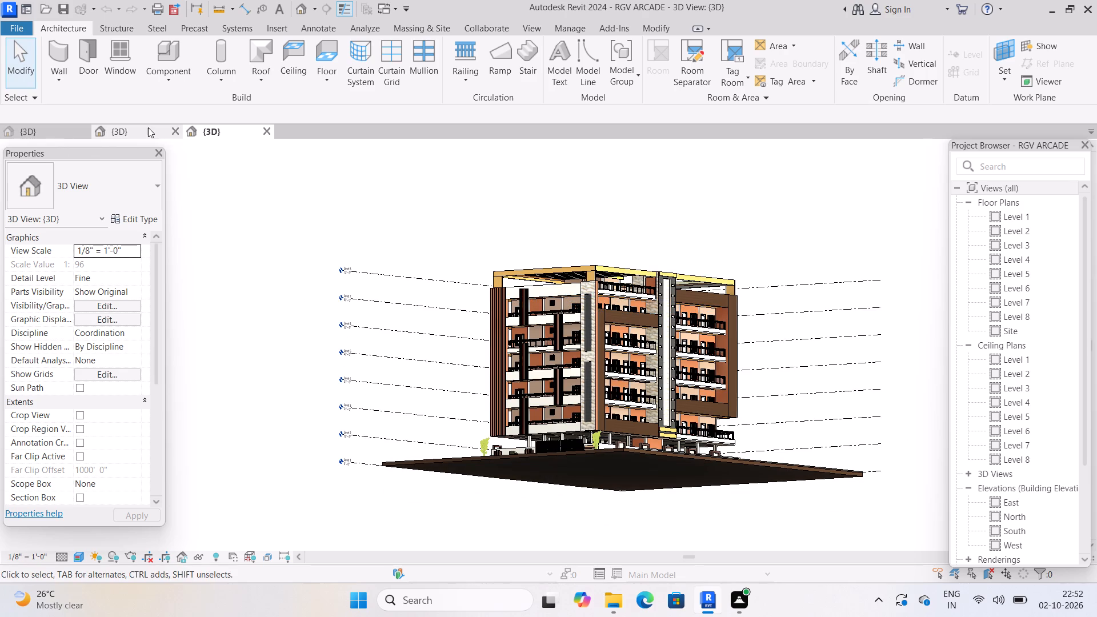
Switch to the G+5 arcade project and examine its multi-storey frame of columns and concrete beams in 3D.
left_click(149, 127)
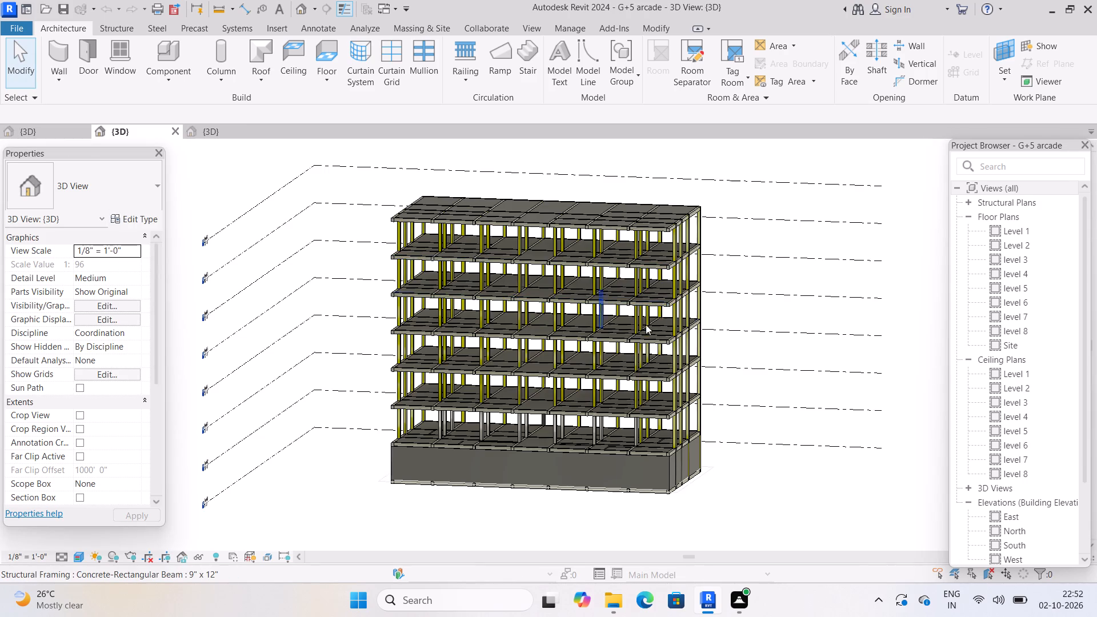
scroll(578, 373, "up", 3)
scroll(467, 361, "up", 2)
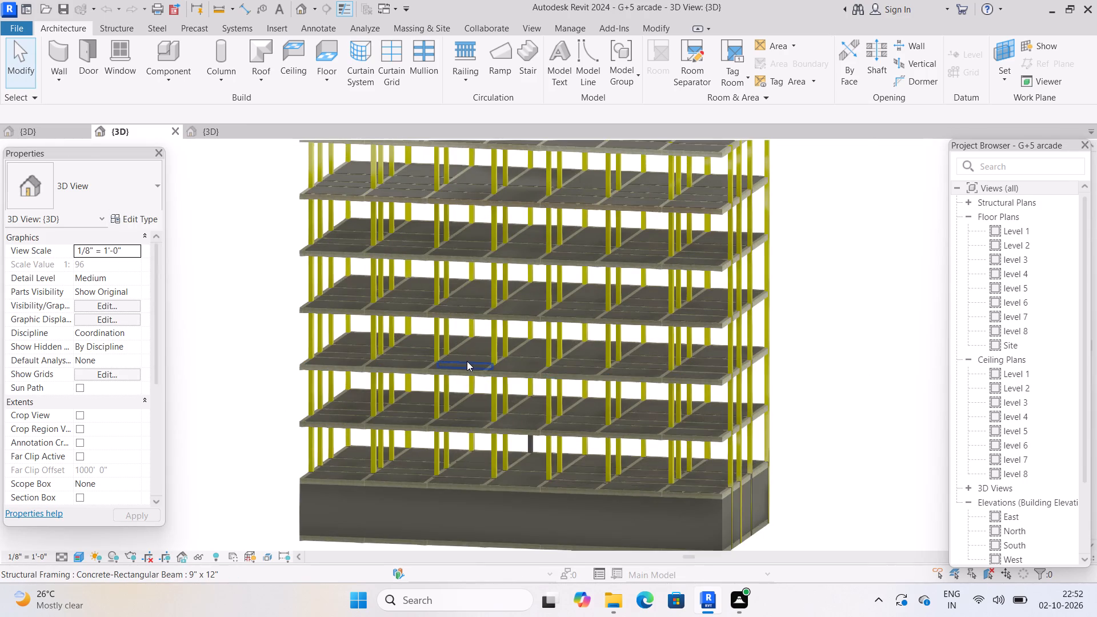
scroll(467, 362, "down", 4)
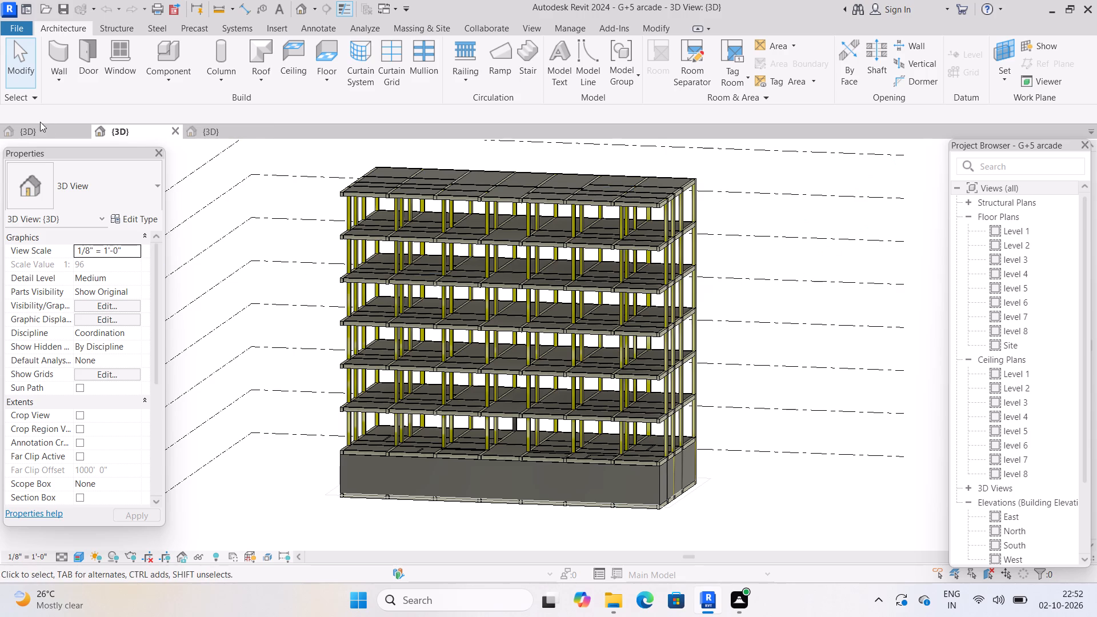
Return to the G+4 residential building's structural model and review its footings, pedestals and ground-level beams in 3D.
left_click(52, 135)
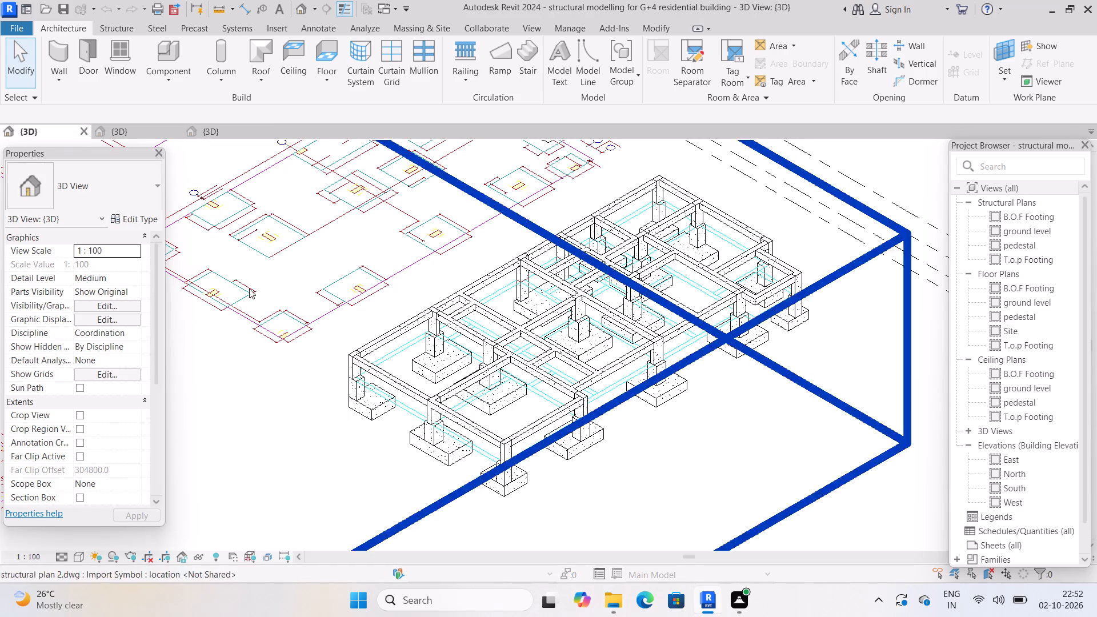
scroll(494, 325, "up", 4)
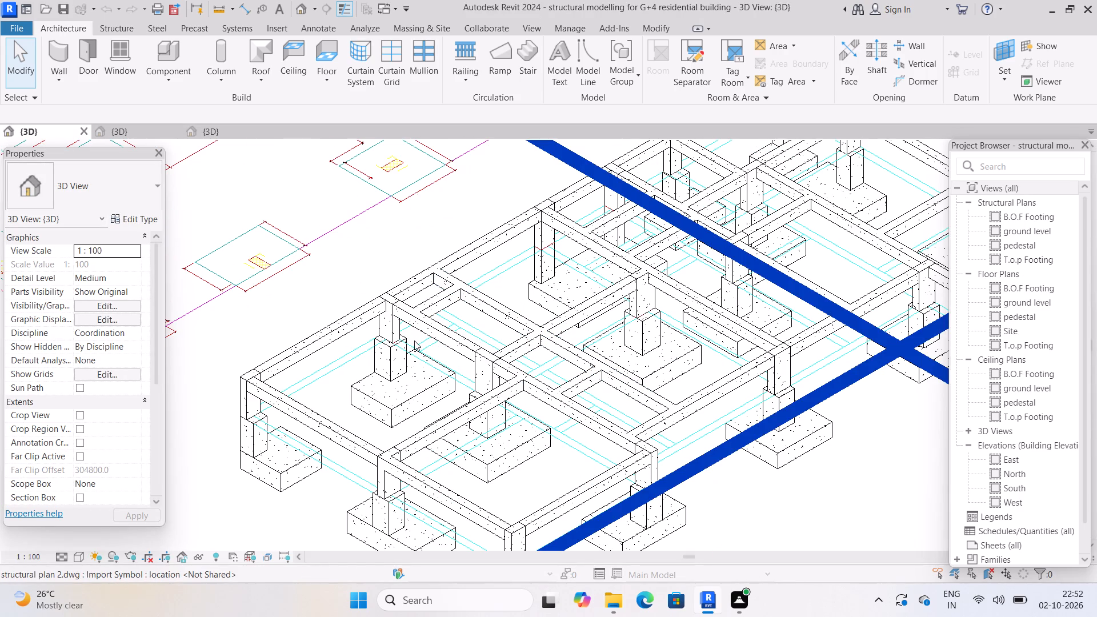
scroll(414, 337, "down", 5)
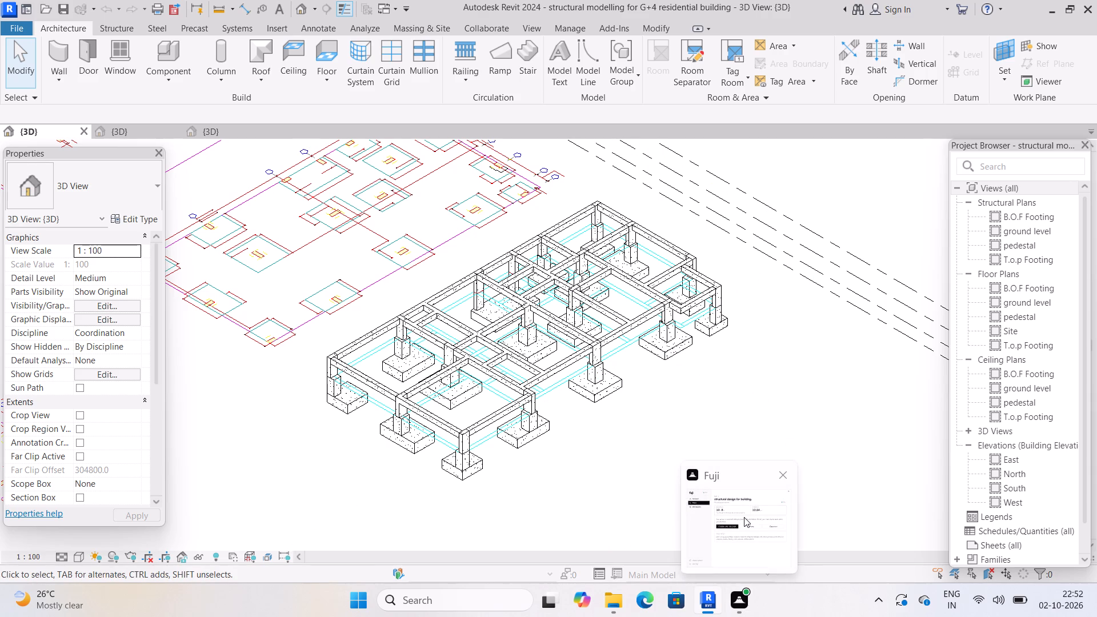
left_click_drag(610, 543, 610, 471)
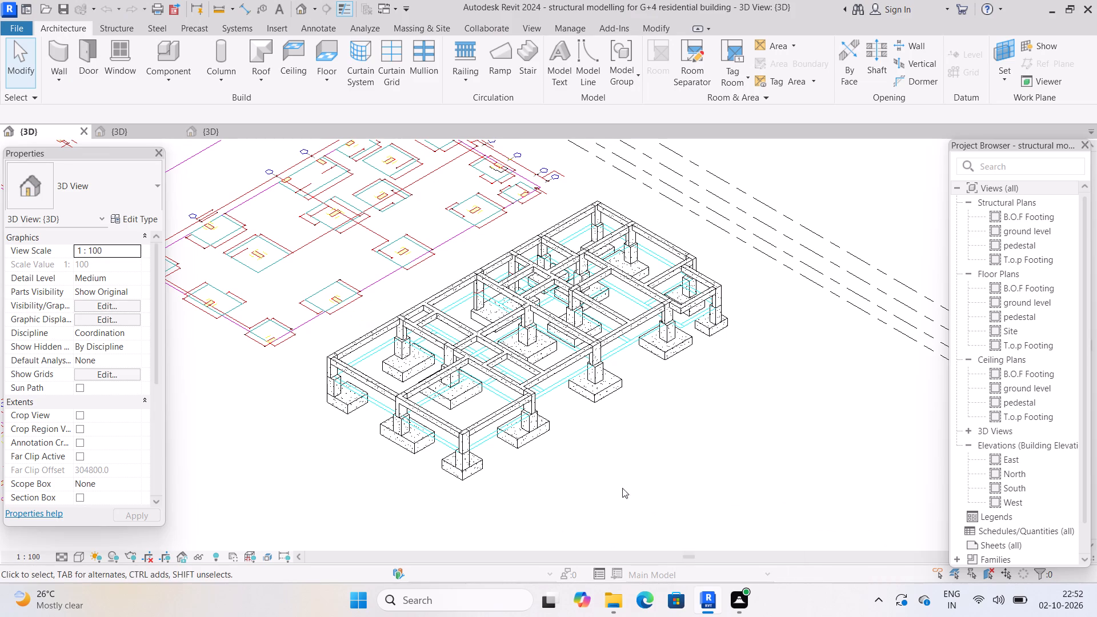
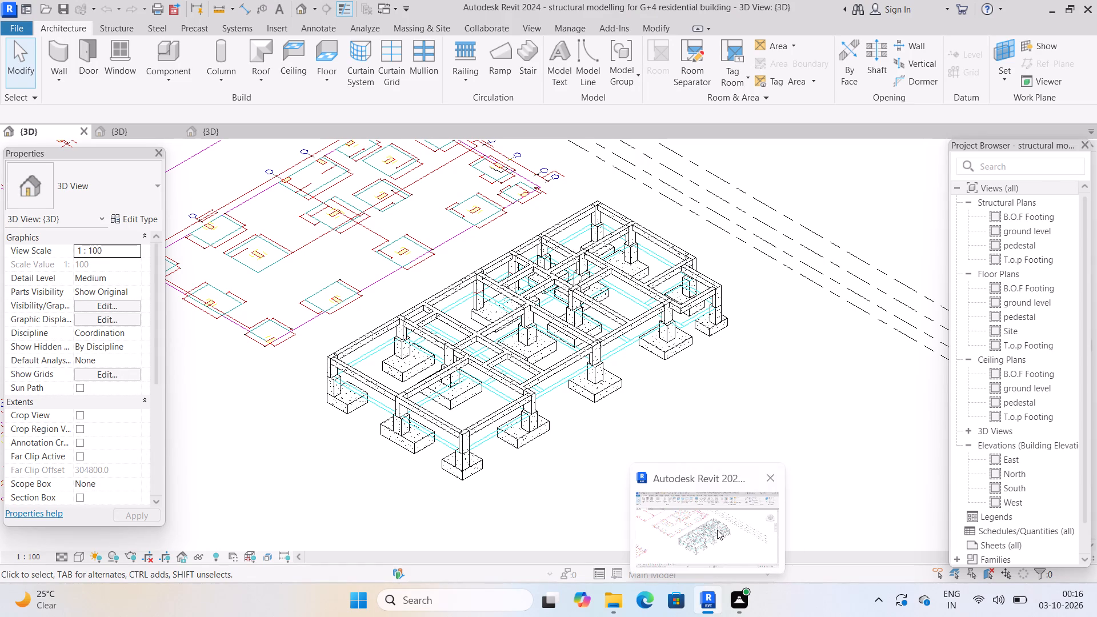
Examine the ground-level beam grid, pedestals and footings in the 3D view from above.
middle_click_drag(519, 386, 628, 436, "shift")
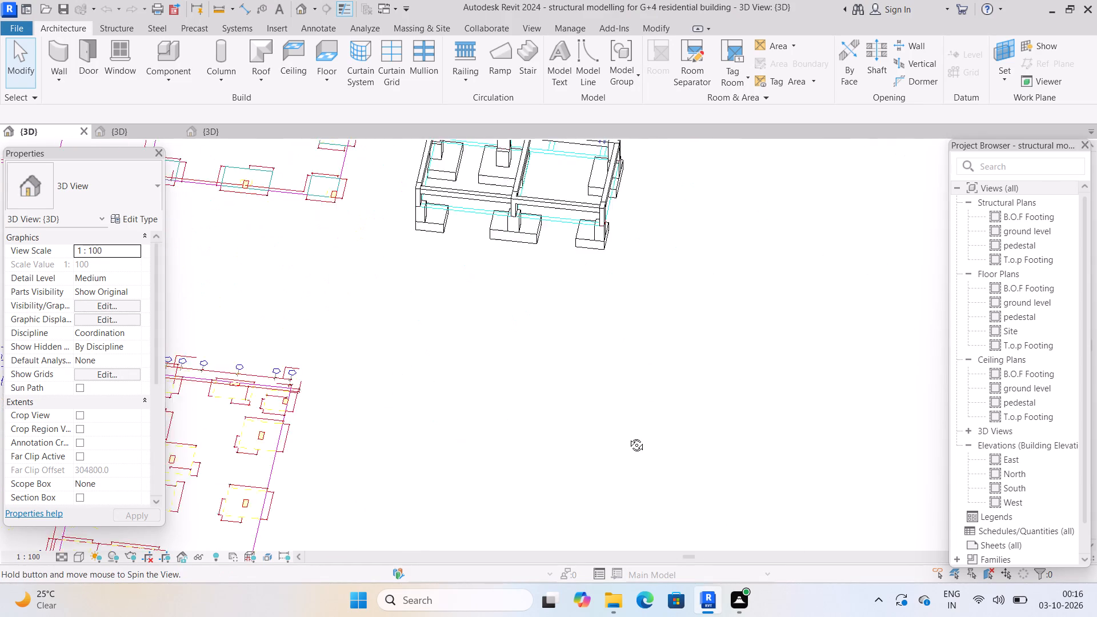
middle_click_drag(628, 436, 630, 437, "shift")
scroll(478, 305, "down", 4)
middle_click_drag(478, 339, 482, 410)
scroll(502, 343, "down", 4)
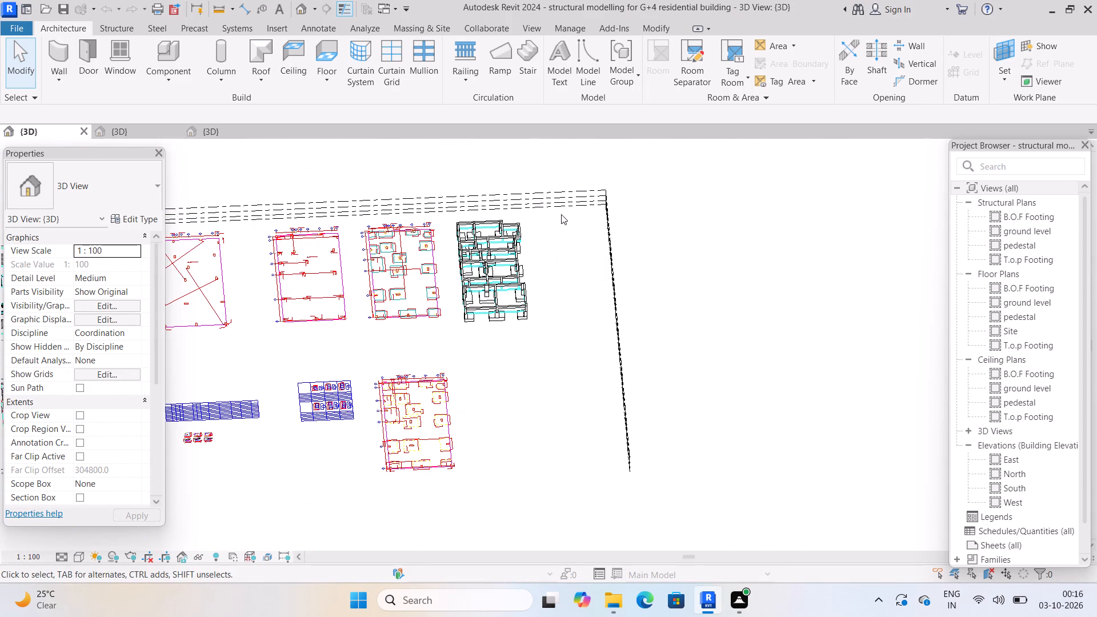
scroll(486, 238, "up", 1)
middle_click_drag(486, 238, 453, 411)
scroll(566, 300, "up", 3)
scroll(460, 245, "up", 5)
scroll(530, 271, "up", 2)
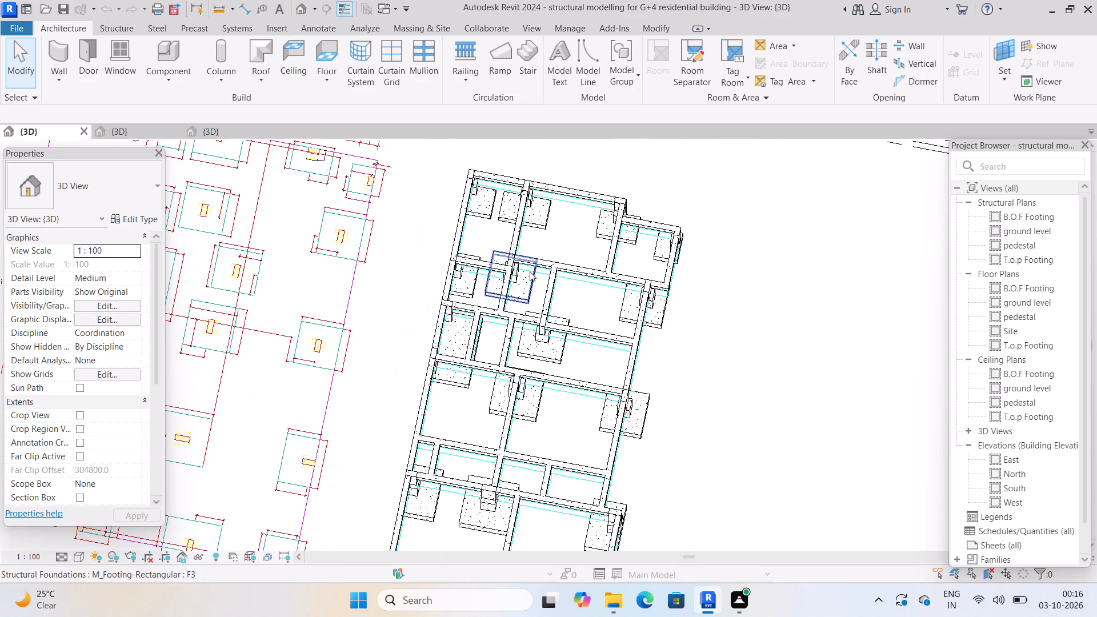
scroll(530, 271, "up", 2)
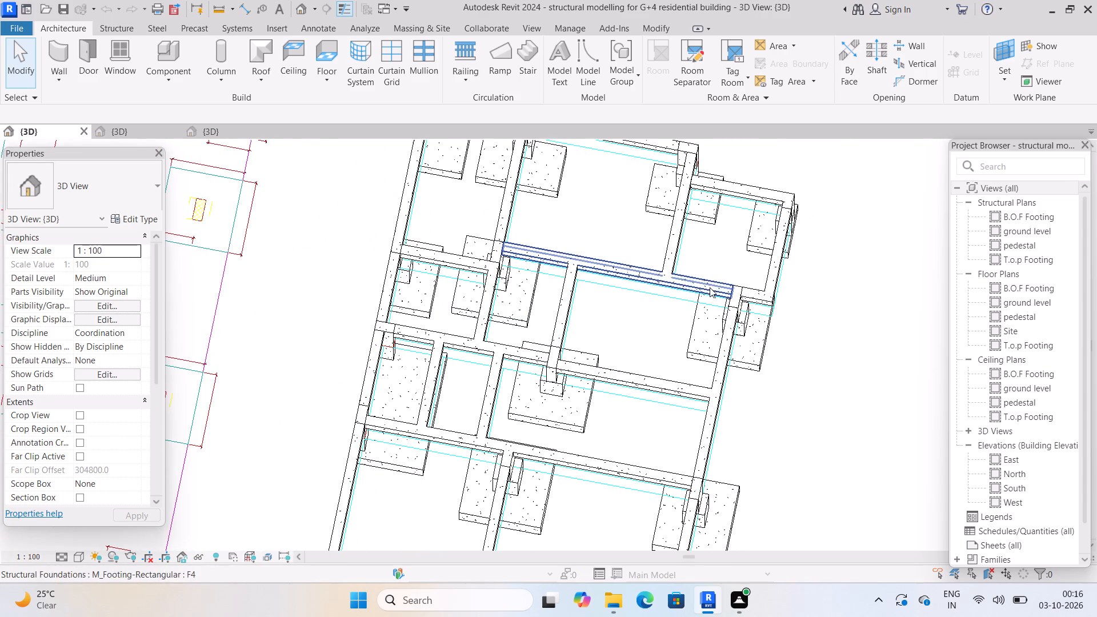
Open the pedestal structural plan and compare the modelled footings and pedestals with the footing layout drawing.
double_click(1040, 248)
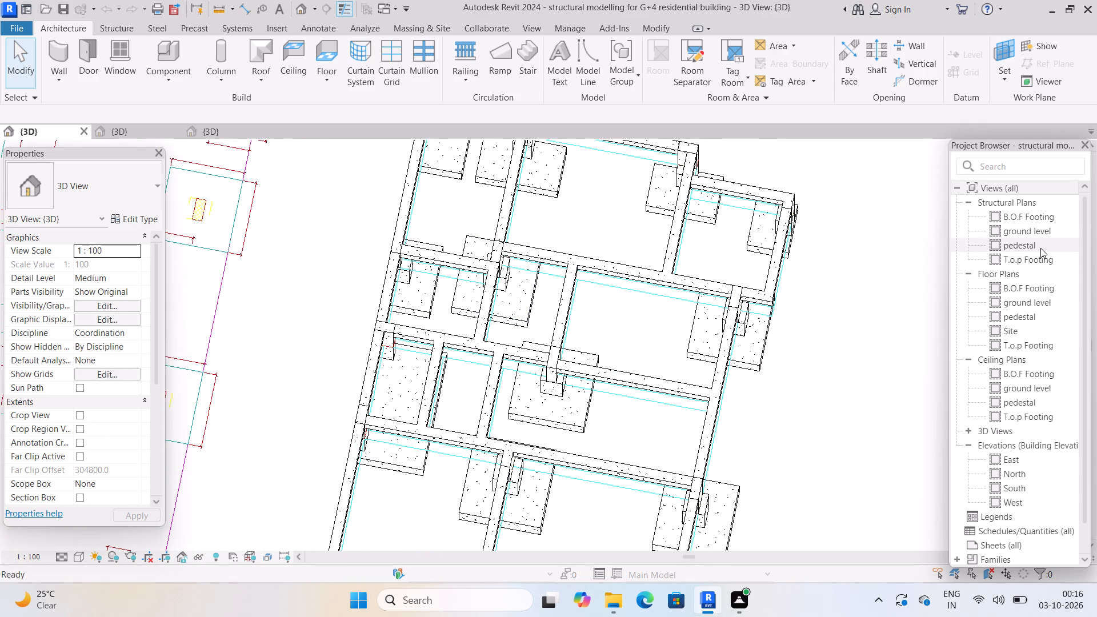
scroll(1044, 226, "up", 3)
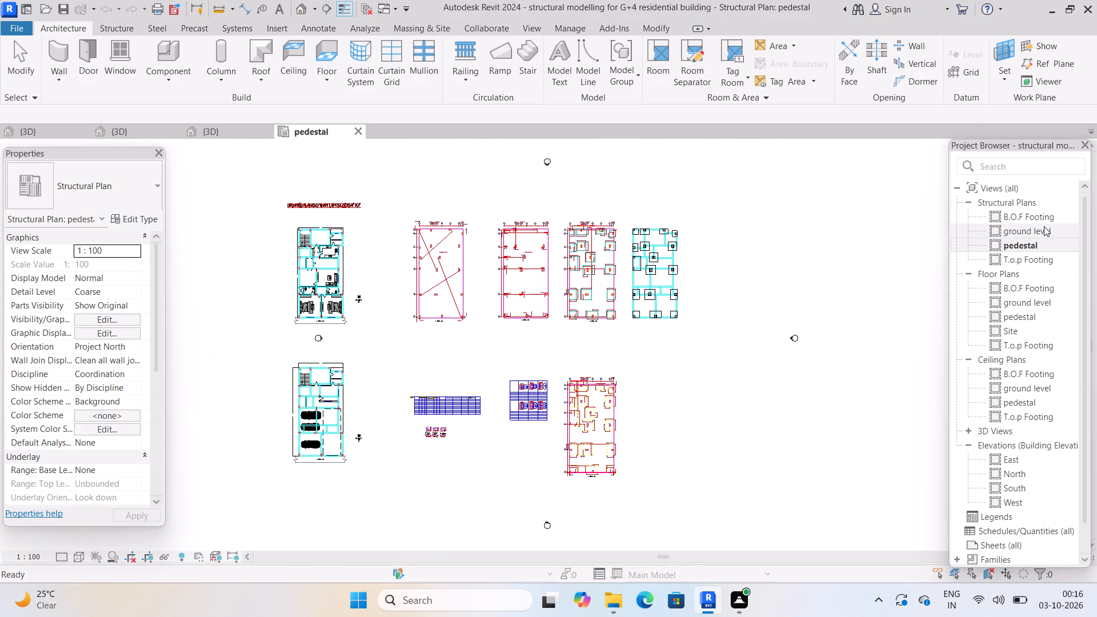
scroll(644, 243, "up", 3)
scroll(558, 243, "up", 5)
scroll(635, 258, "up", 4)
scroll(589, 271, "up", 5)
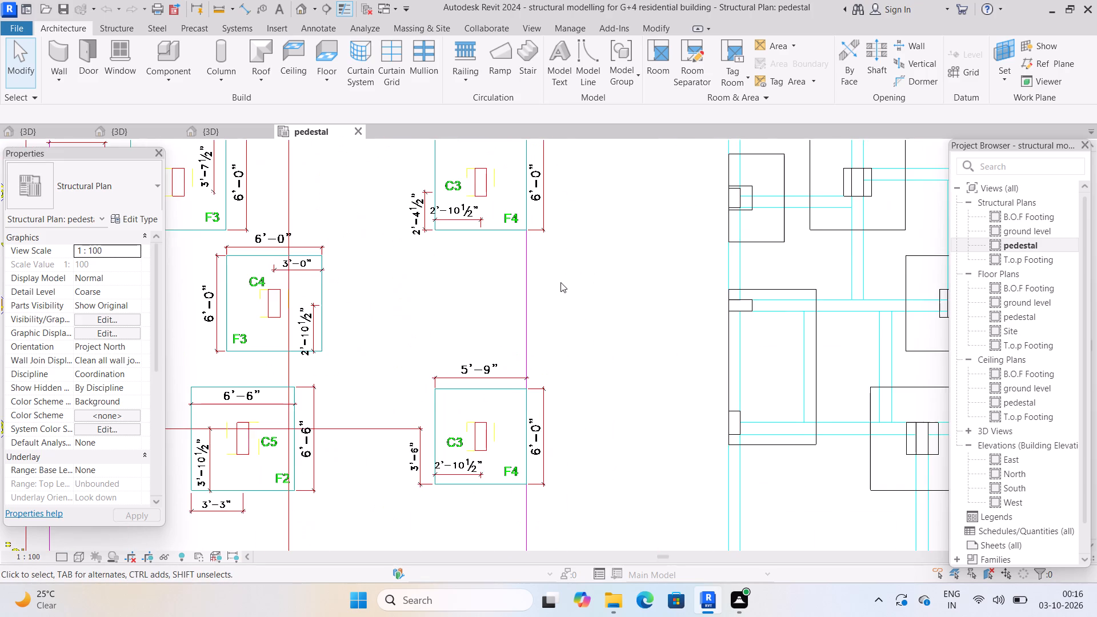
scroll(549, 286, "down", 3)
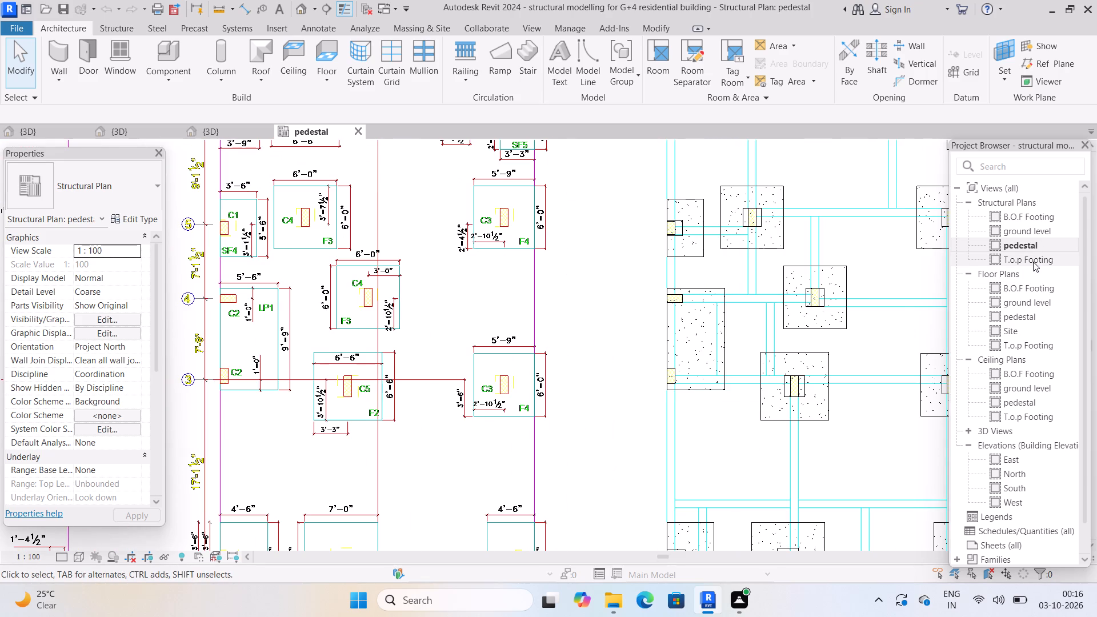
scroll(1035, 239, "up", 4)
Open the ground level structural plan and examine the 9" x 12" concrete beam layout and its corners.
double_click(1042, 230)
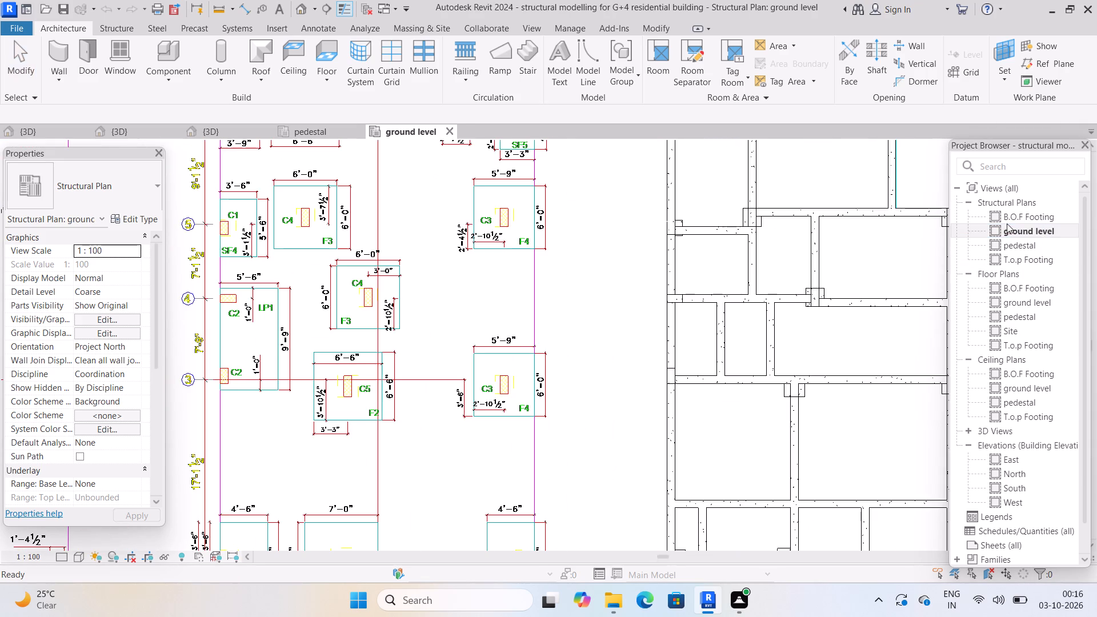
scroll(794, 222, "down", 5)
middle_click_drag(786, 246, 665, 265)
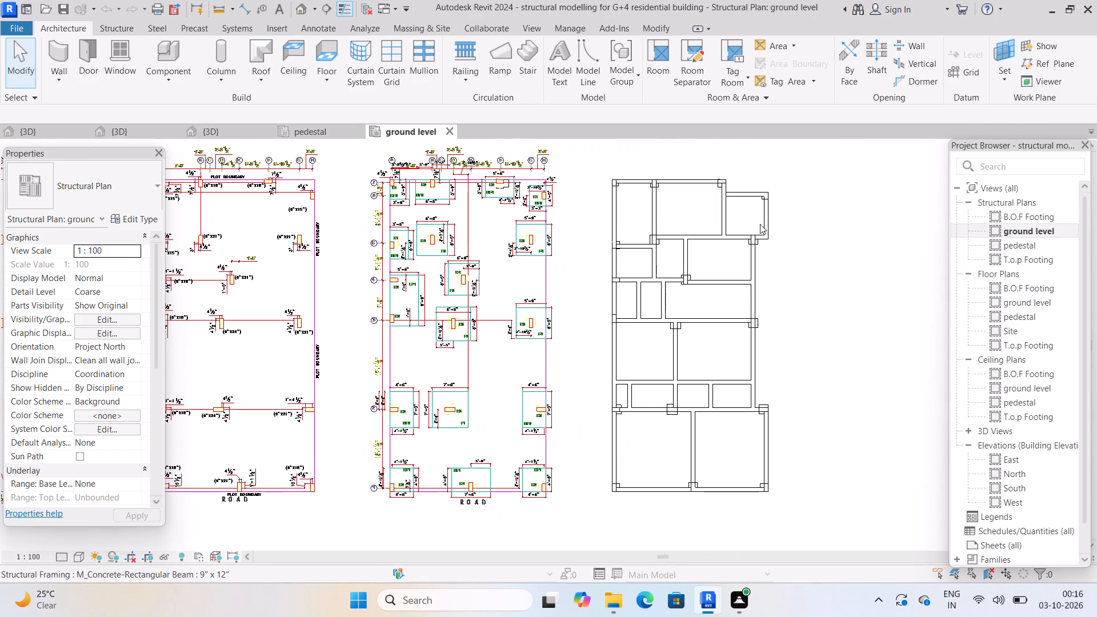
scroll(702, 186, "up", 4)
scroll(627, 150, "up", 8)
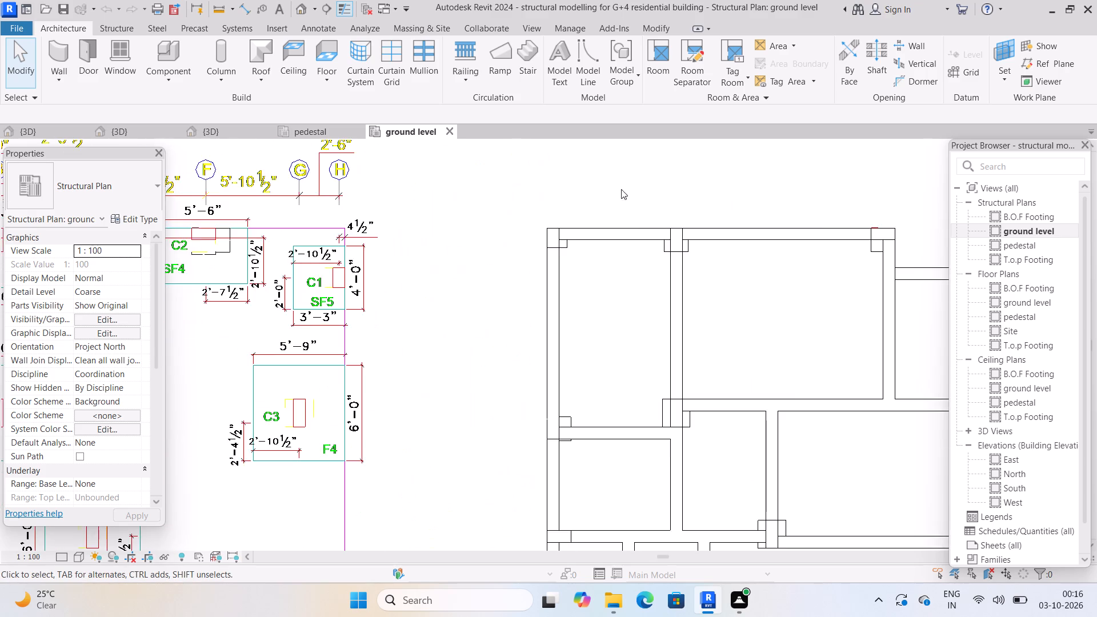
scroll(694, 265, "down", 7)
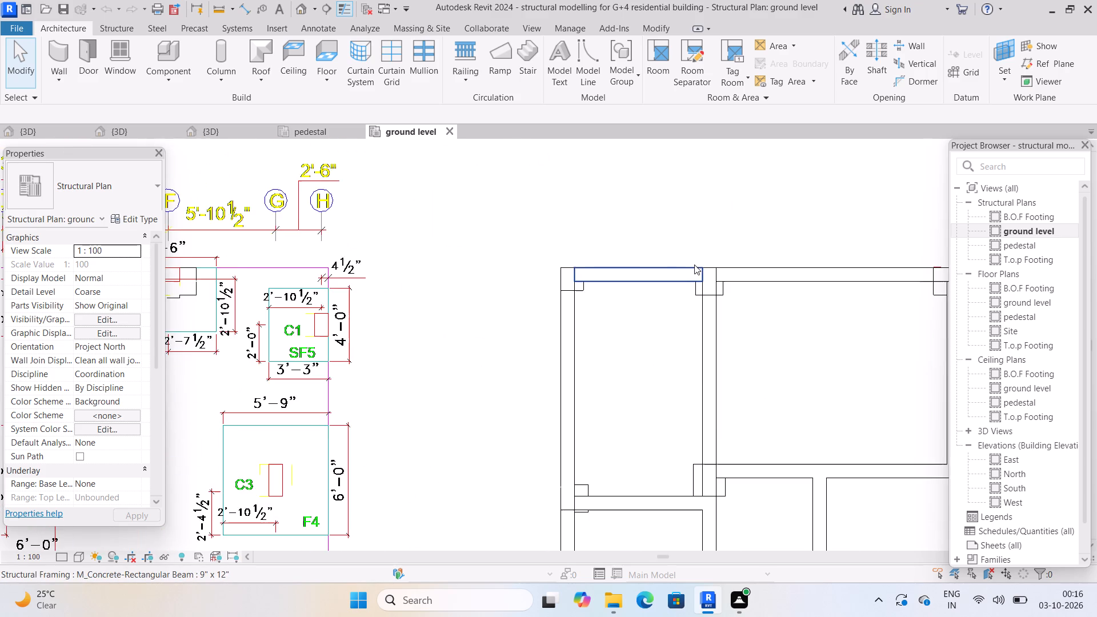
scroll(804, 312, "down", 2)
middle_click_drag(803, 311, 688, 212)
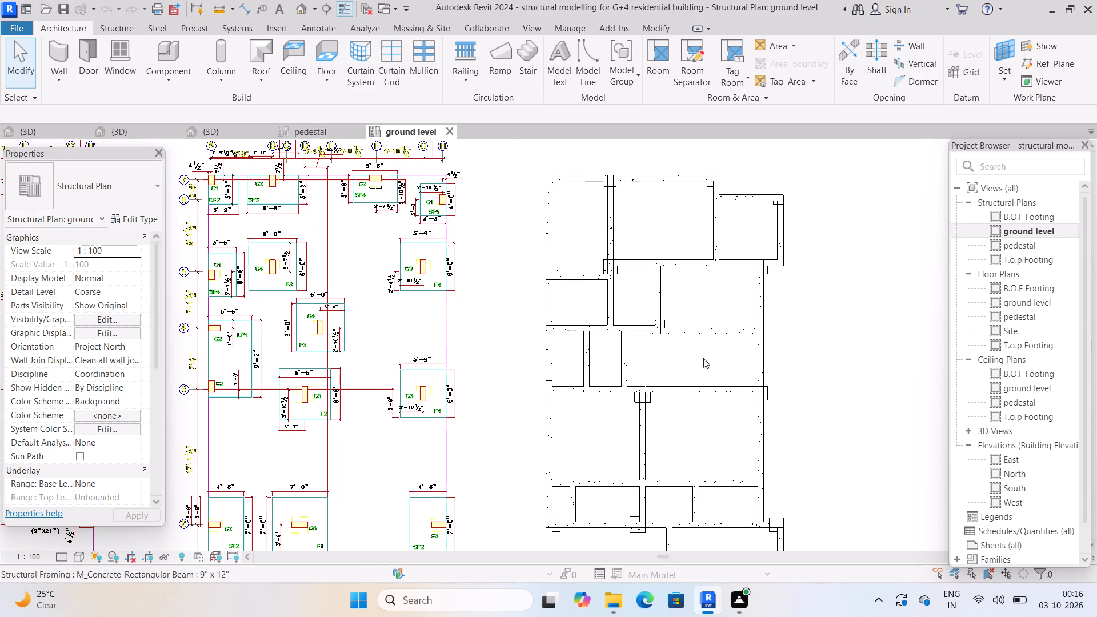
In the T.o.p Footing structural plan, cut a north–south building section through the eastern F4 footing on grid 3 and shorten its view depth.
double_click(1036, 260)
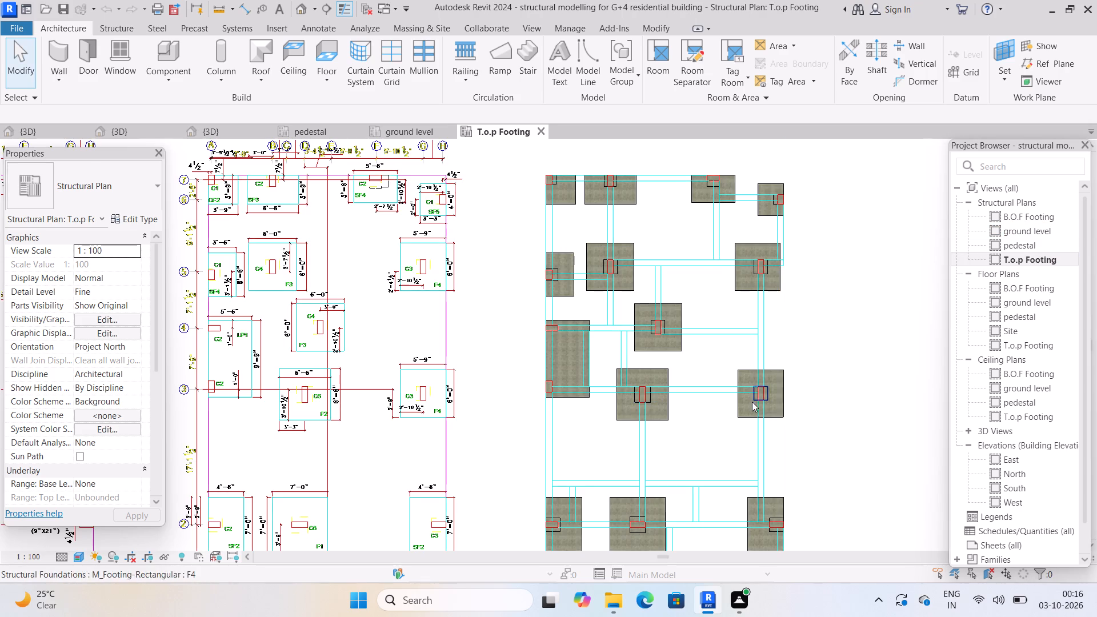
scroll(755, 403, "up", 5)
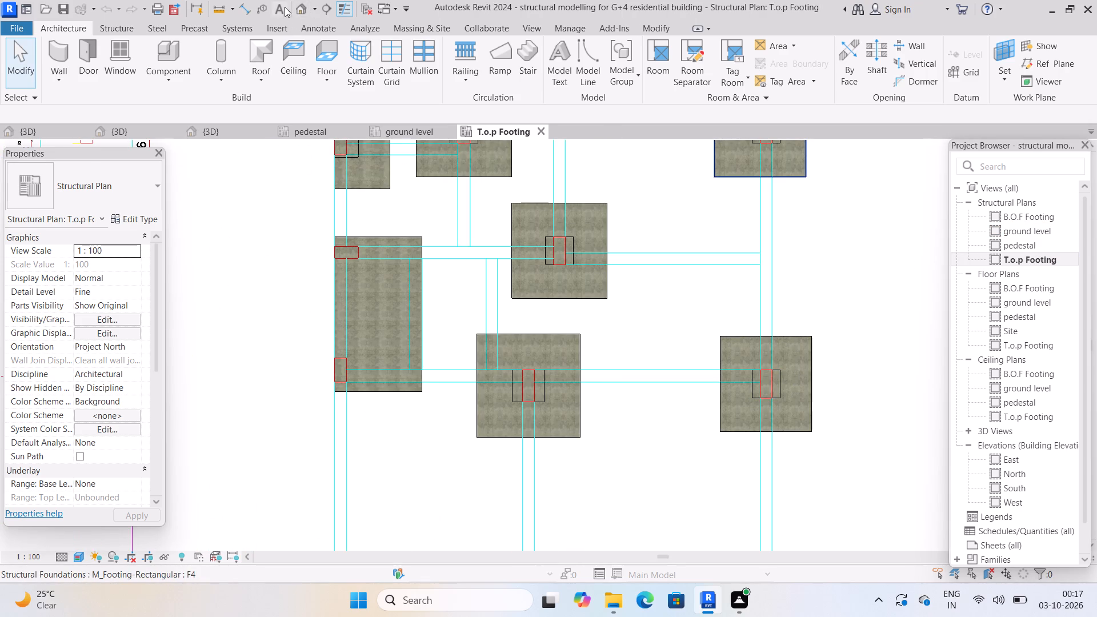
left_click(323, 9)
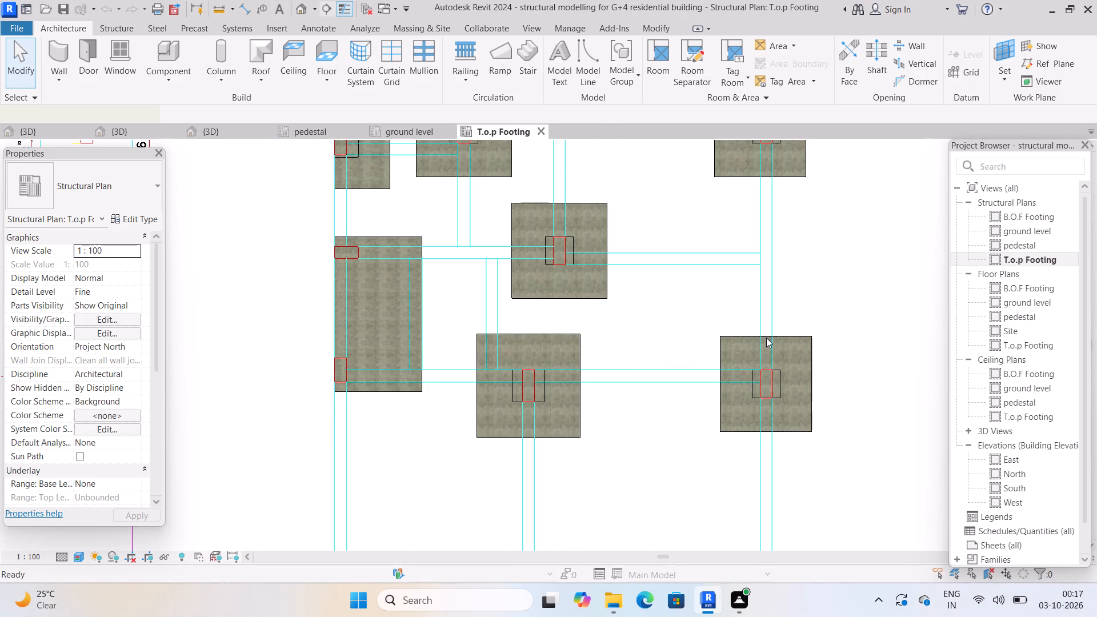
left_click(787, 296)
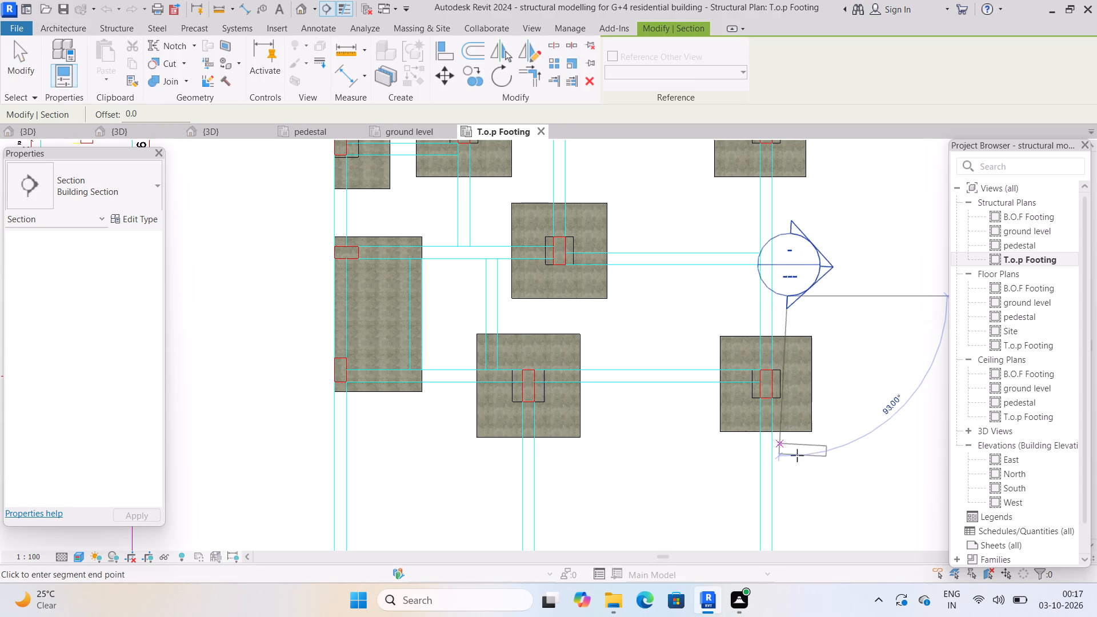
left_click(787, 481)
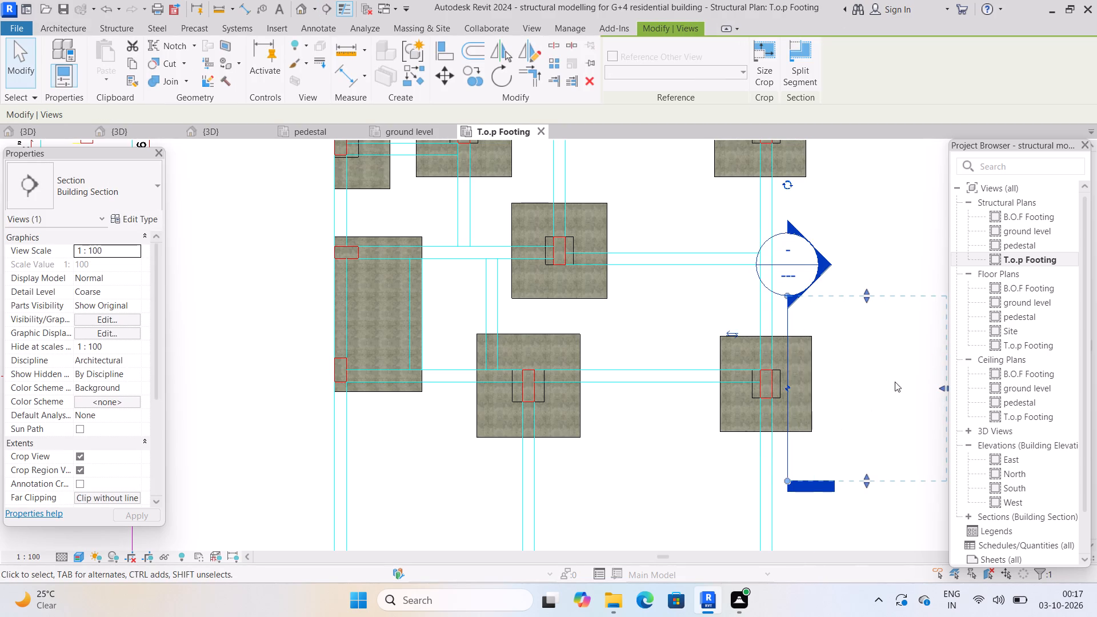
scroll(844, 374, "down", 3)
left_click_drag(903, 379, 861, 393)
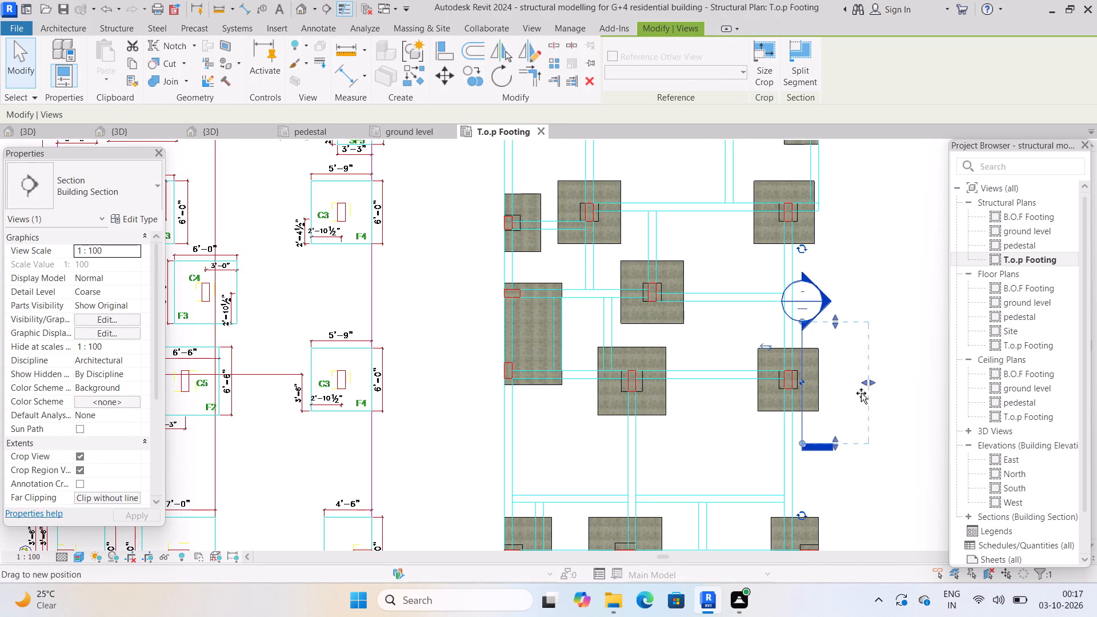
left_click_drag(861, 393, 853, 395)
Open the new section's view and examine the cut F4 footing between the T.o.p Footing and B.O.F Footing levels.
right_click(799, 394)
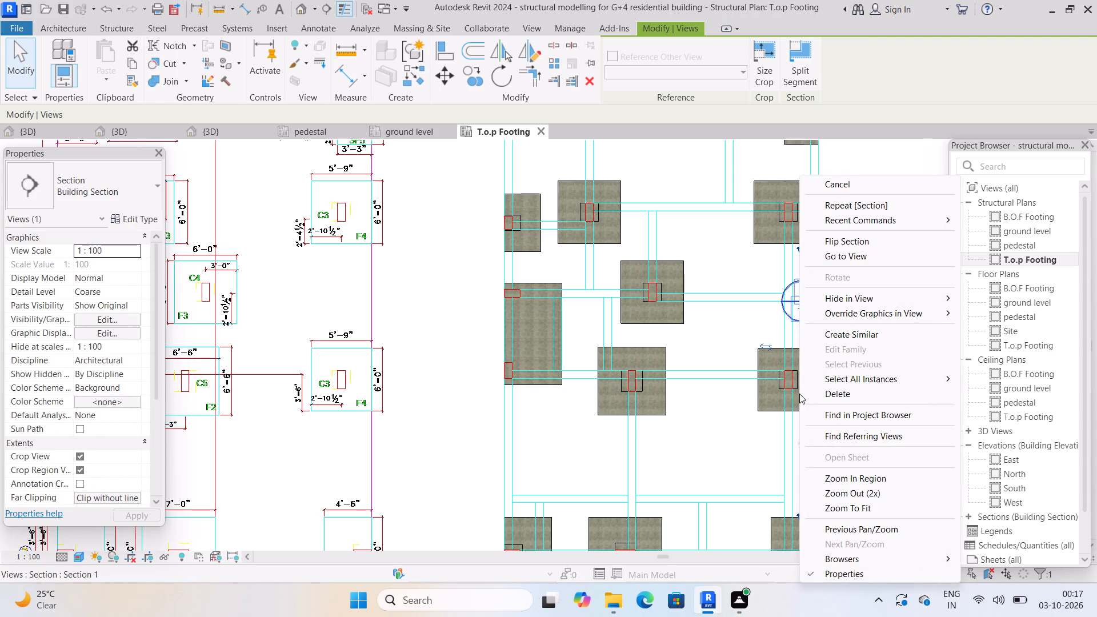
left_click(888, 257)
scroll(519, 253, "up", 3)
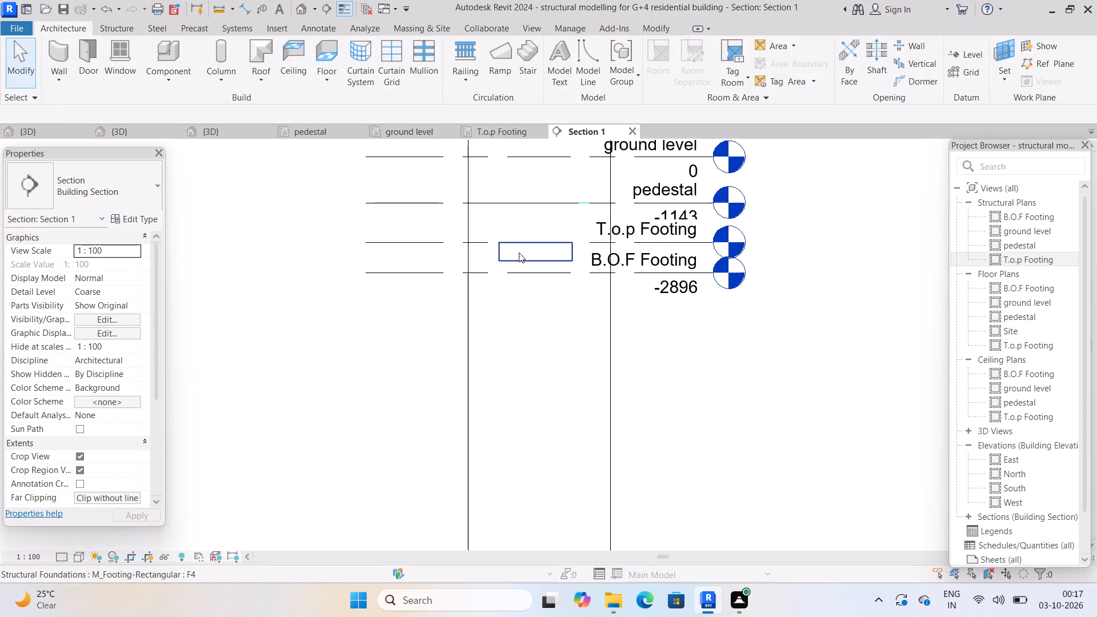
scroll(519, 253, "up", 9)
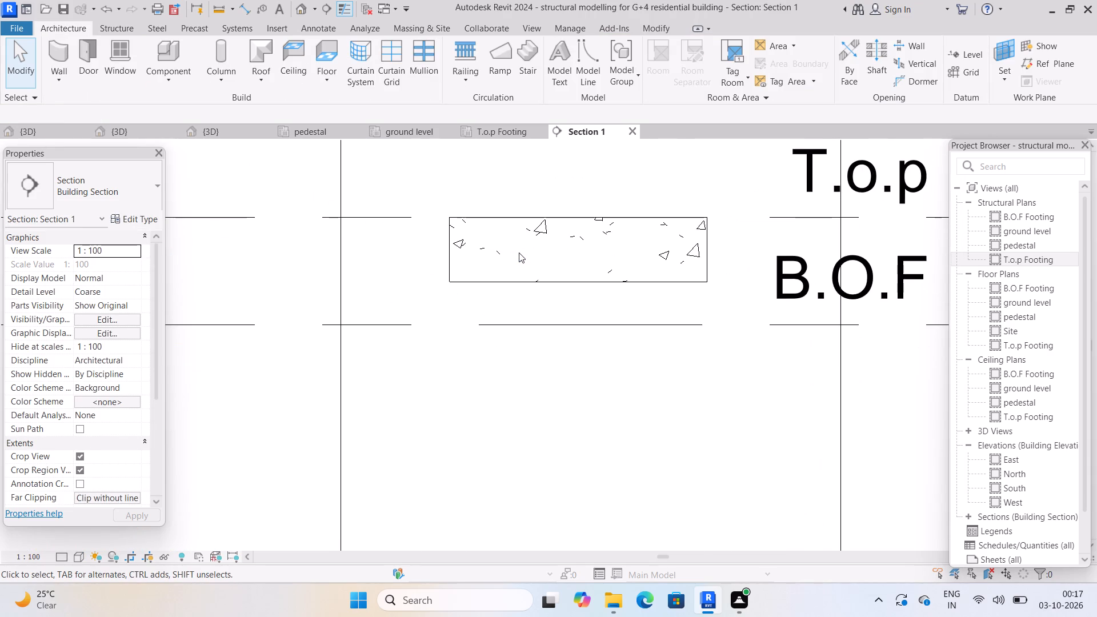
scroll(519, 253, "up", 4)
middle_click_drag(519, 253, 496, 334)
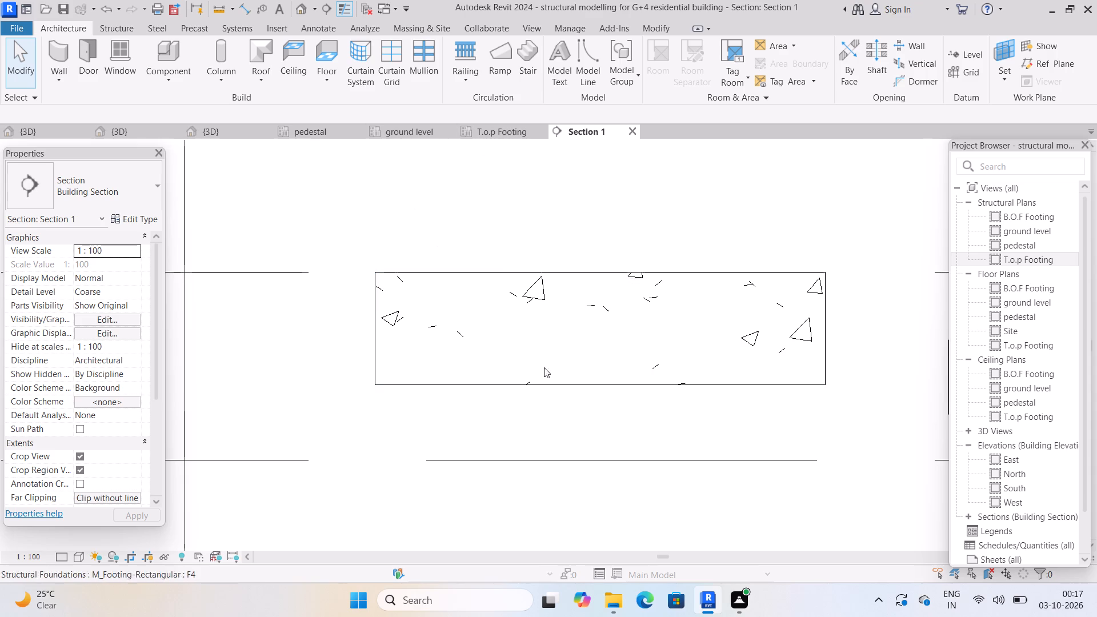
scroll(499, 269, "down", 4)
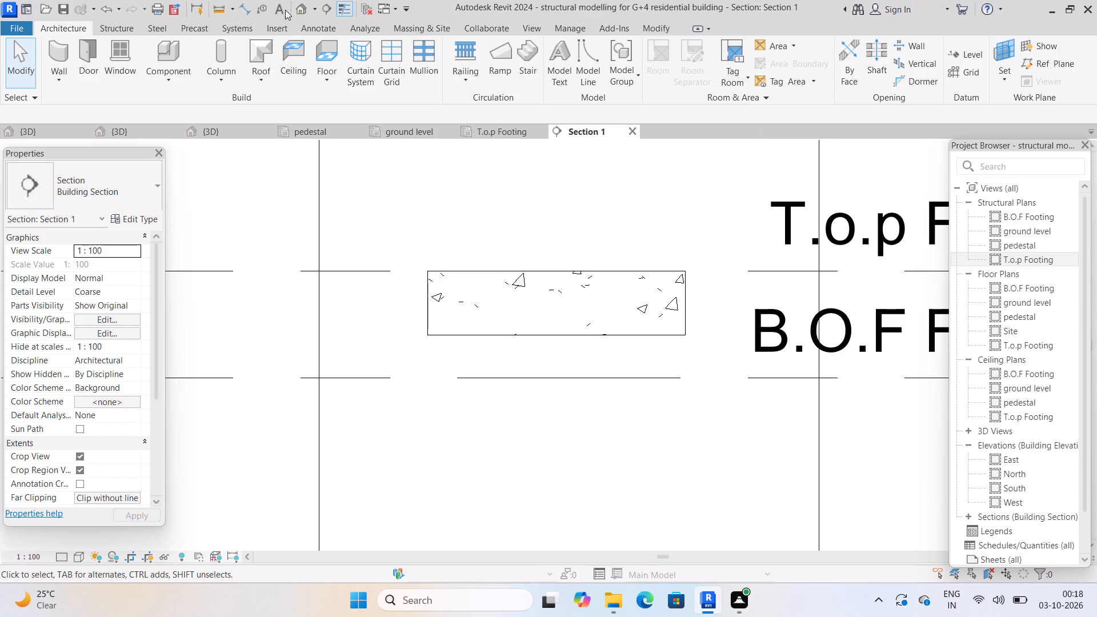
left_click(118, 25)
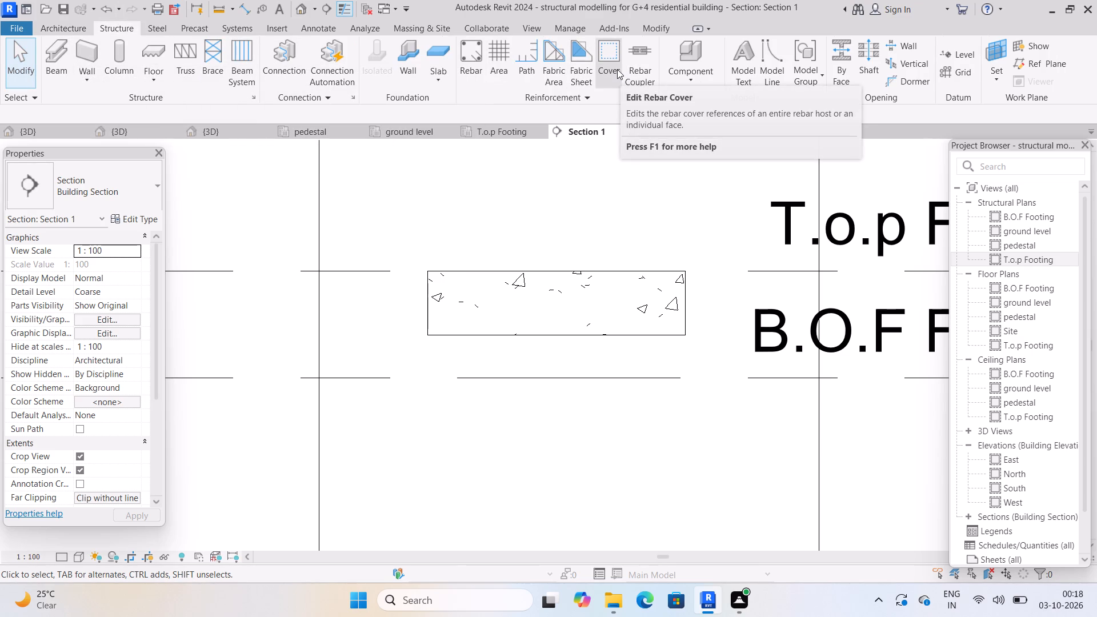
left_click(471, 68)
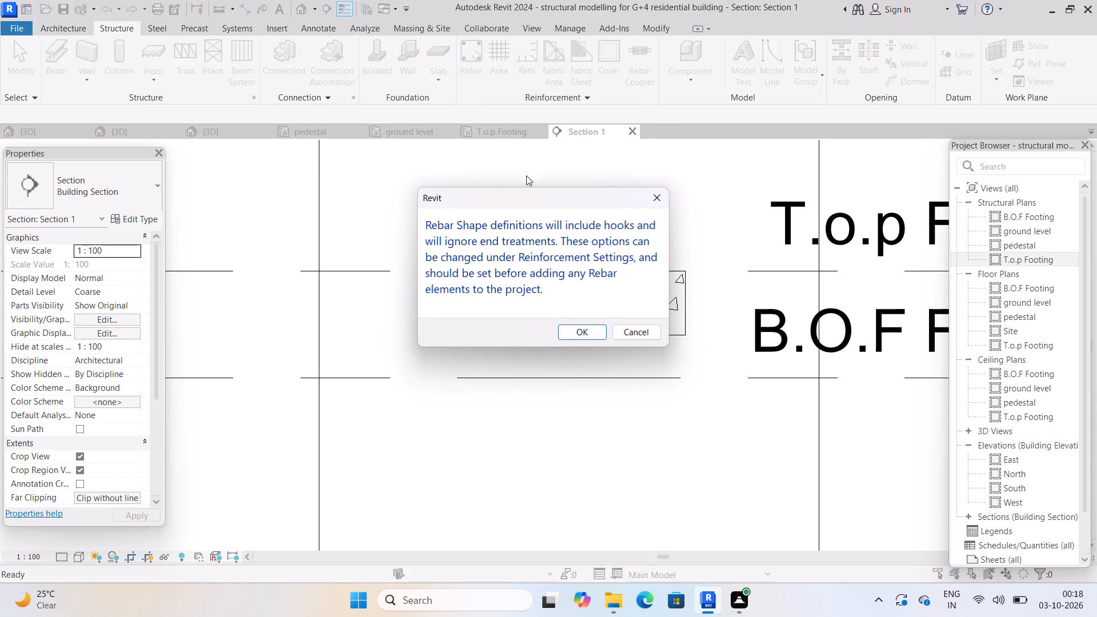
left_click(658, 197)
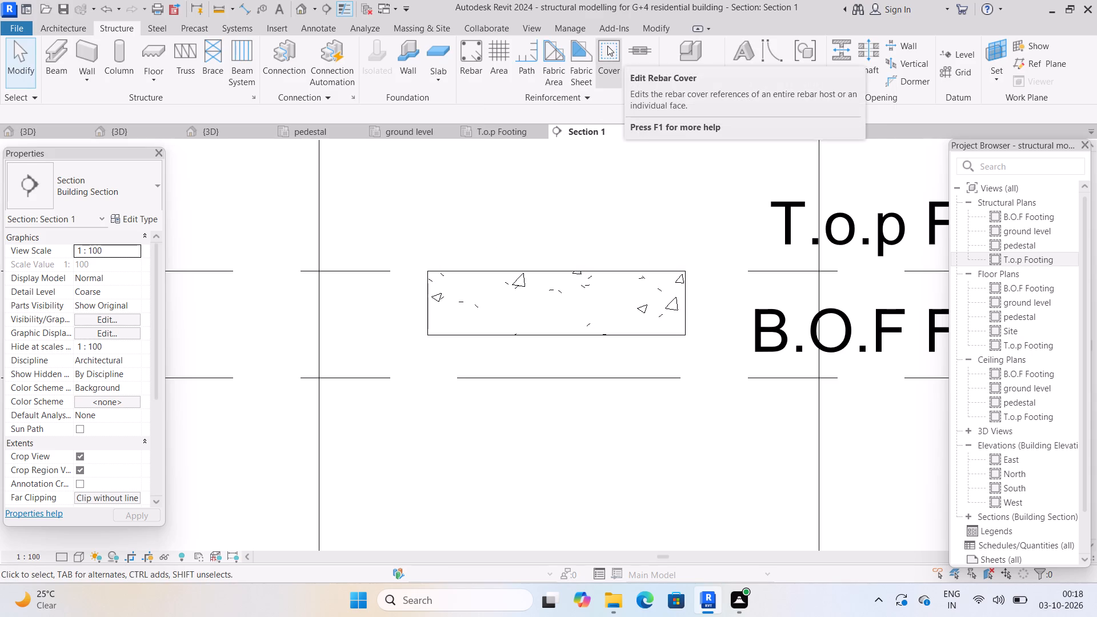
Start editing rebar cover, review the Rebar Cover Settings, and inspect the cover outline on the sectioned F4 footing.
left_click(607, 46)
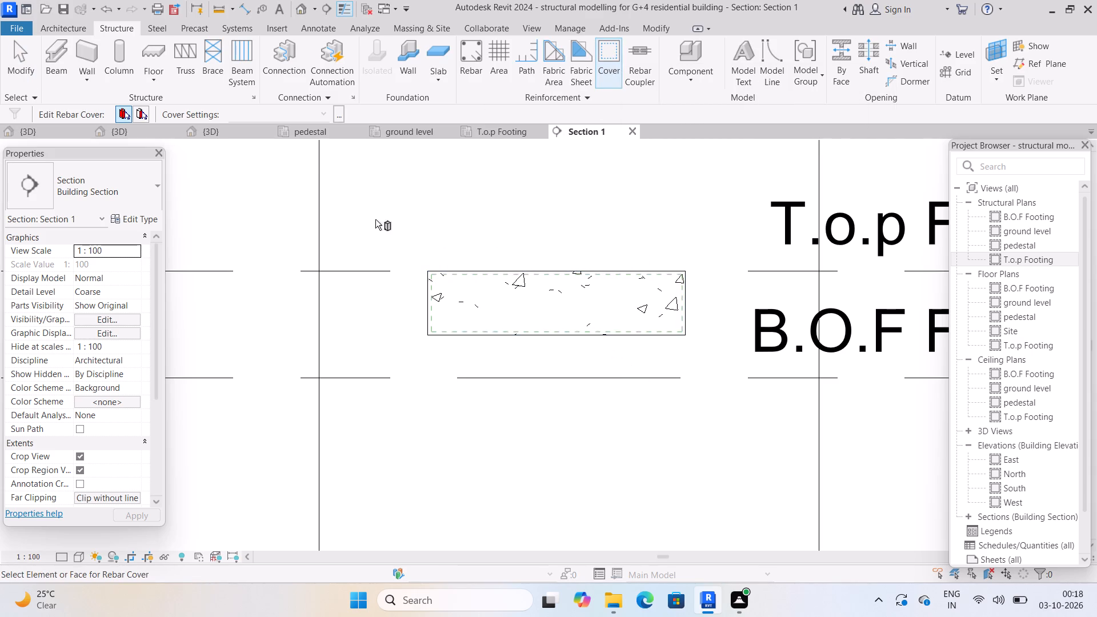
left_click_drag(320, 111, 333, 107)
left_click(226, 113)
left_click(335, 111)
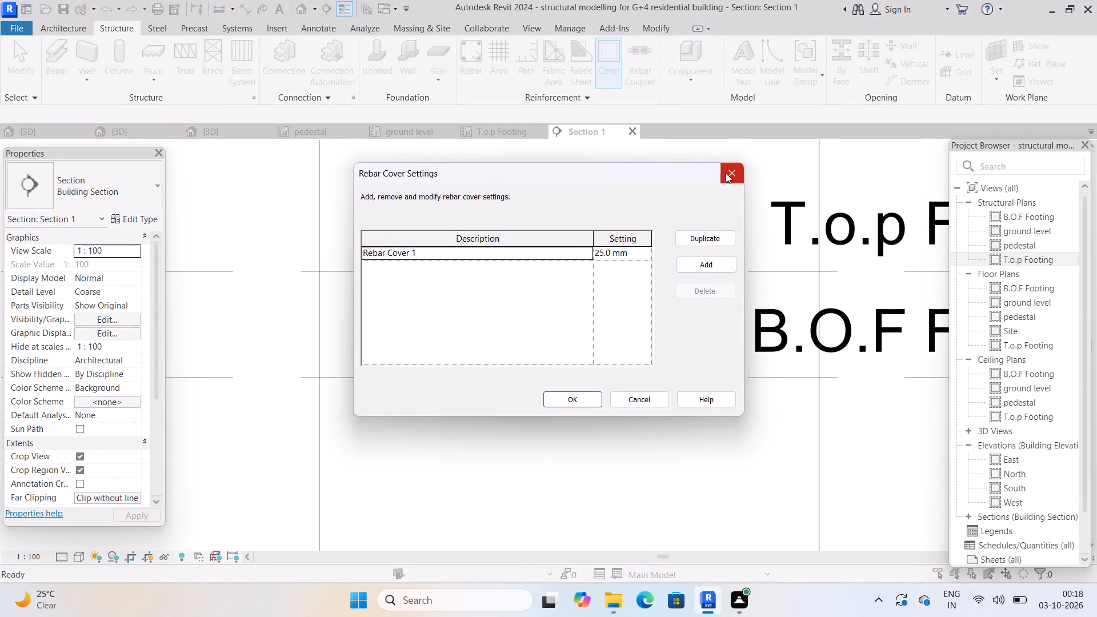
left_click(590, 402)
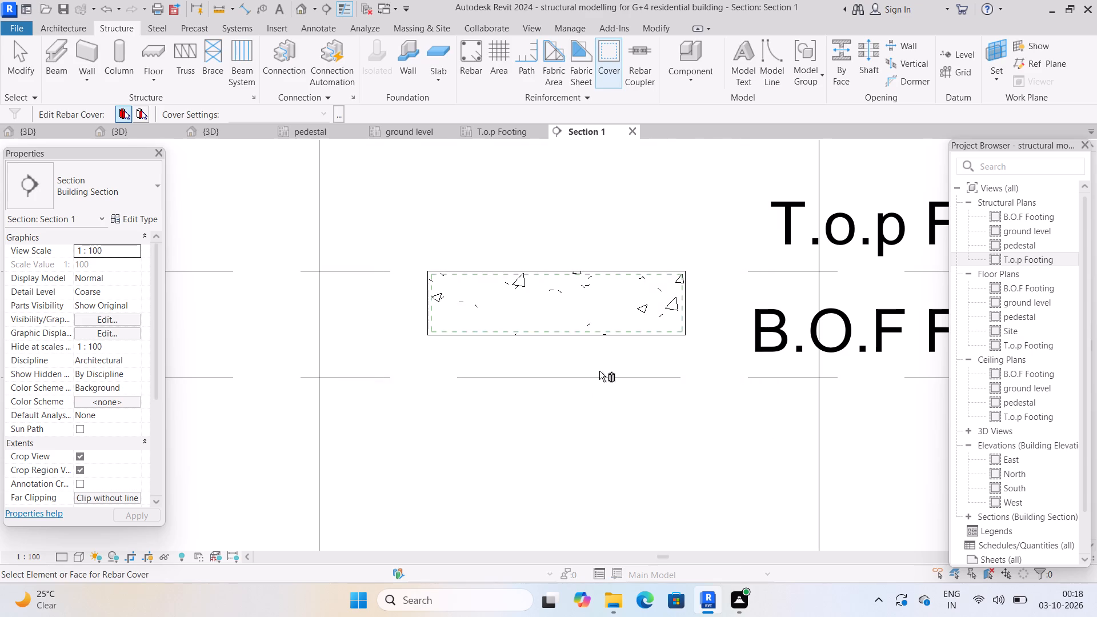
scroll(658, 311, "down", 13)
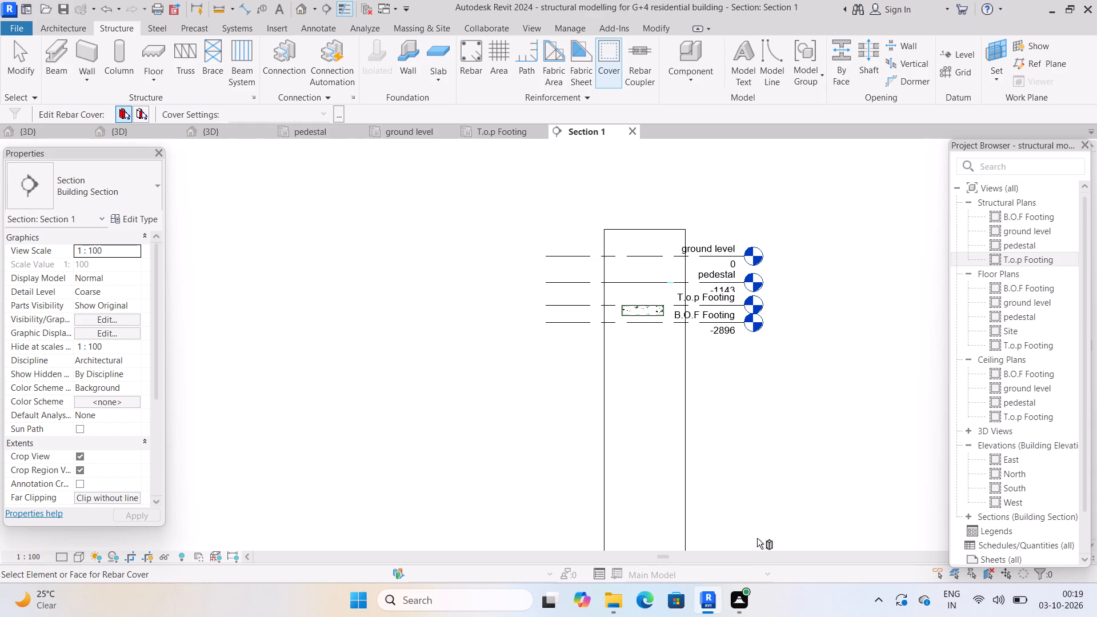
scroll(646, 315, "up", 4)
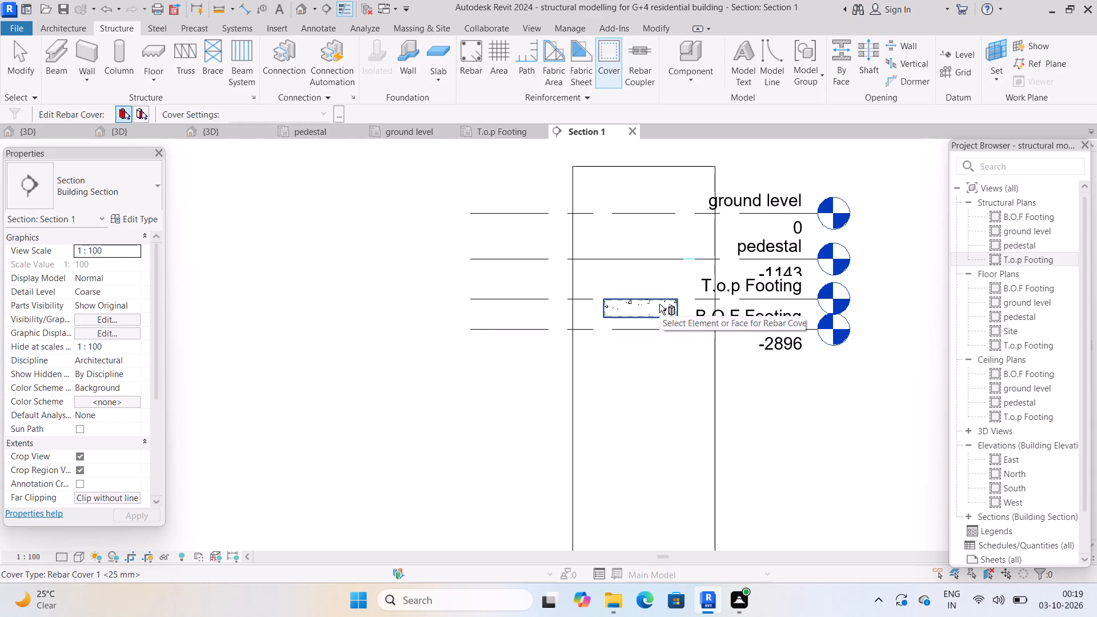
scroll(659, 304, "up", 8)
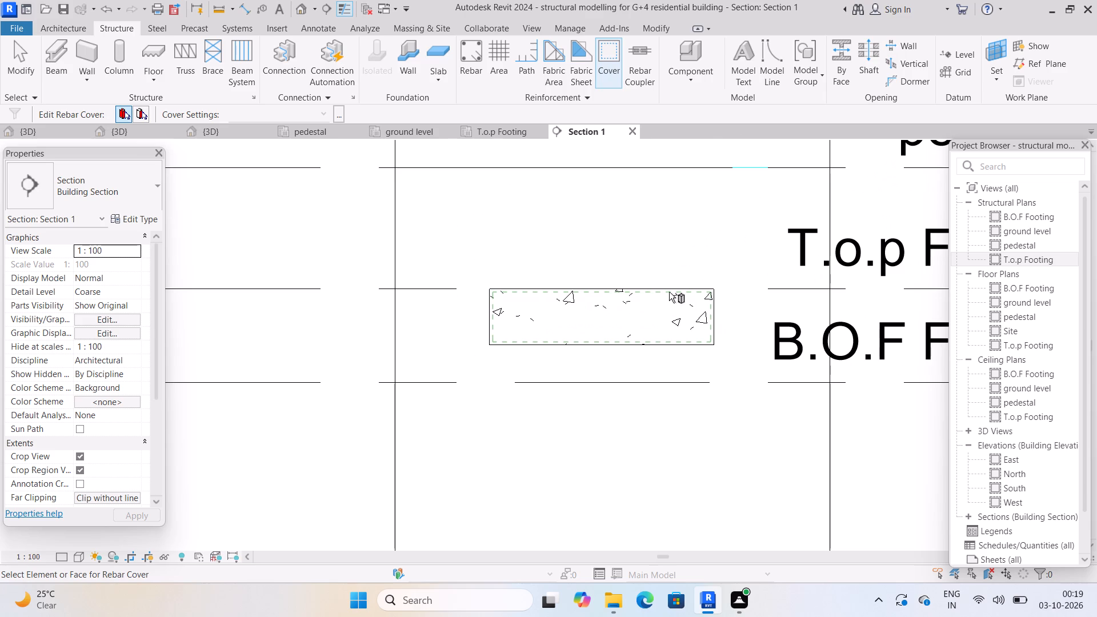
Start placing rebar and load every rebar shape family from the Structural Rebar Shapes library folder.
left_click(474, 45)
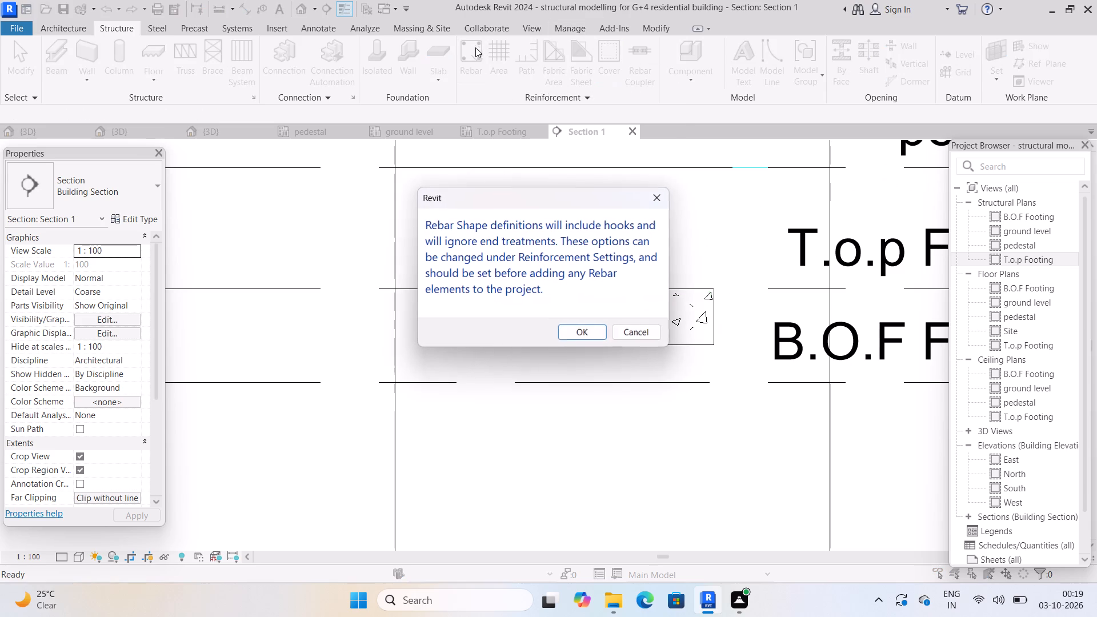
left_click(587, 327)
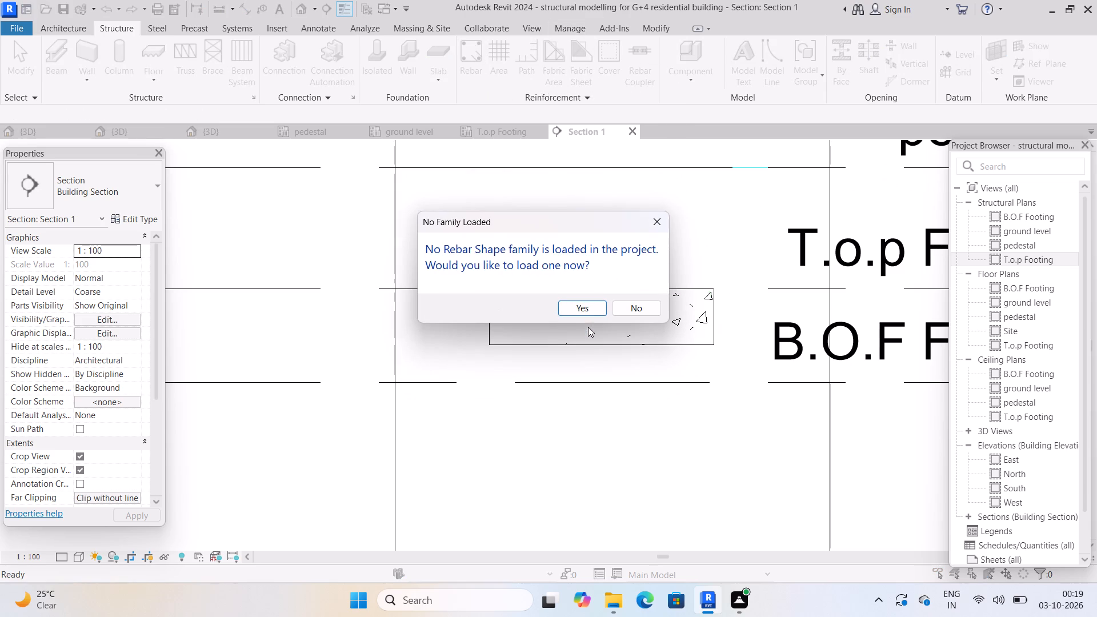
left_click(595, 307)
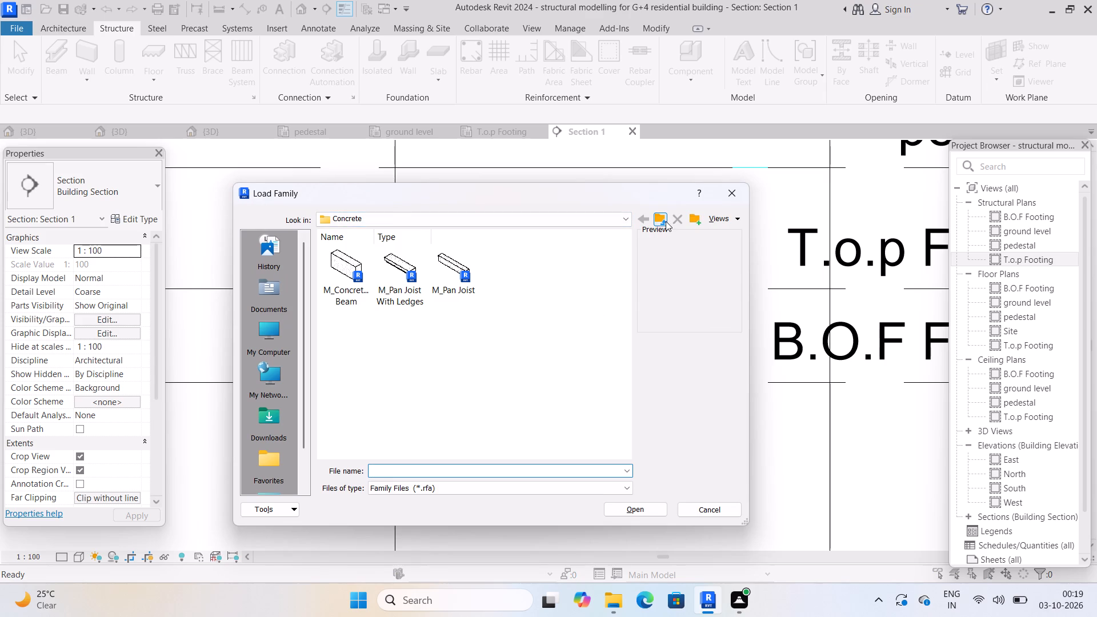
left_click(666, 221)
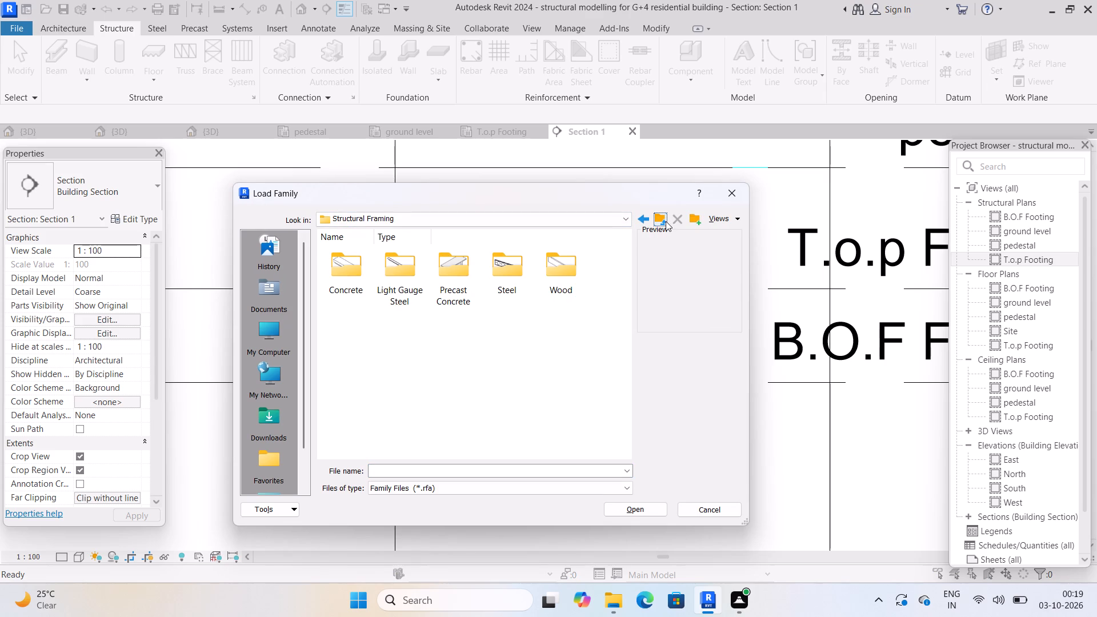
left_click(666, 221)
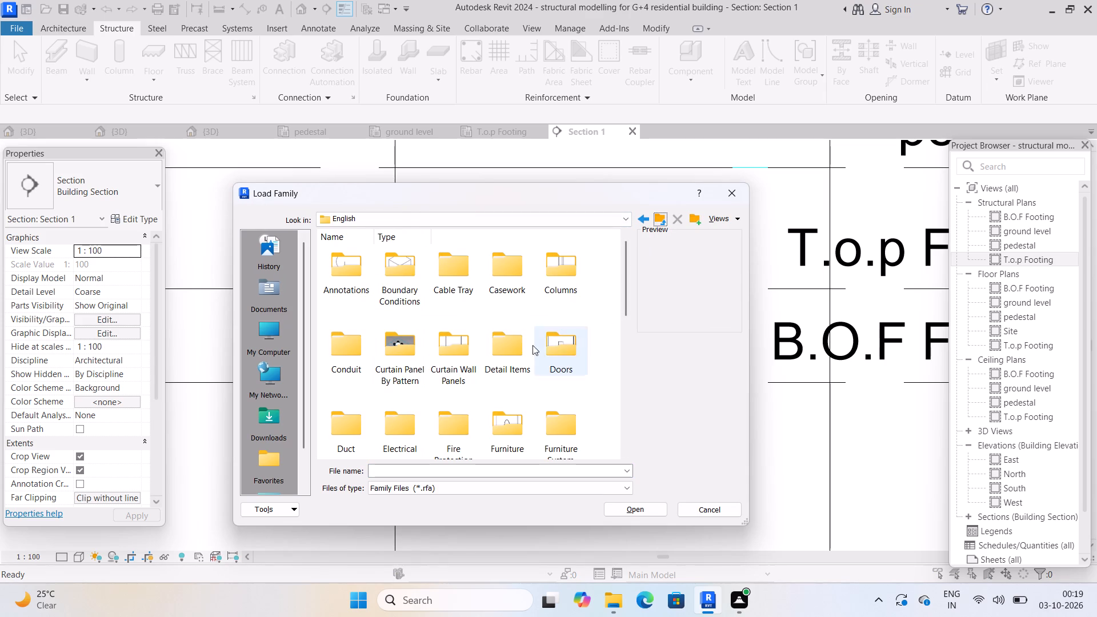
scroll(507, 311, "up", 3)
scroll(507, 311, "down", 3)
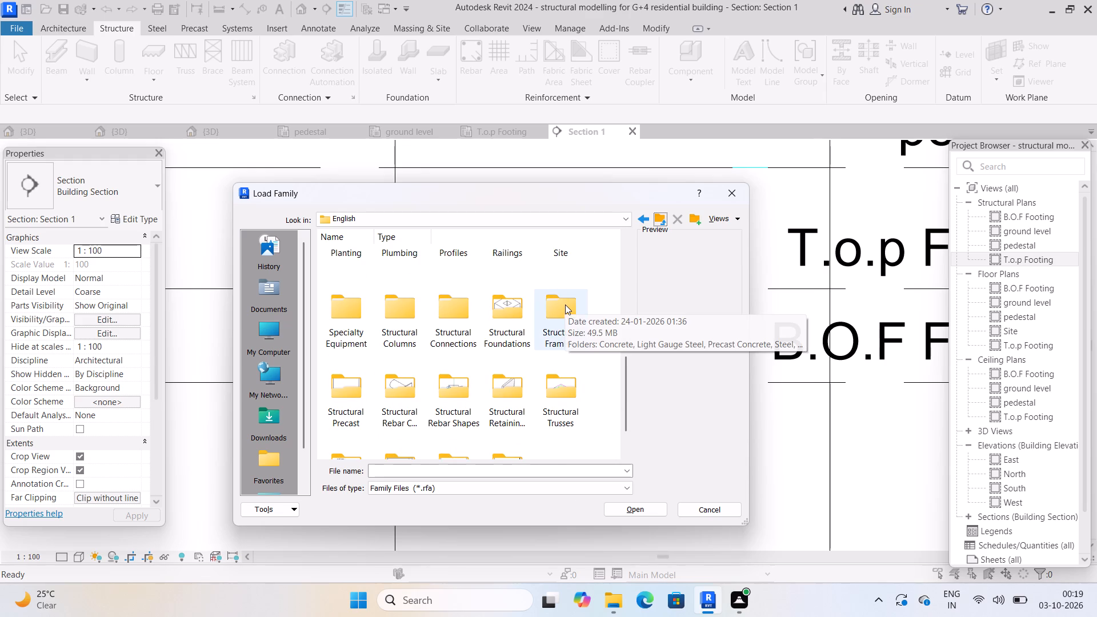
double_click(453, 381)
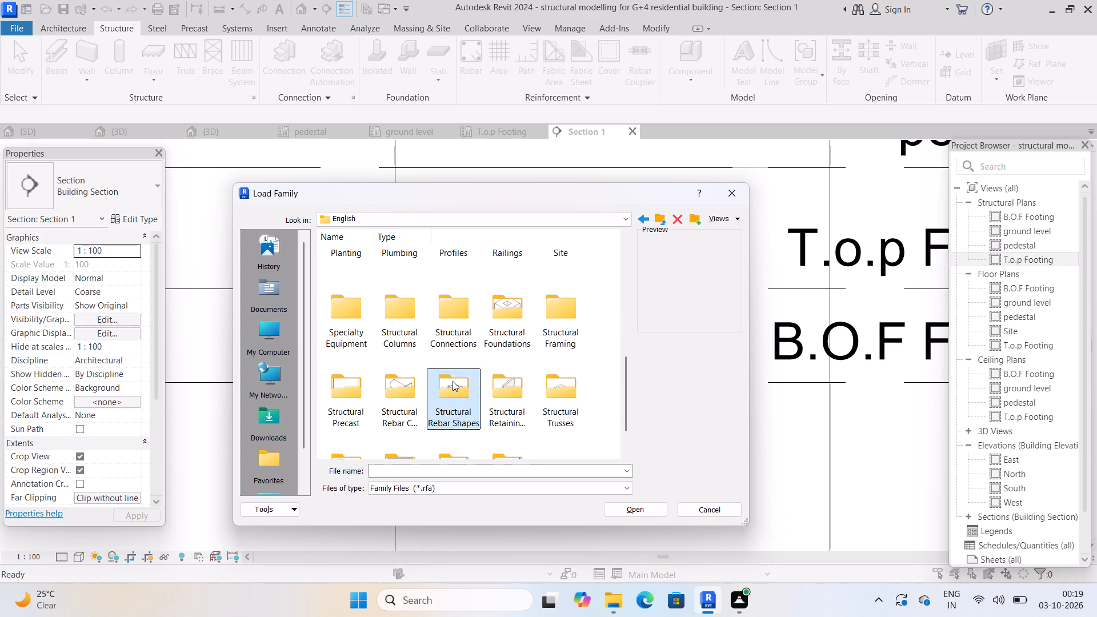
left_click(644, 509)
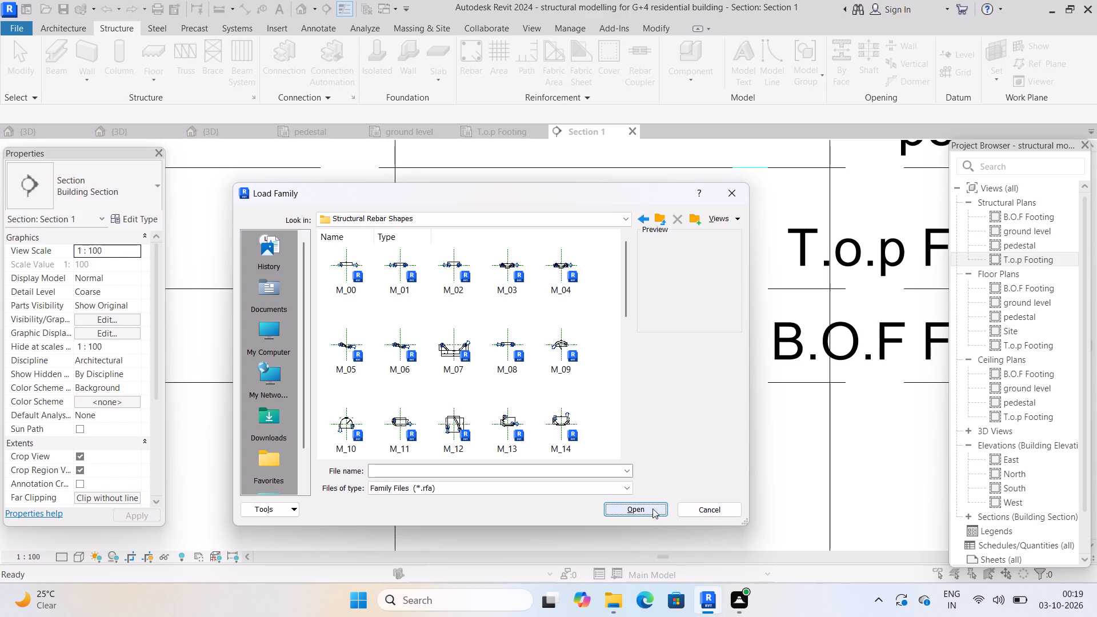
left_click(652, 508)
scroll(372, 267, "up", 5)
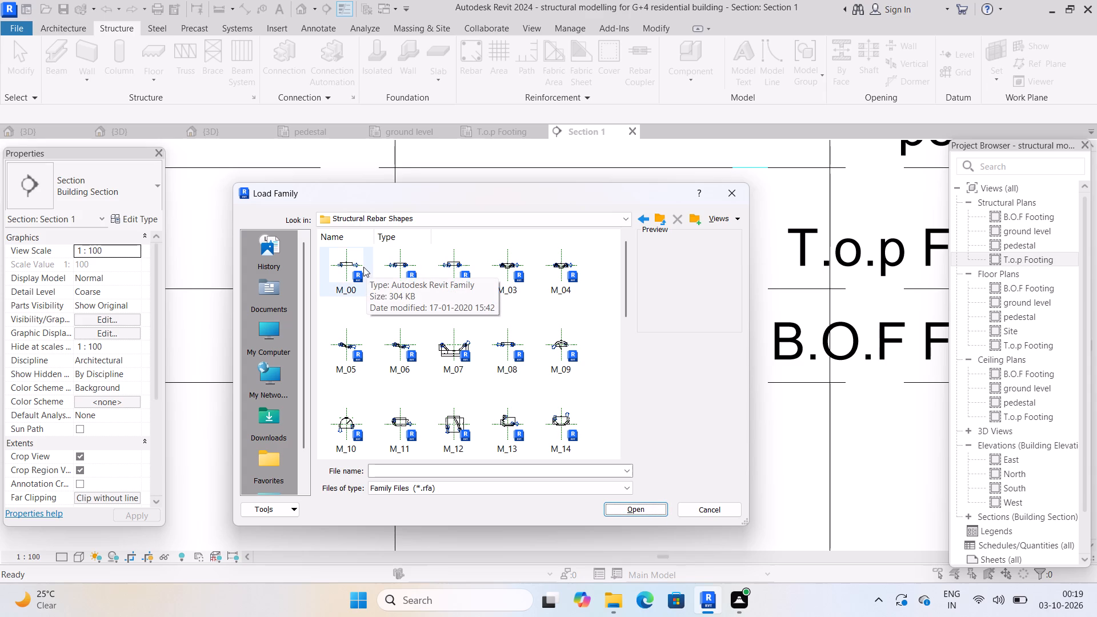
scroll(478, 337, "up", 4)
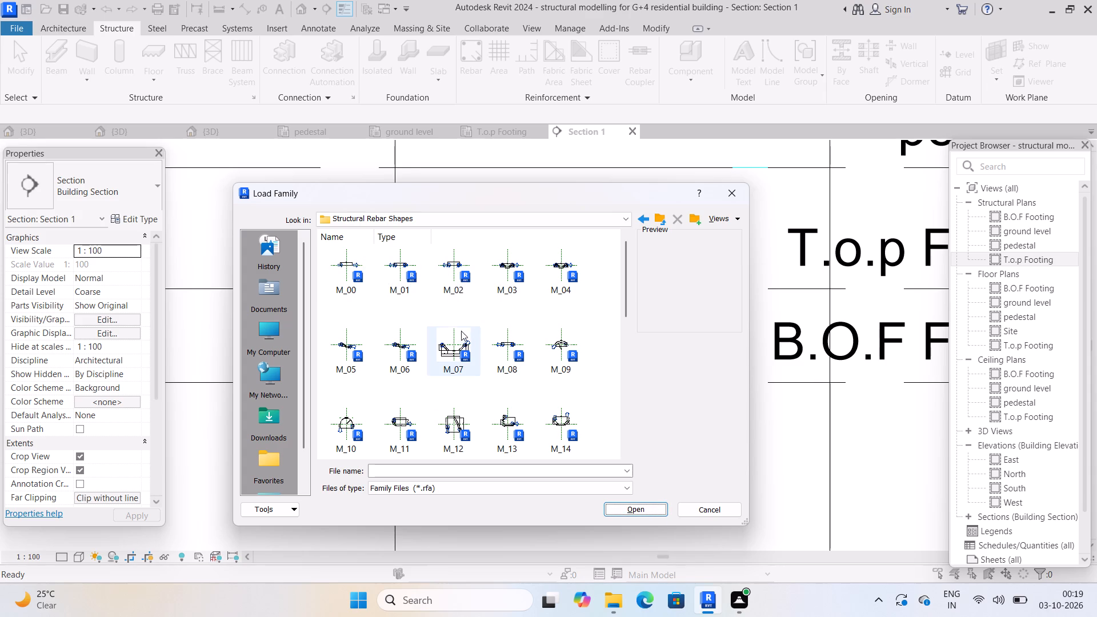
left_click(360, 263, "ctrl")
key("ctrl+a")
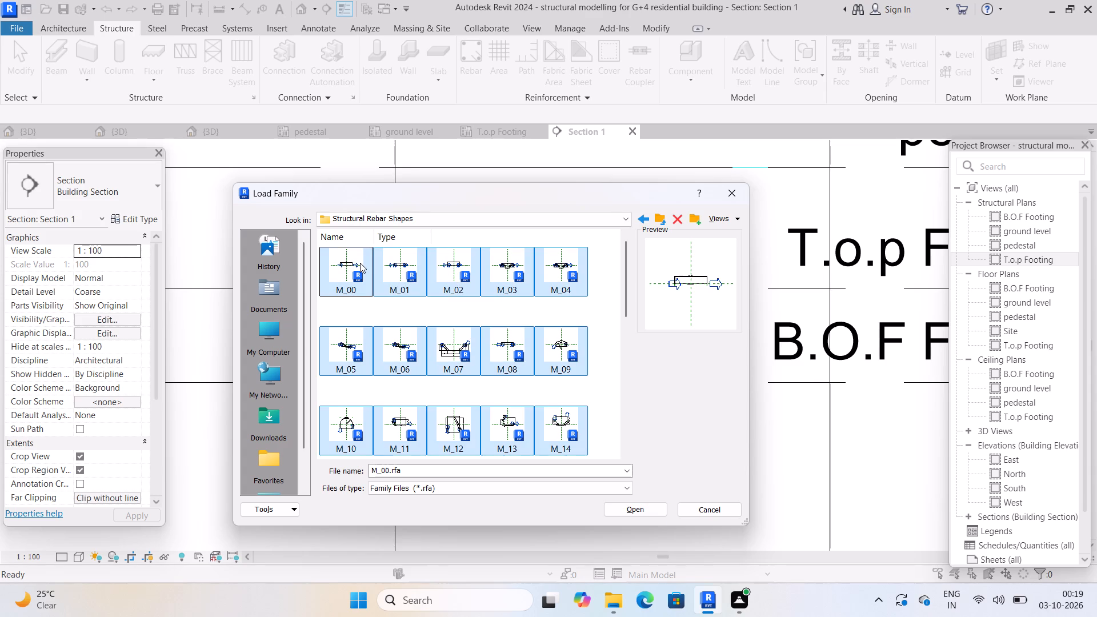
left_click(643, 508)
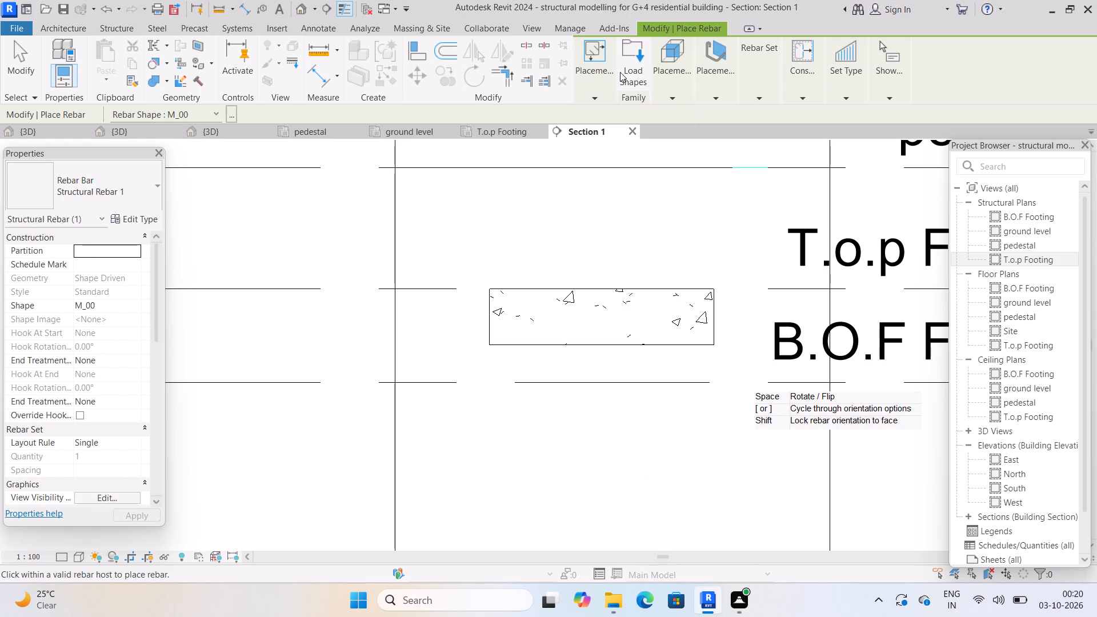
Reopen the Structural Rebar Shapes folder and examine its shape families in list and thumbnail form without loading any.
left_click(639, 60)
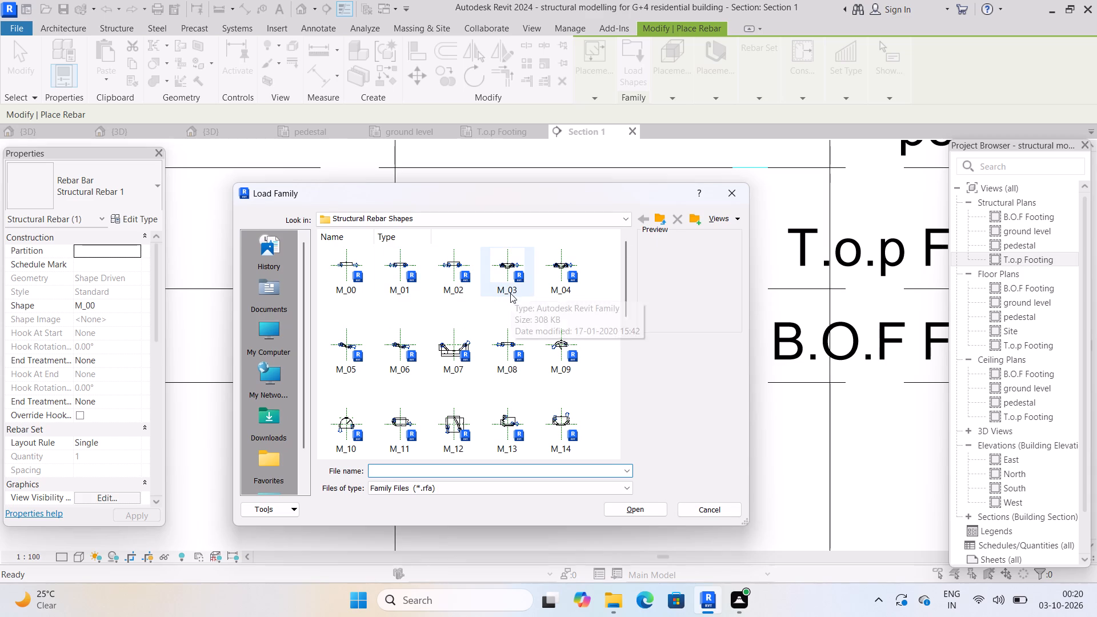
scroll(510, 293, "down", 7)
scroll(527, 359, "up", 4)
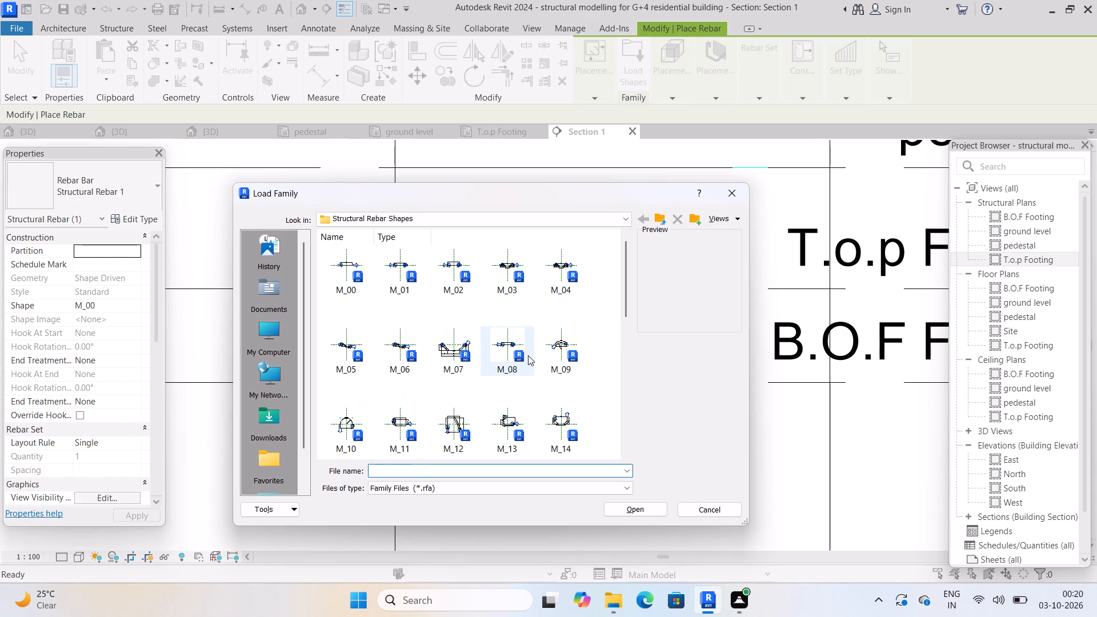
scroll(523, 350, "up", 4)
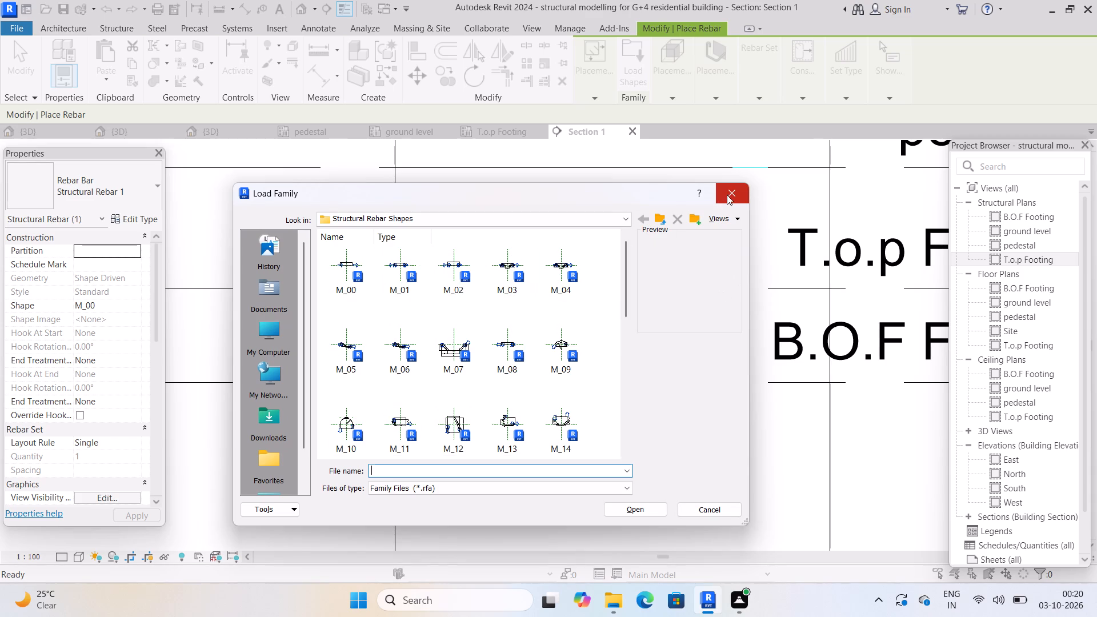
left_click(737, 215)
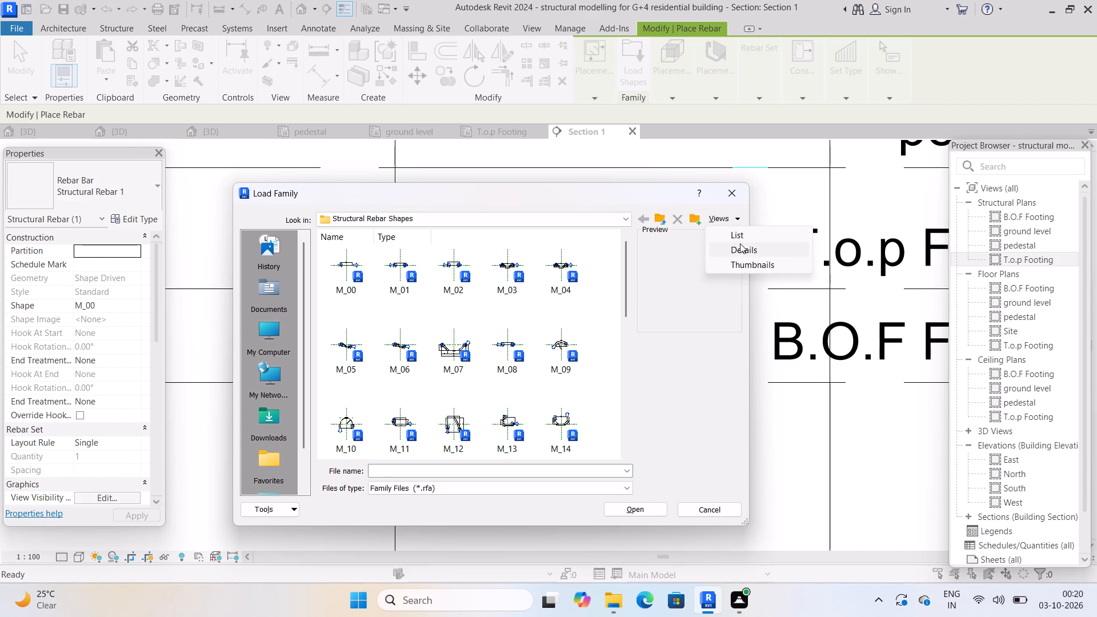
left_click(740, 238)
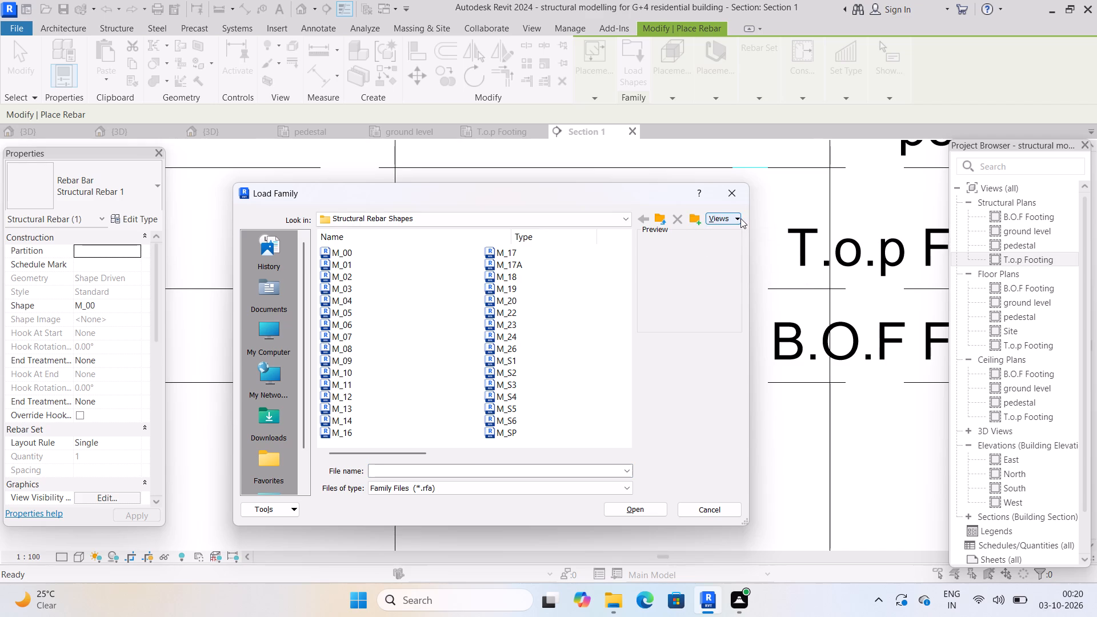
left_click(740, 217)
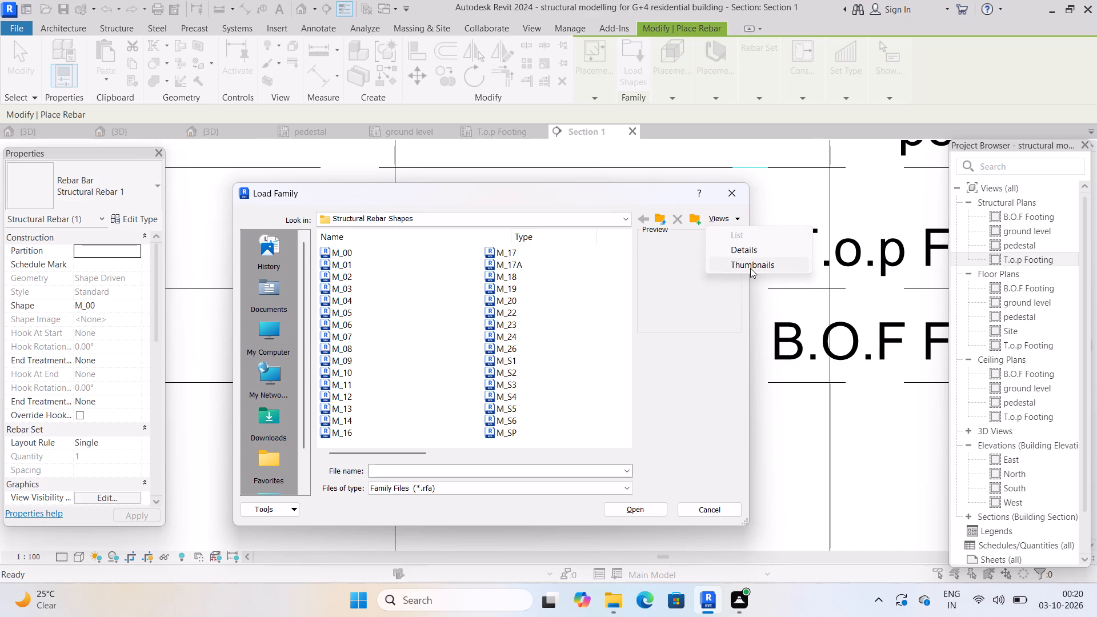
left_click(750, 268)
left_click(736, 189)
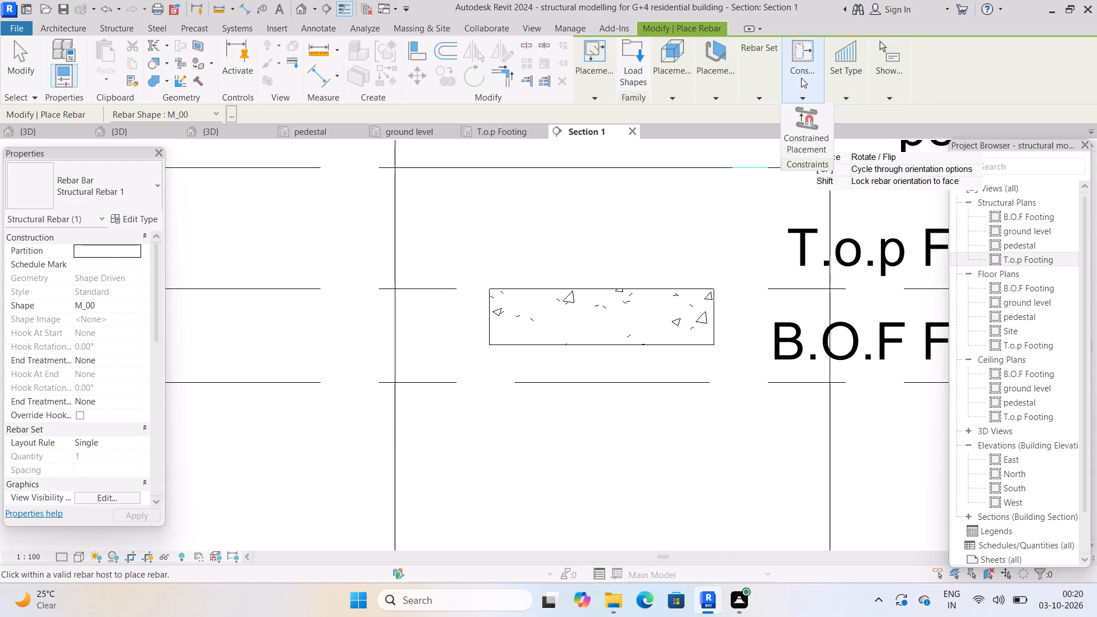
Place two M_02 rebars in the sectioned F4 footing, one along the bottom cover and one along the top cover.
left_click(751, 91)
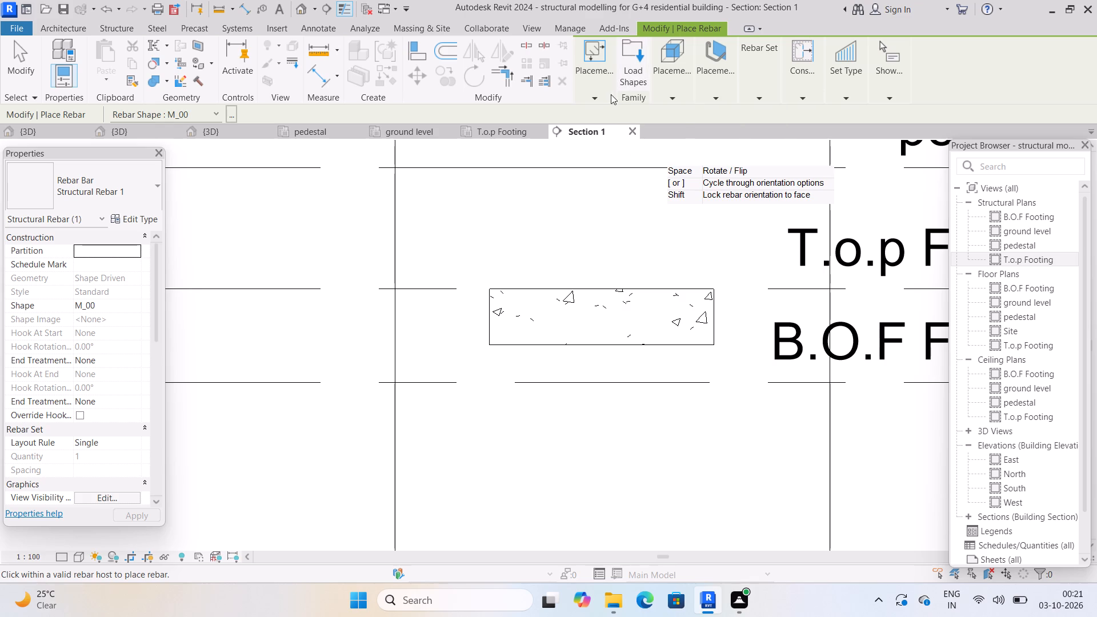
left_click(230, 113)
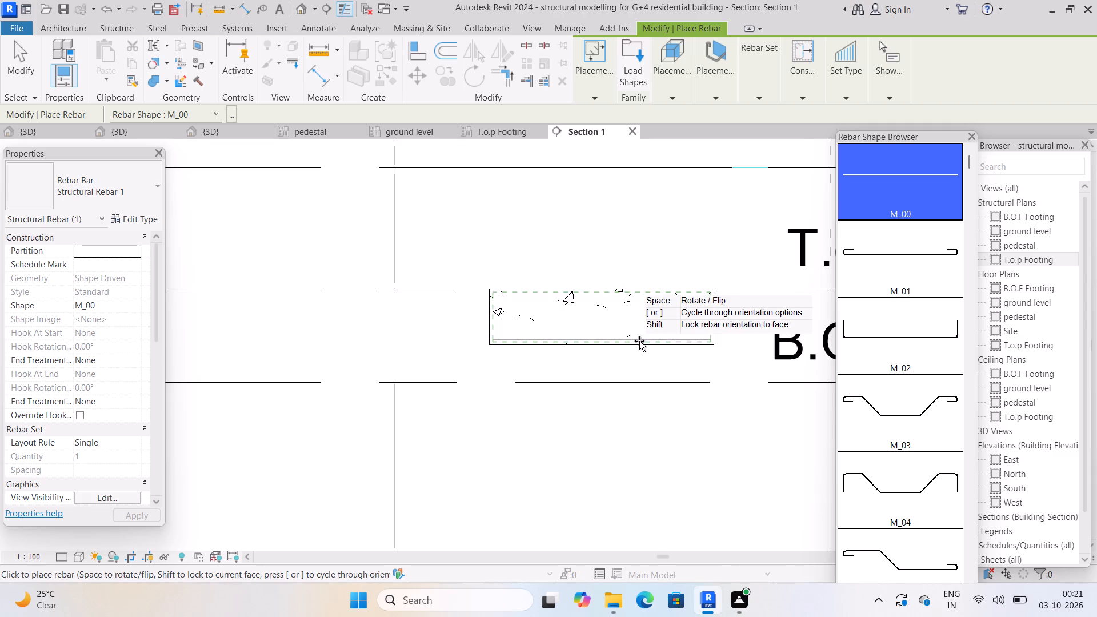
scroll(643, 342, "up", 2)
left_click(924, 334)
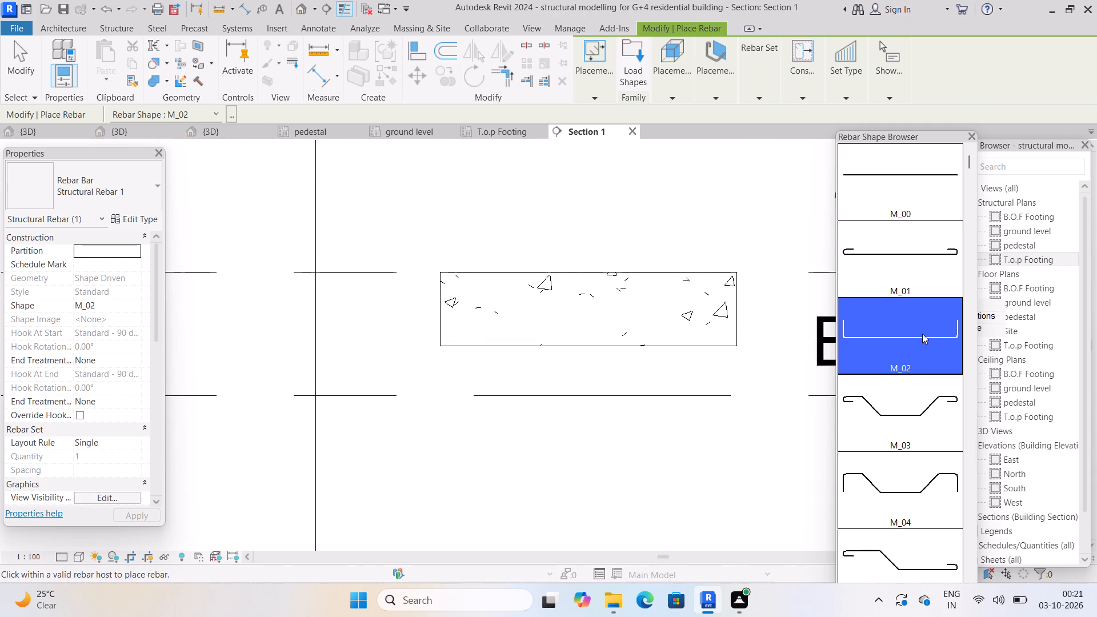
left_click(560, 340)
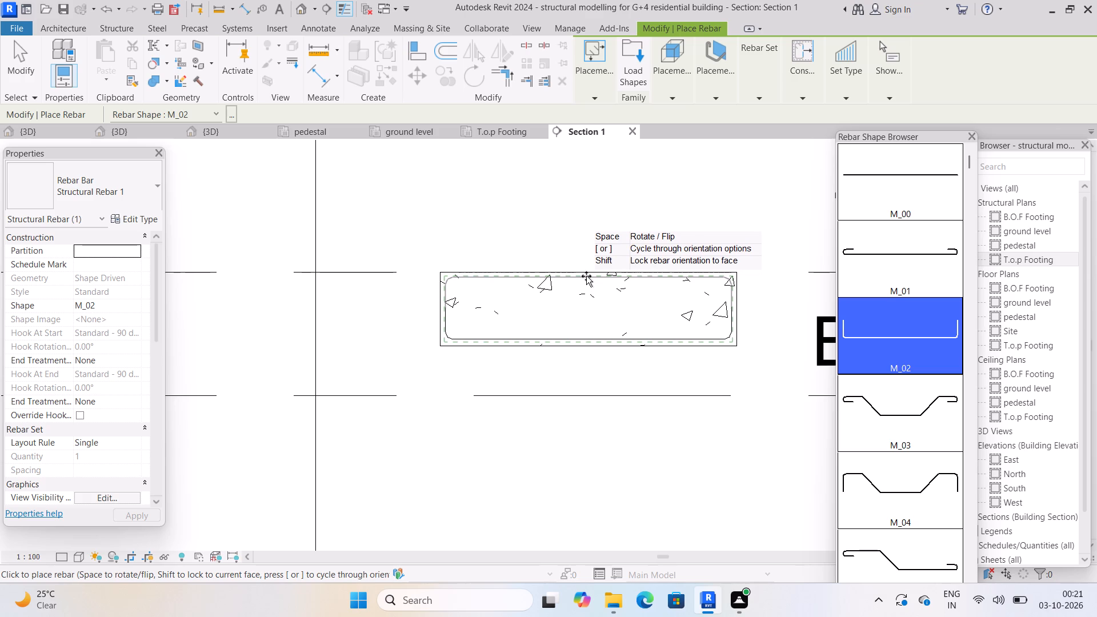
left_click(587, 280)
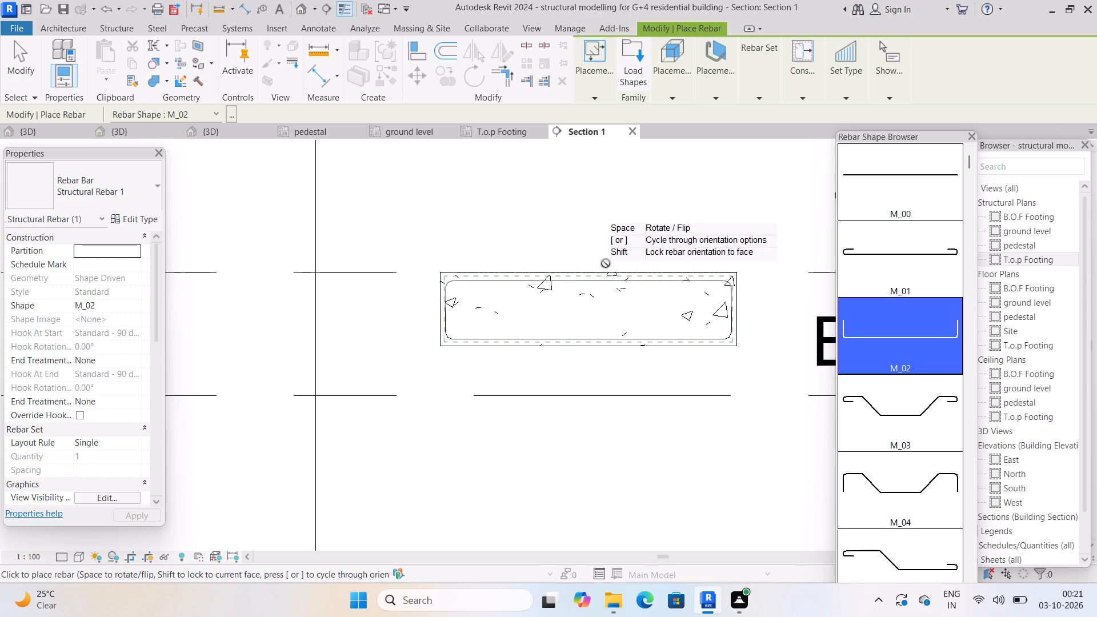
key("Escape")
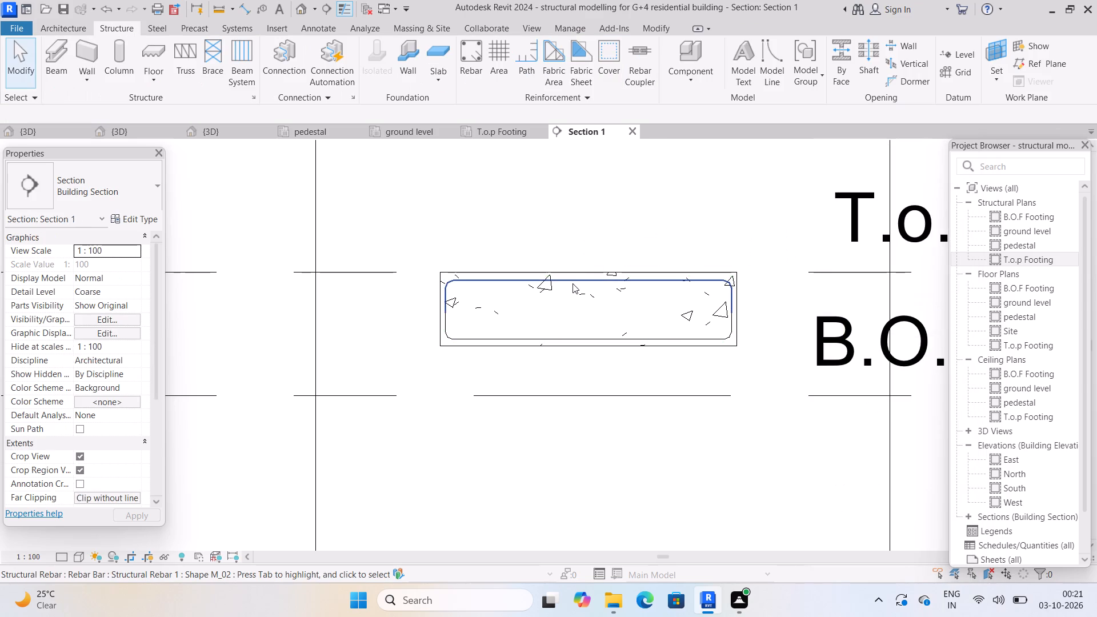
Select the upper M_02 rebar in the footing and review its hook, rebar set and dimension properties.
left_click(572, 283)
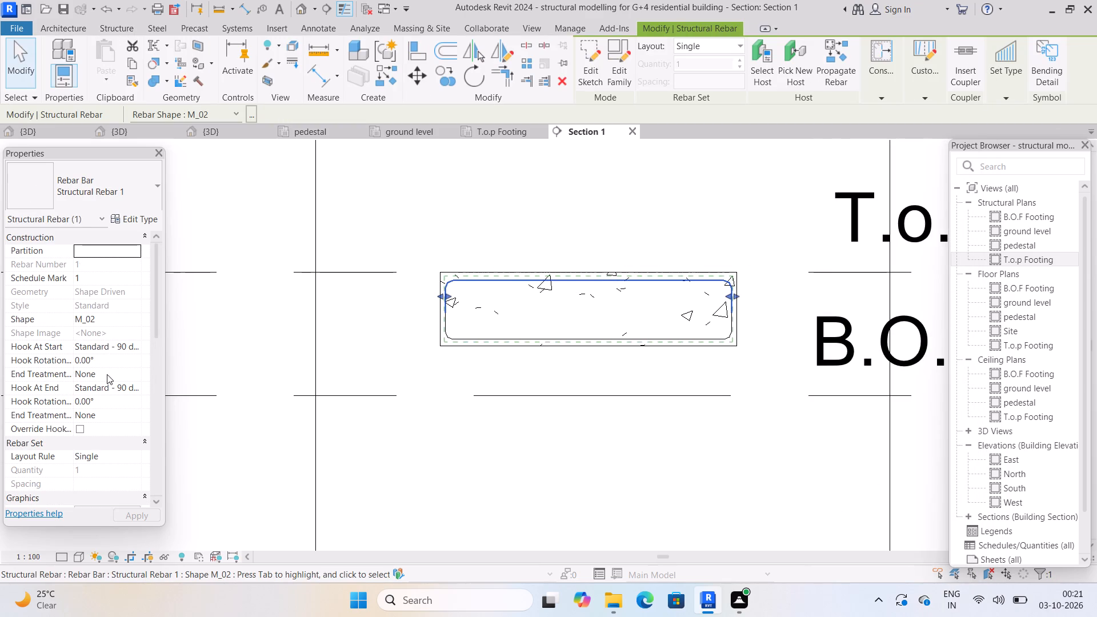
scroll(121, 333, "down", 4)
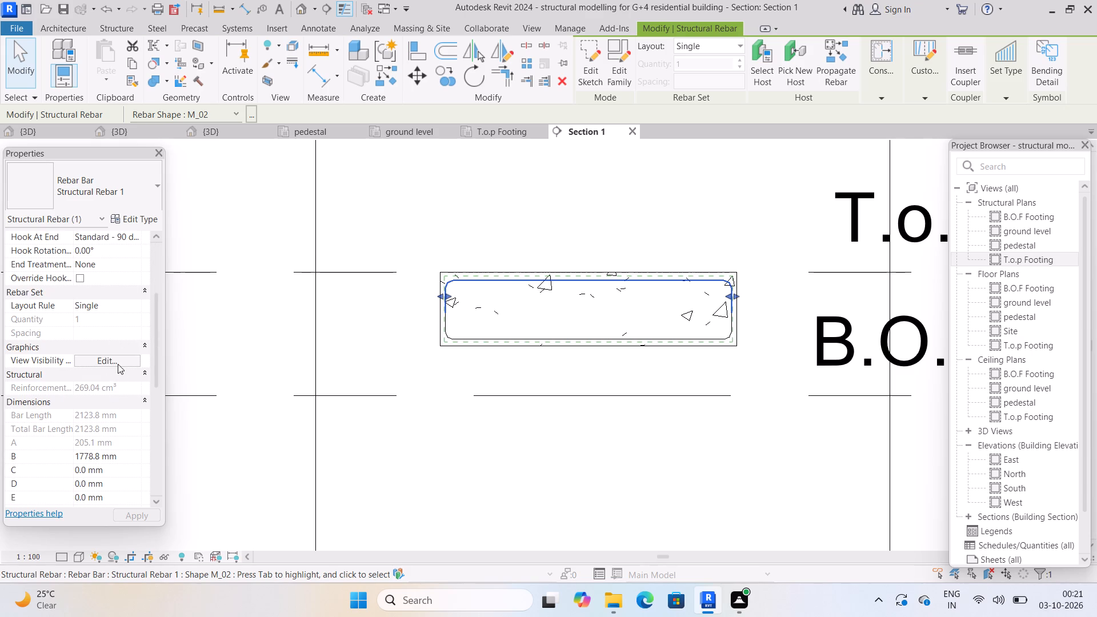
scroll(122, 351, "up", 4)
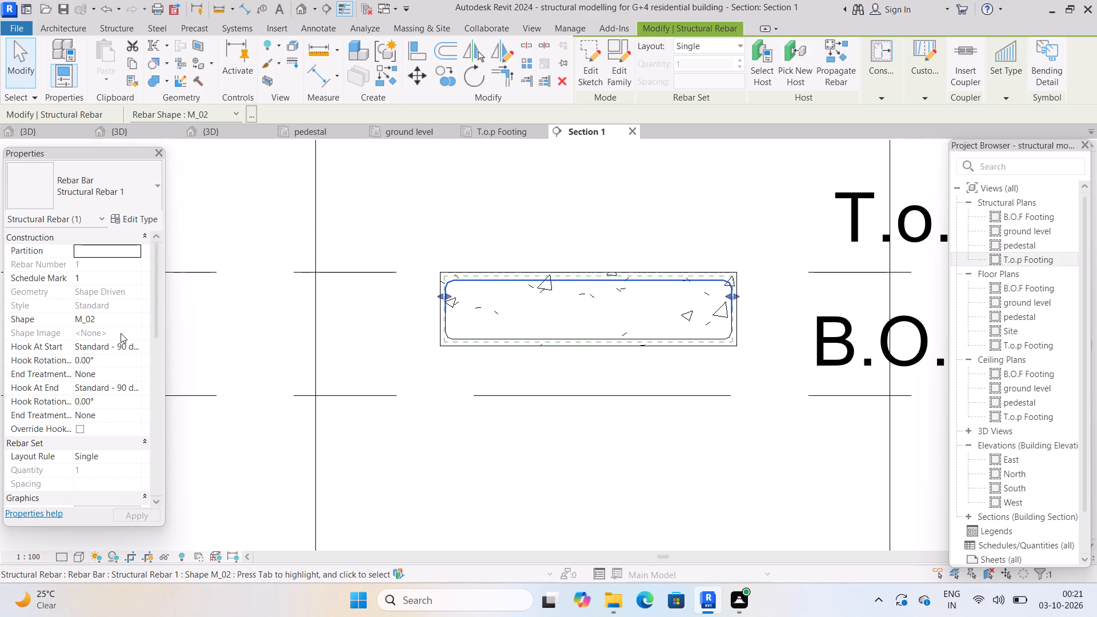
scroll(61, 329, "down", 4)
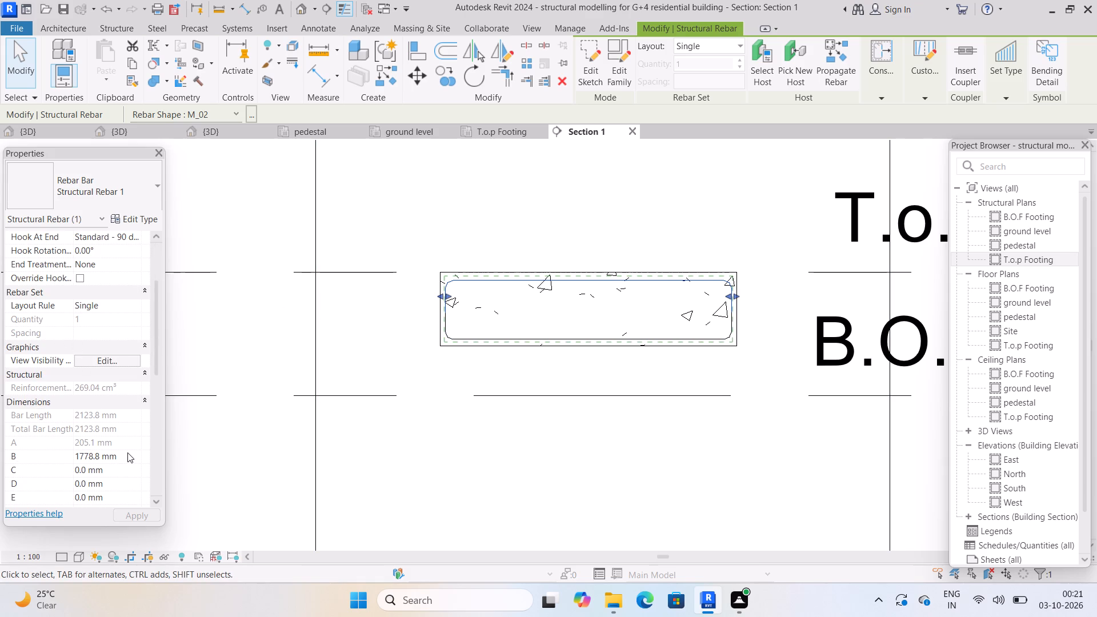
left_click(619, 285)
left_click(639, 178)
left_click(606, 275)
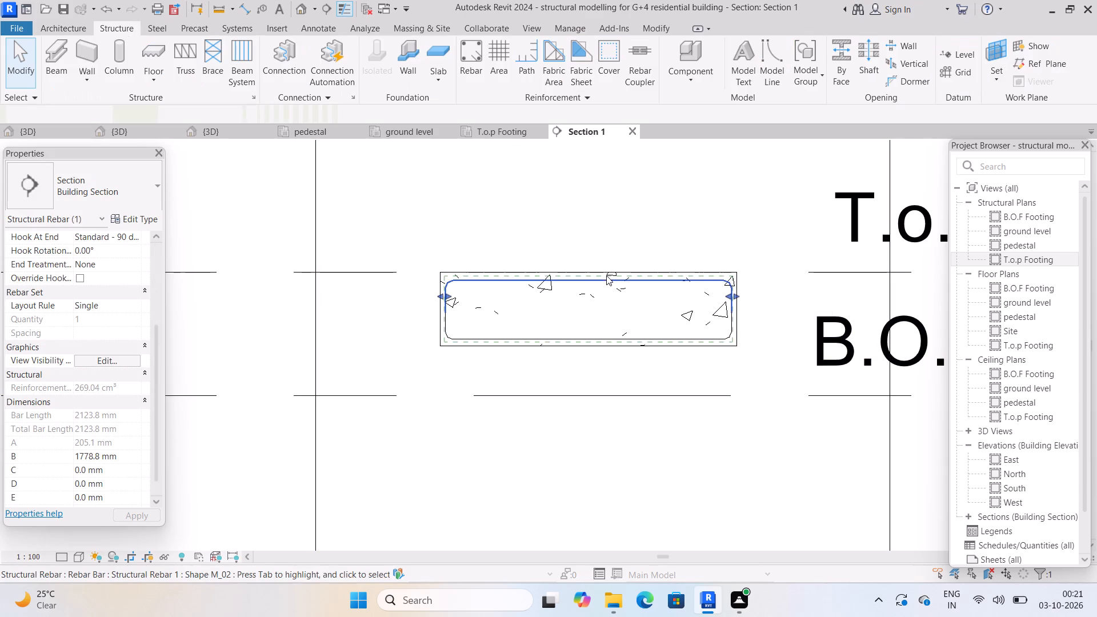
scroll(87, 318, "down", 3)
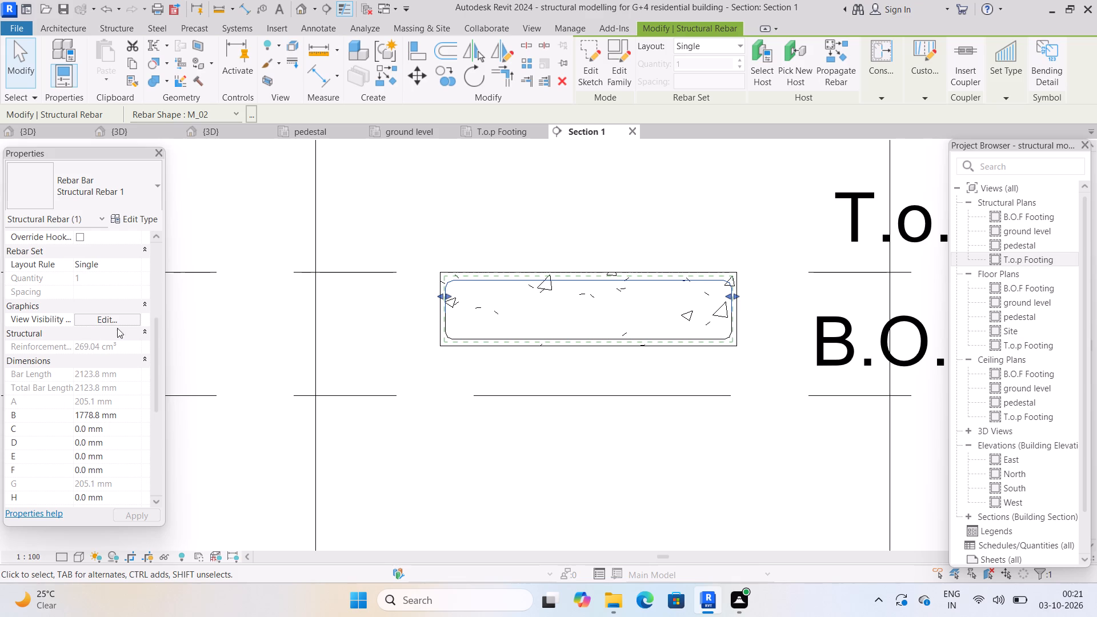
left_click(121, 346)
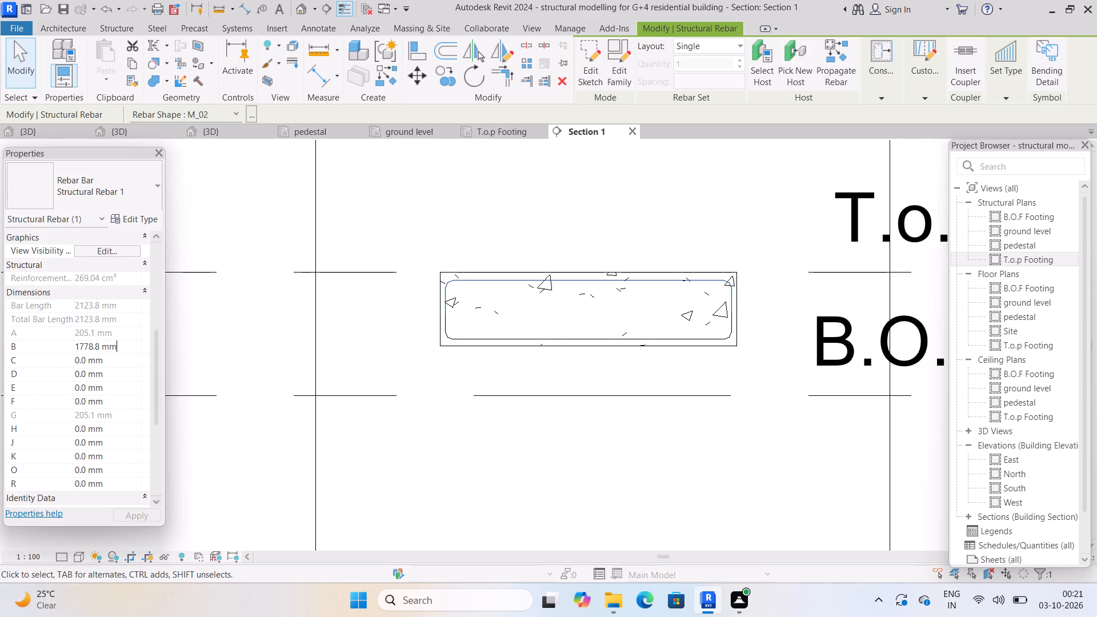
scroll(127, 346, "down", 8)
scroll(121, 356, "up", 4)
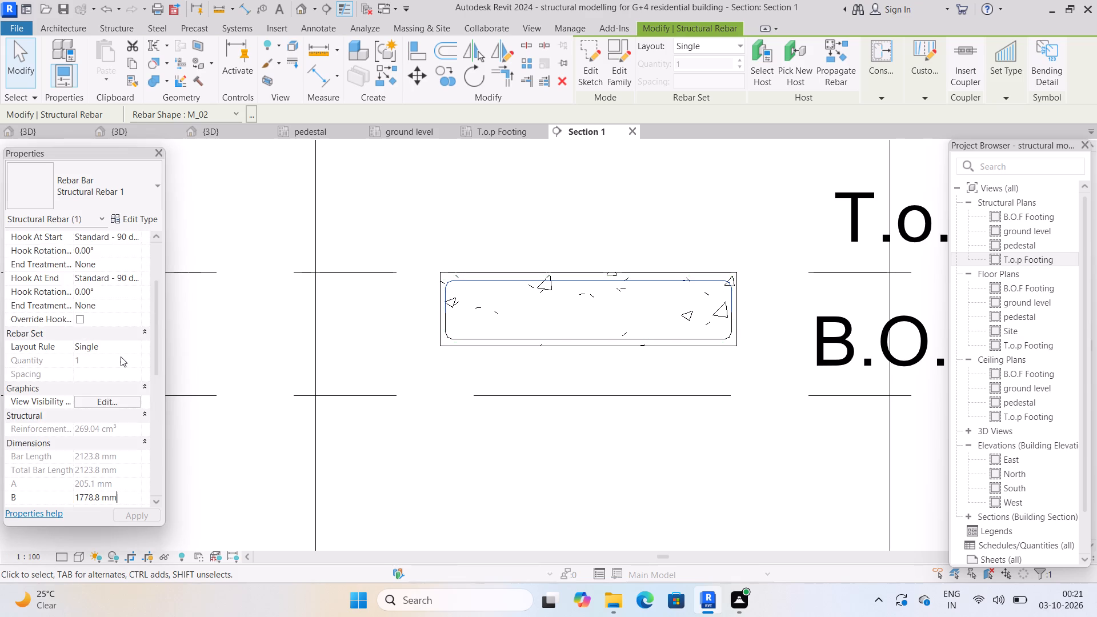
scroll(121, 356, "up", 5)
scroll(442, 388, "up", 2)
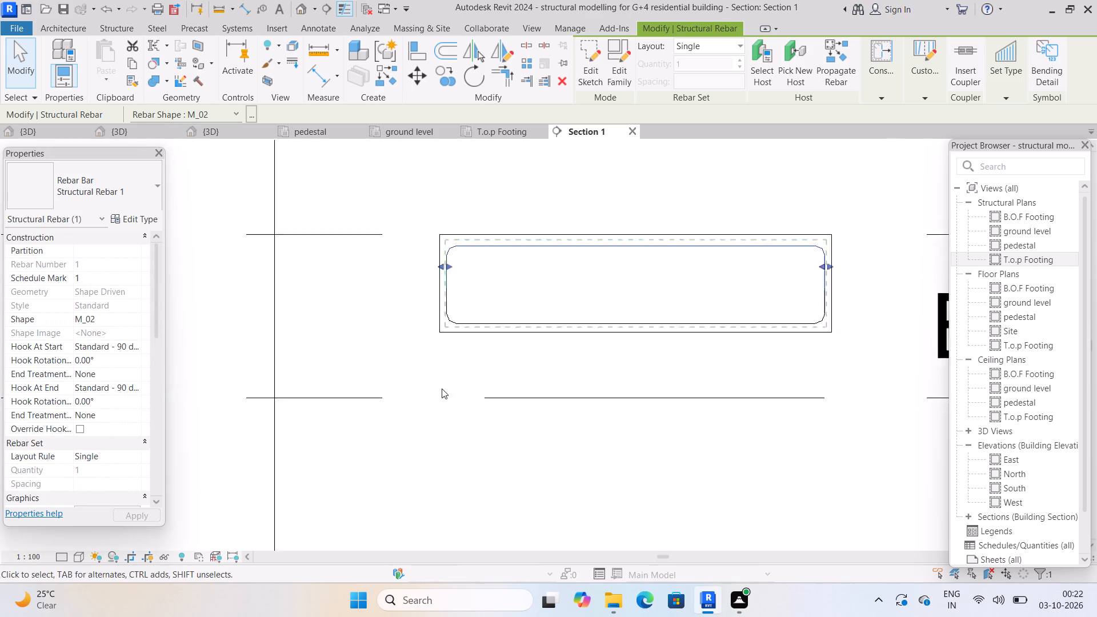
Select the lower M_02 rebar in the F4 footing and review its Structural Rebar 1 type properties and material choices.
scroll(442, 388, "up", 1)
scroll(648, 348, "up", 2)
scroll(619, 358, "down", 1)
middle_click_drag(595, 368, 521, 411)
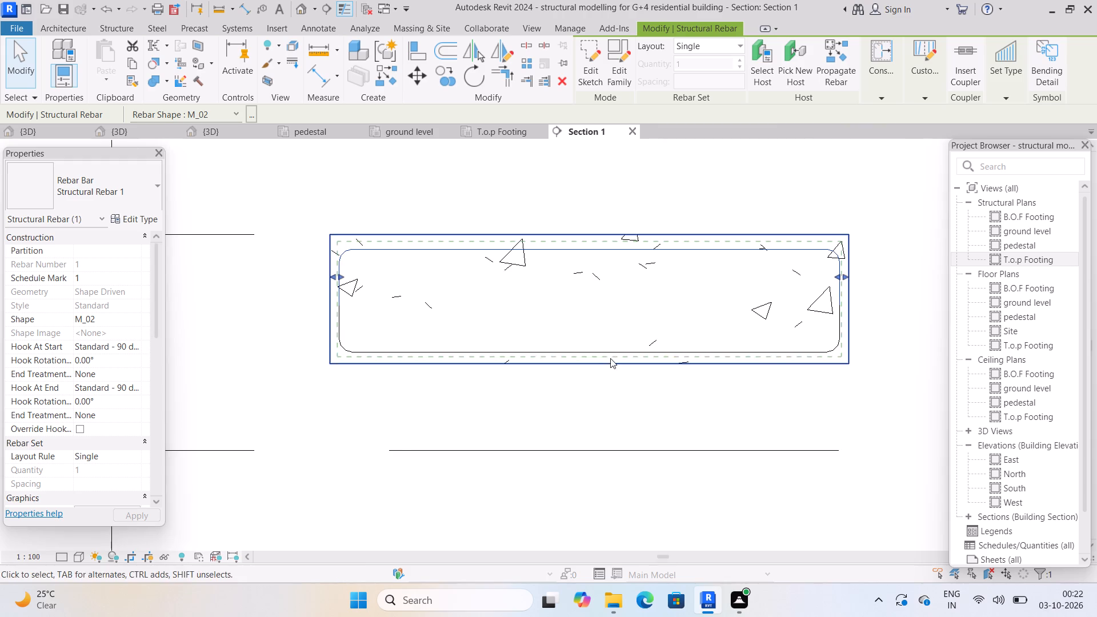
left_click(615, 347)
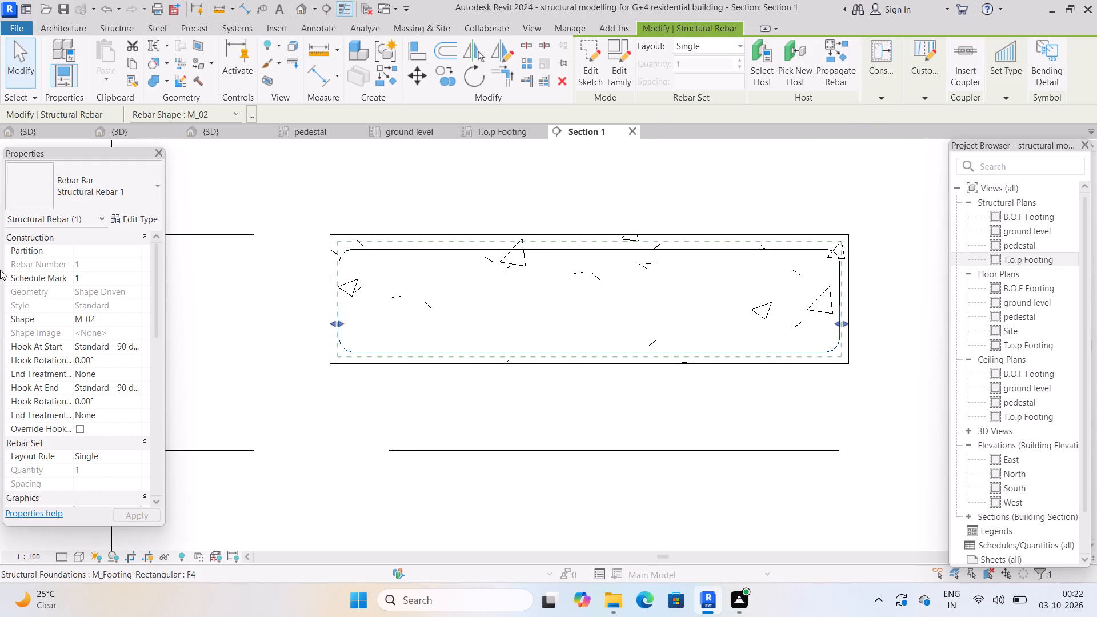
left_click(141, 222)
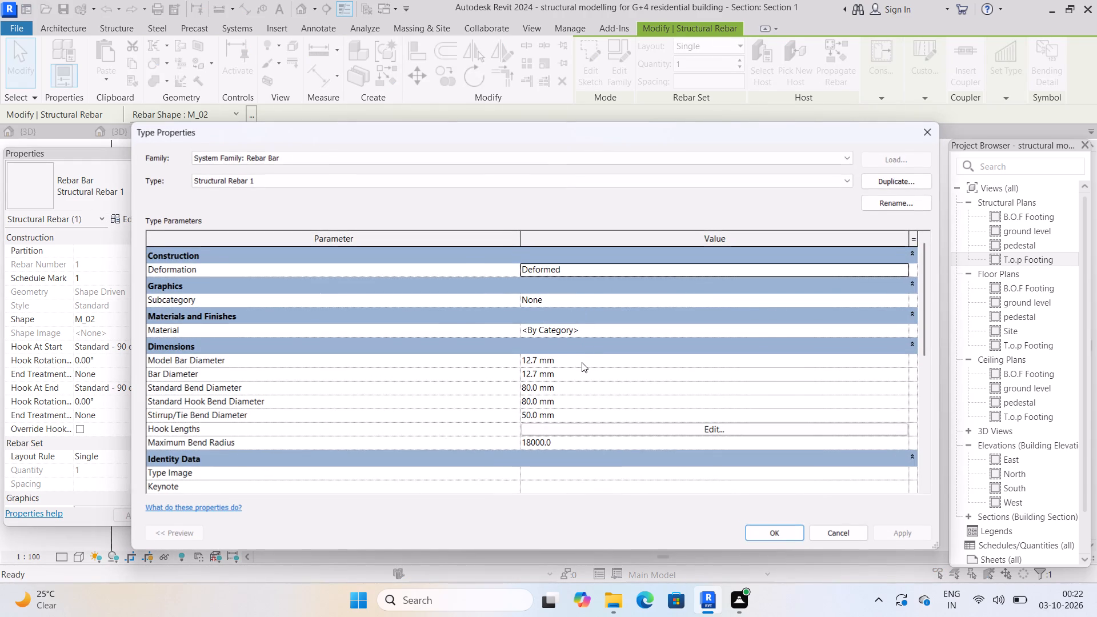
scroll(582, 362, "down", 4)
scroll(583, 360, "up", 4)
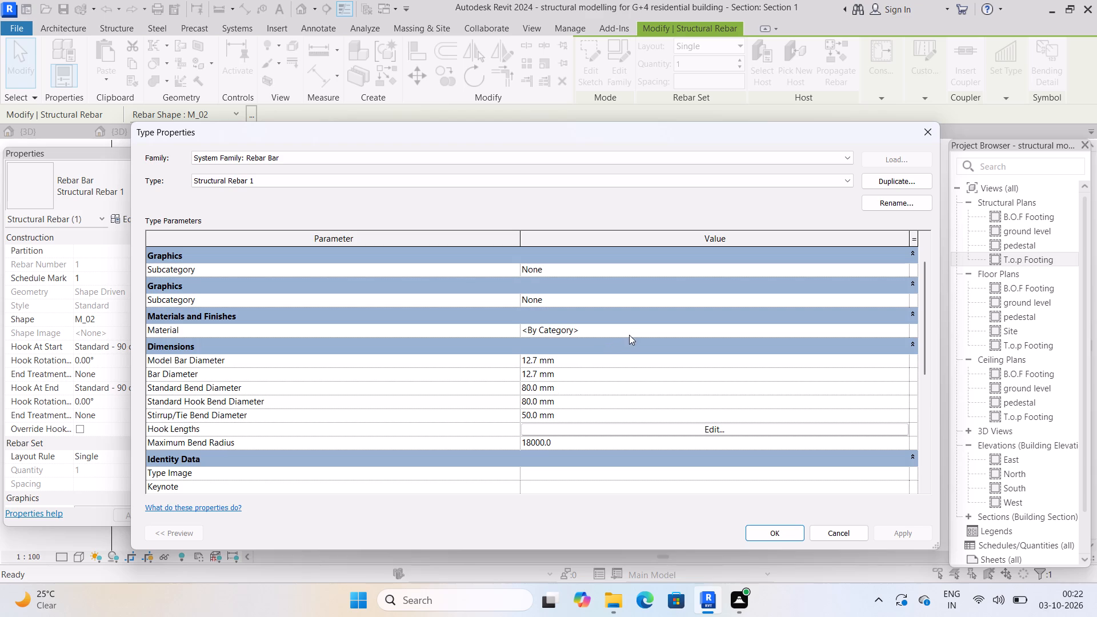
left_click(630, 333)
left_click(876, 330)
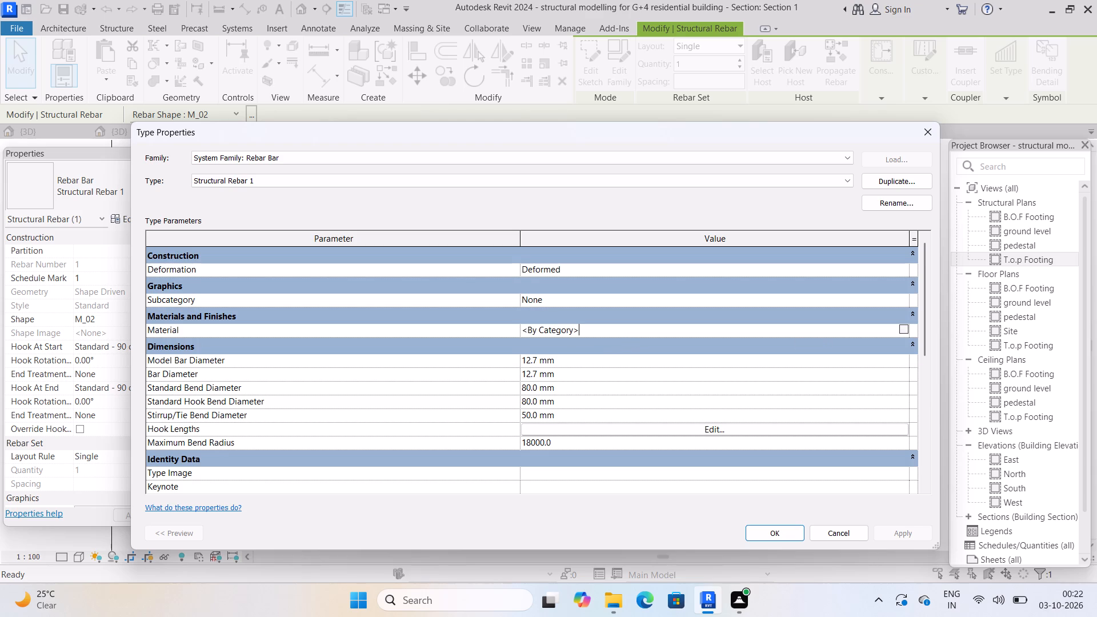
left_click(904, 328)
left_click(788, 536)
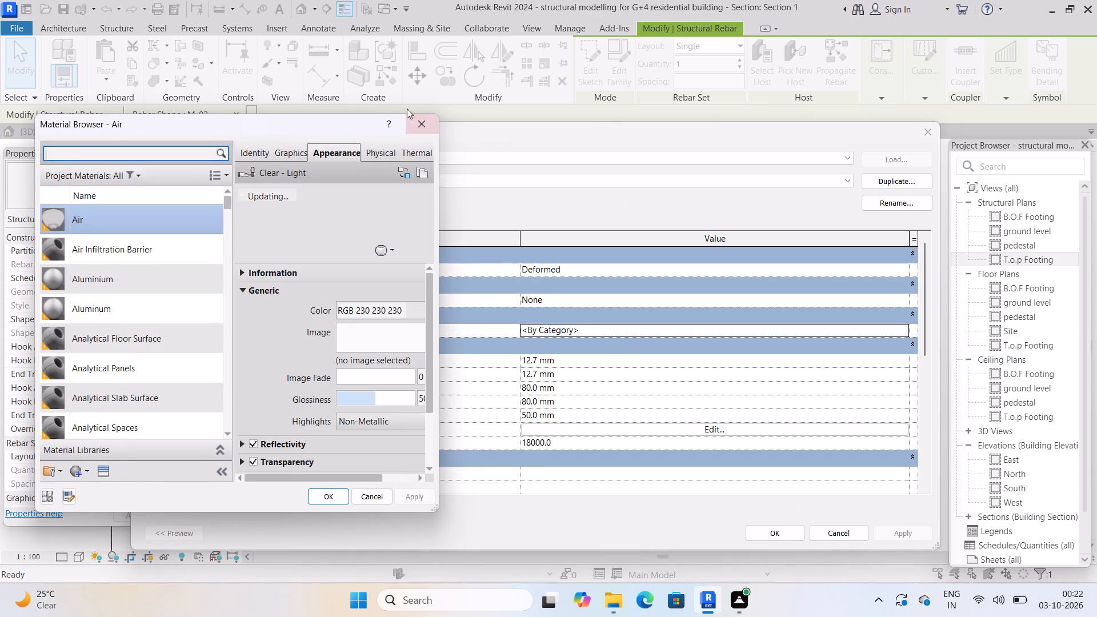
left_click(411, 125)
left_click(931, 135)
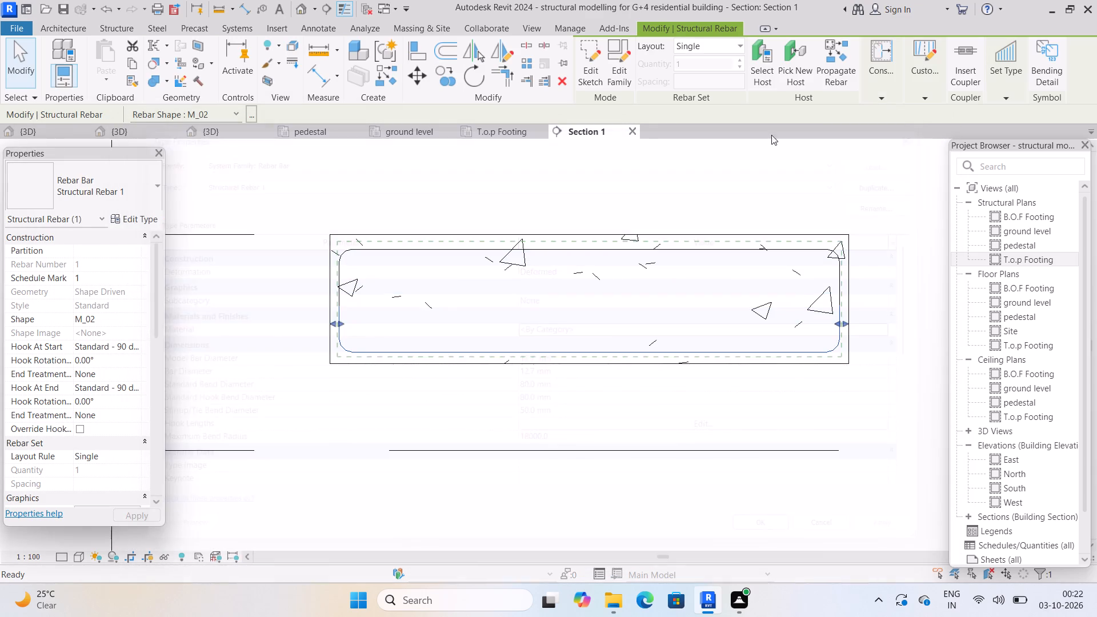
Set the lower M_02 rebar's layout rule to Maximum Spacing with a 100 mm spacing.
left_click(123, 456)
left_click(131, 455)
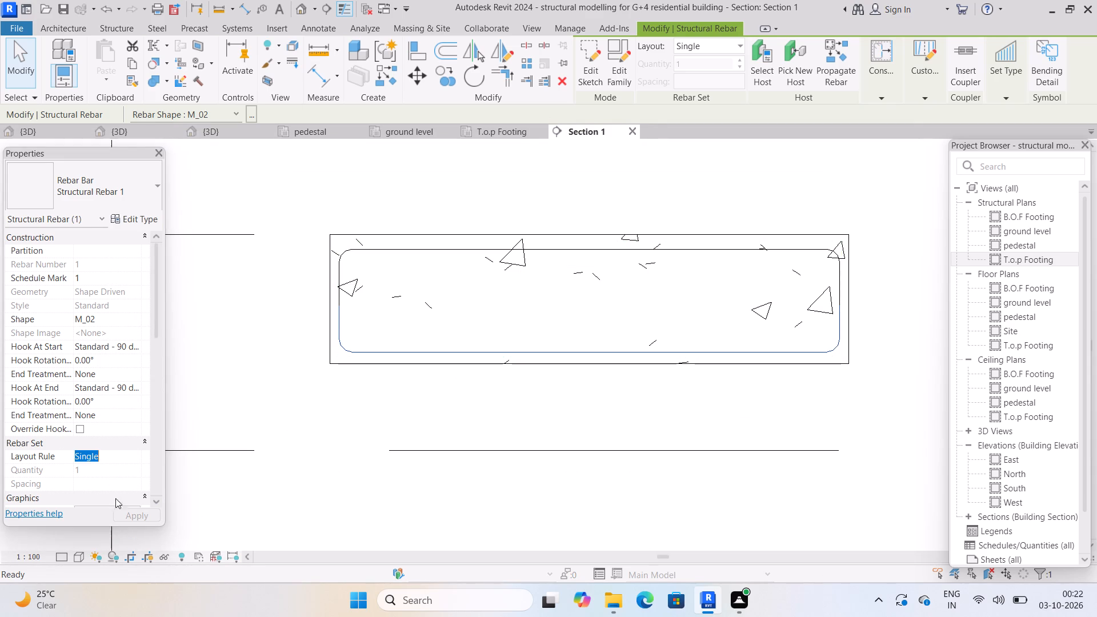
left_click(120, 494)
left_click(119, 484)
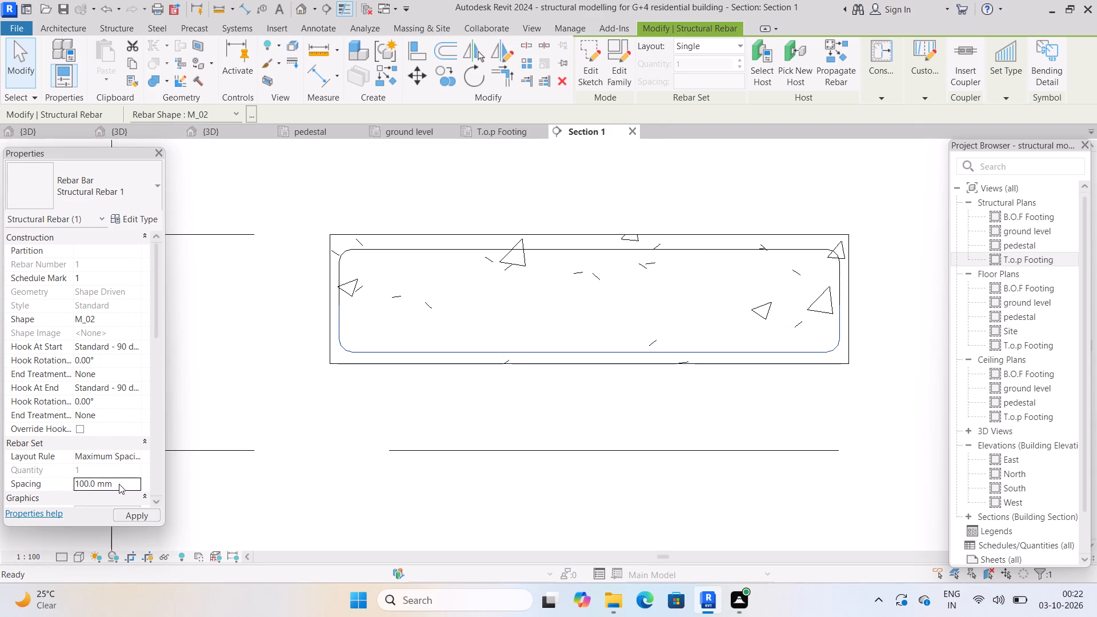
scroll(124, 453, "down", 6)
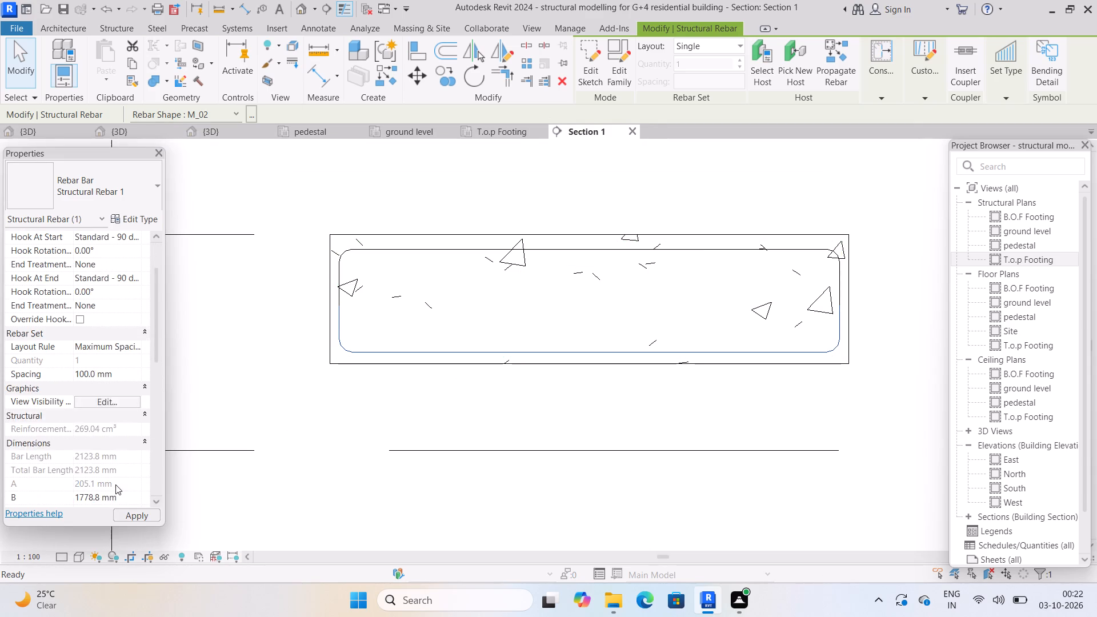
Make the lower rebar set unobscured in the {3D} view and recheck its view visibility states.
left_click(123, 364)
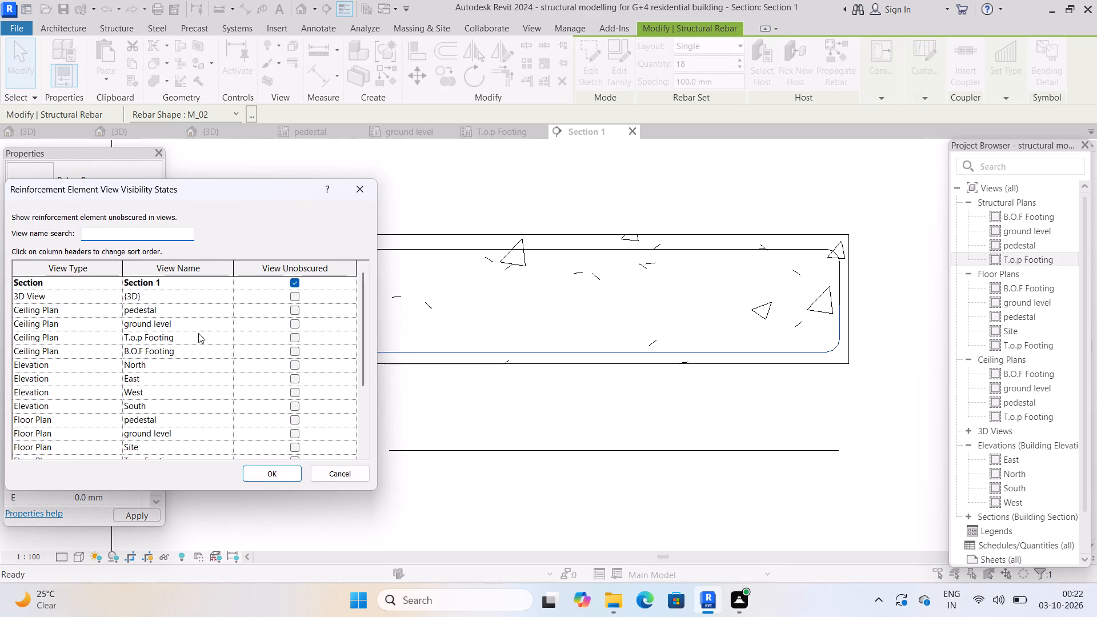
left_click(296, 295)
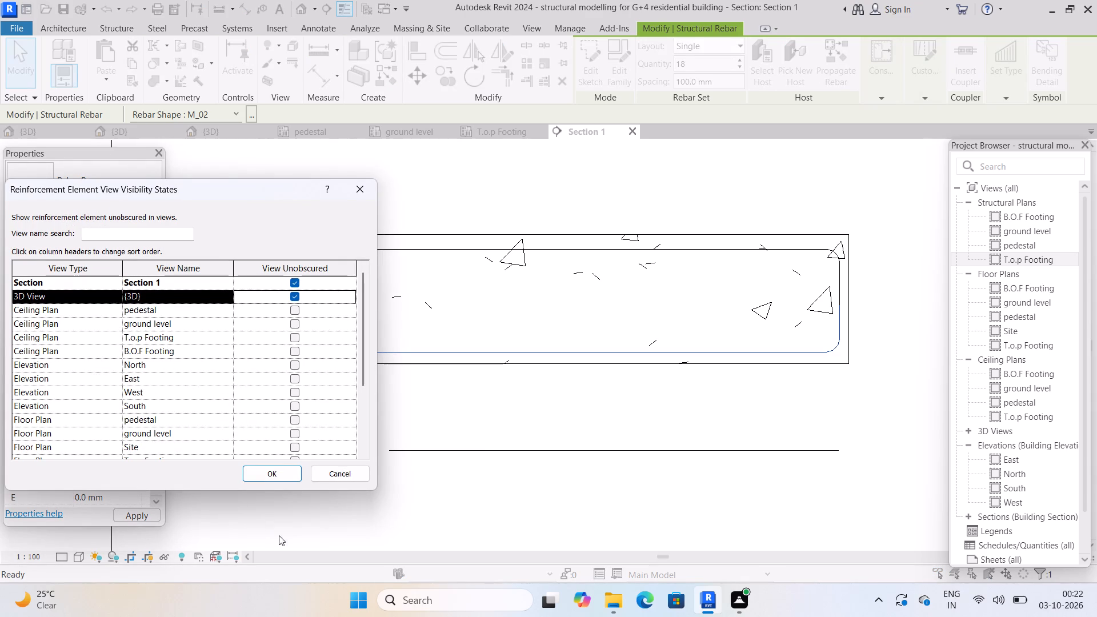
left_click(290, 468)
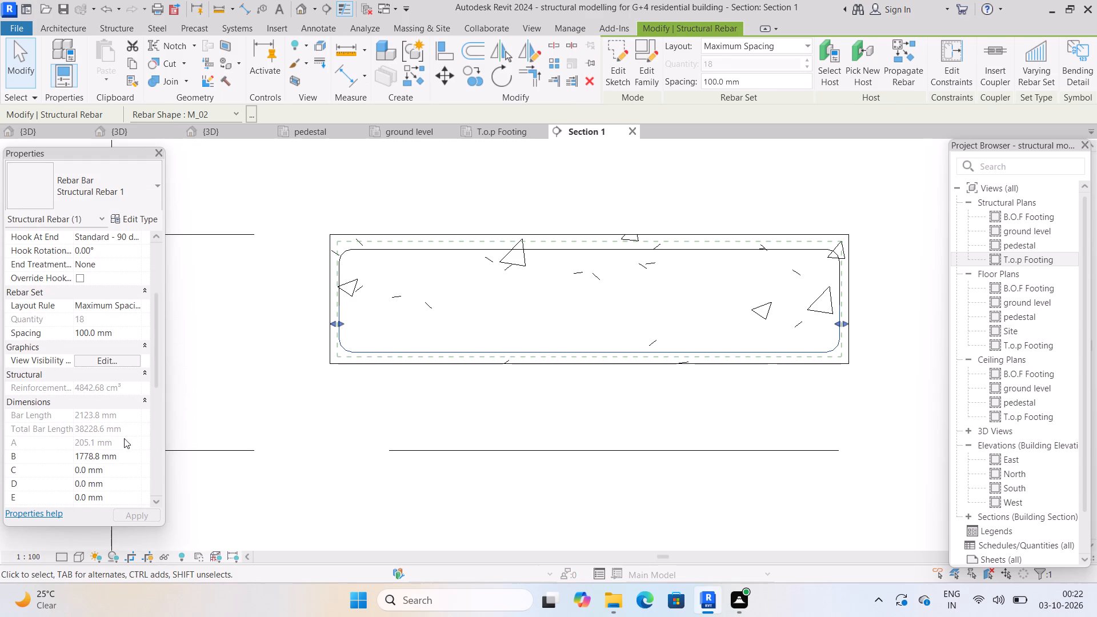
left_click(497, 352)
left_click(115, 364)
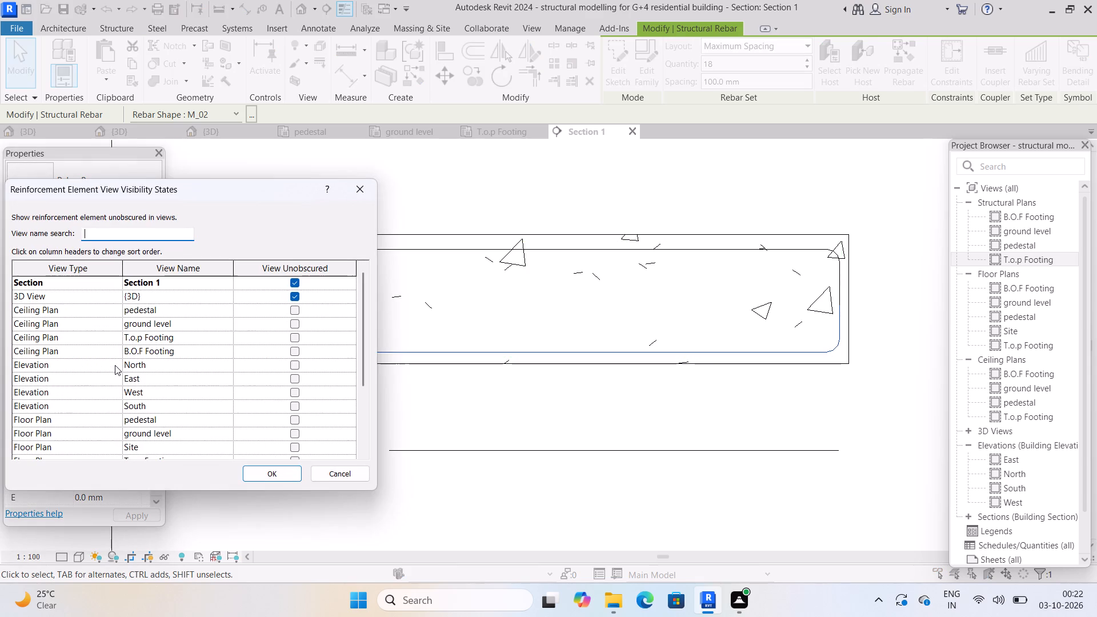
left_click(288, 476)
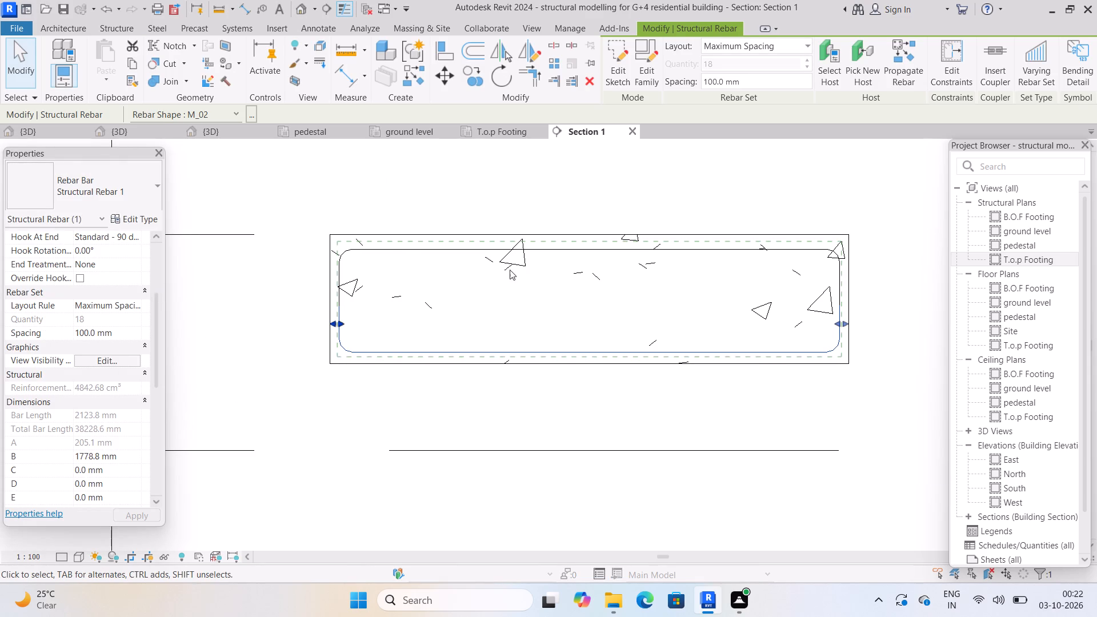
Set the upper M_02 rebar's layout rule to Maximum Spacing with a 100 mm spacing.
left_click(510, 254)
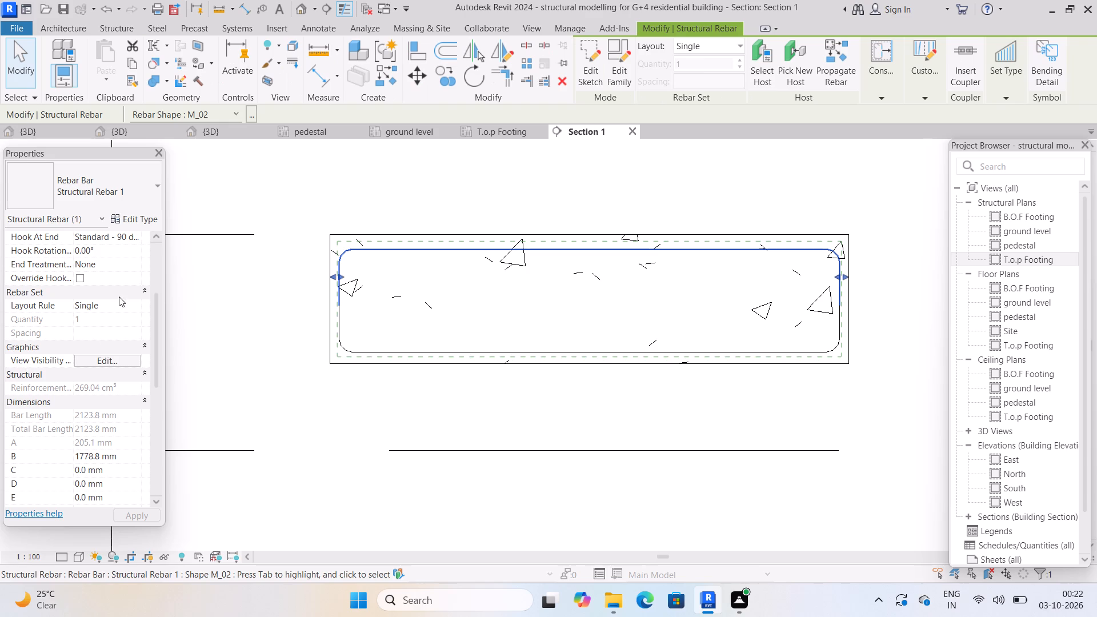
left_click(118, 307)
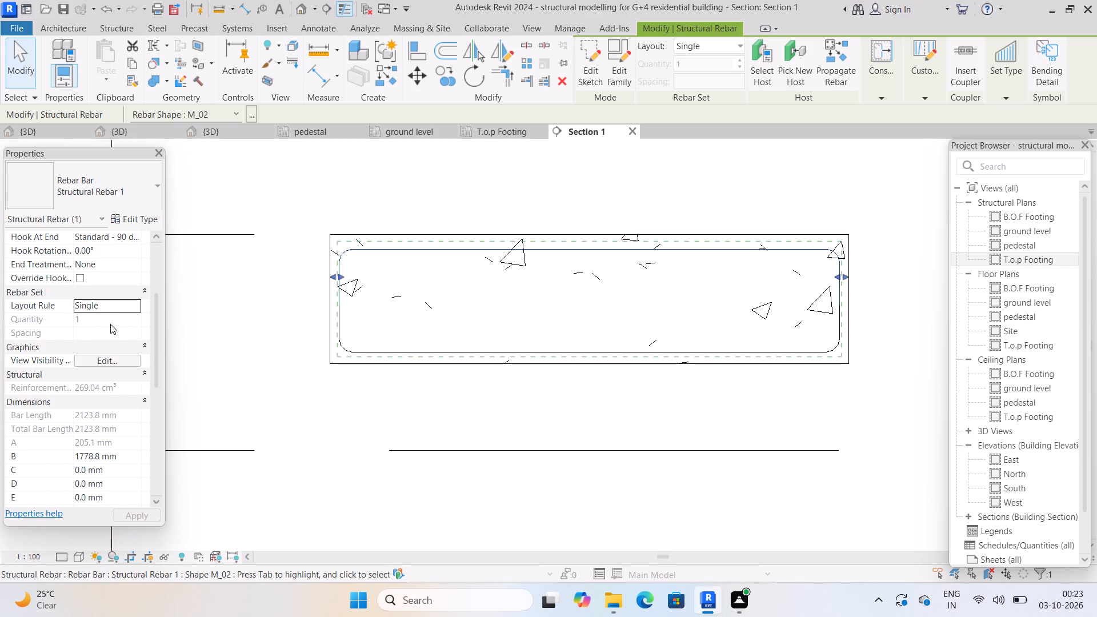
left_click(124, 305)
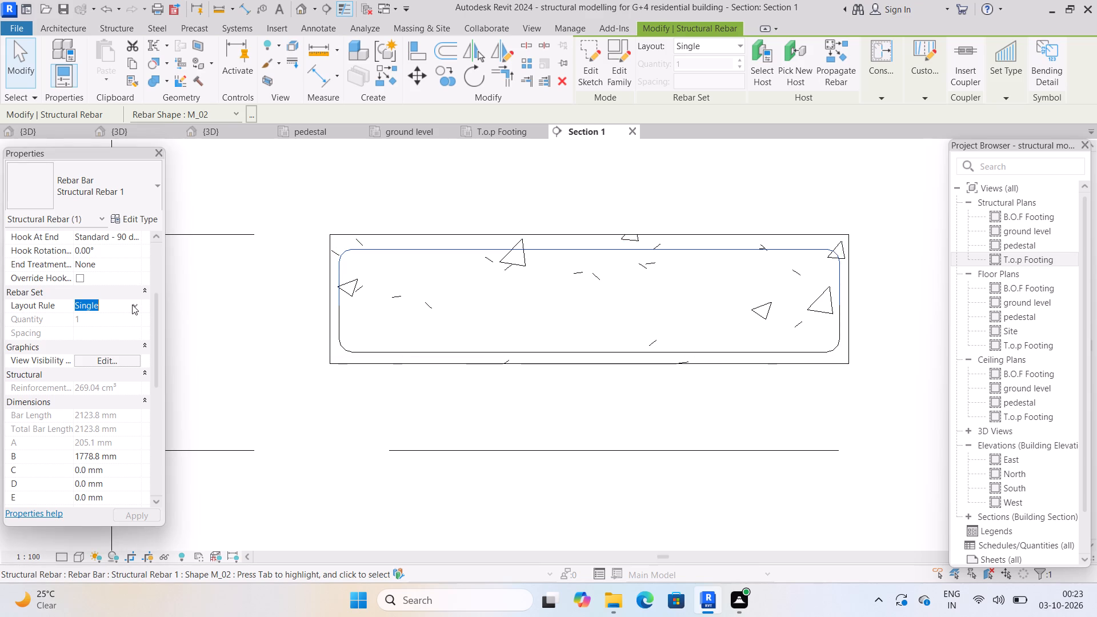
left_click(133, 305)
left_click(130, 343)
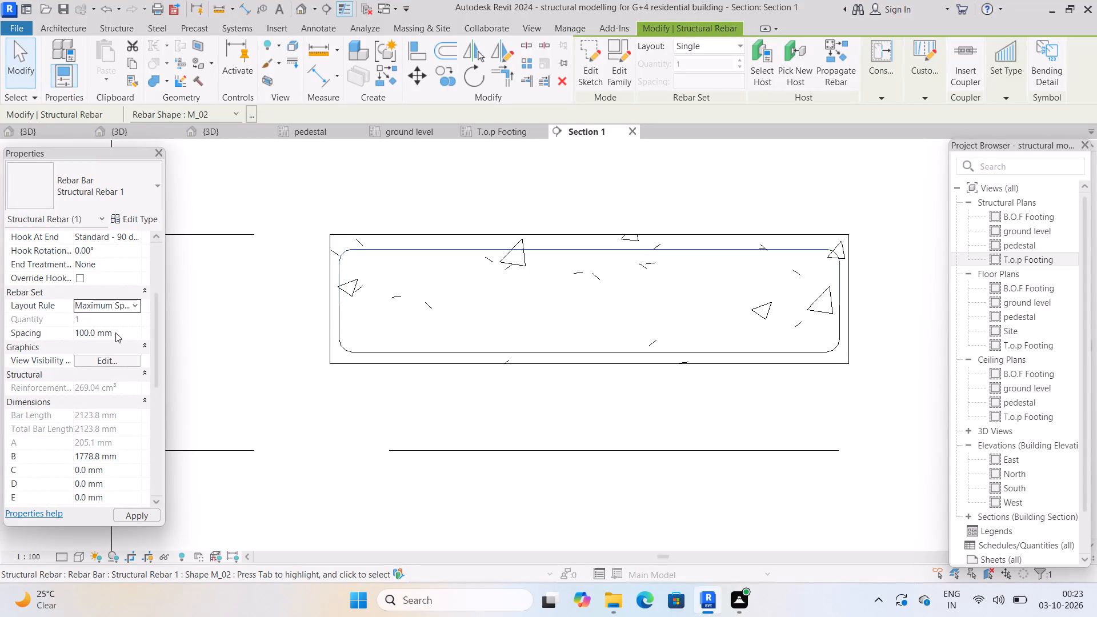
left_click_drag(141, 514, 147, 511)
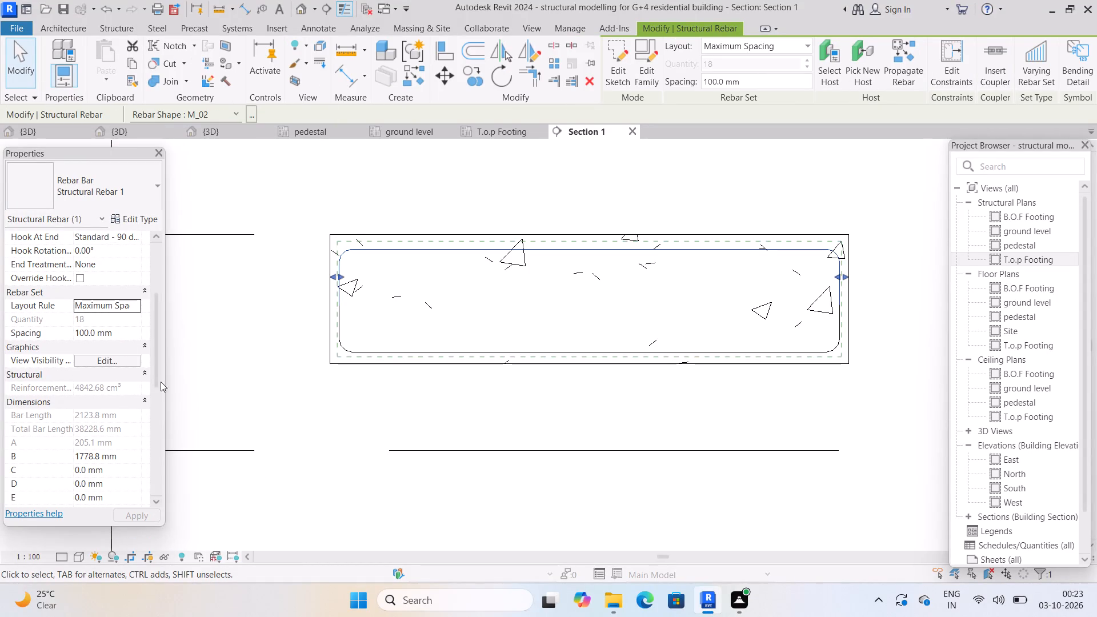
Make the upper rebar set unobscured in the {3D} view.
left_click(123, 364)
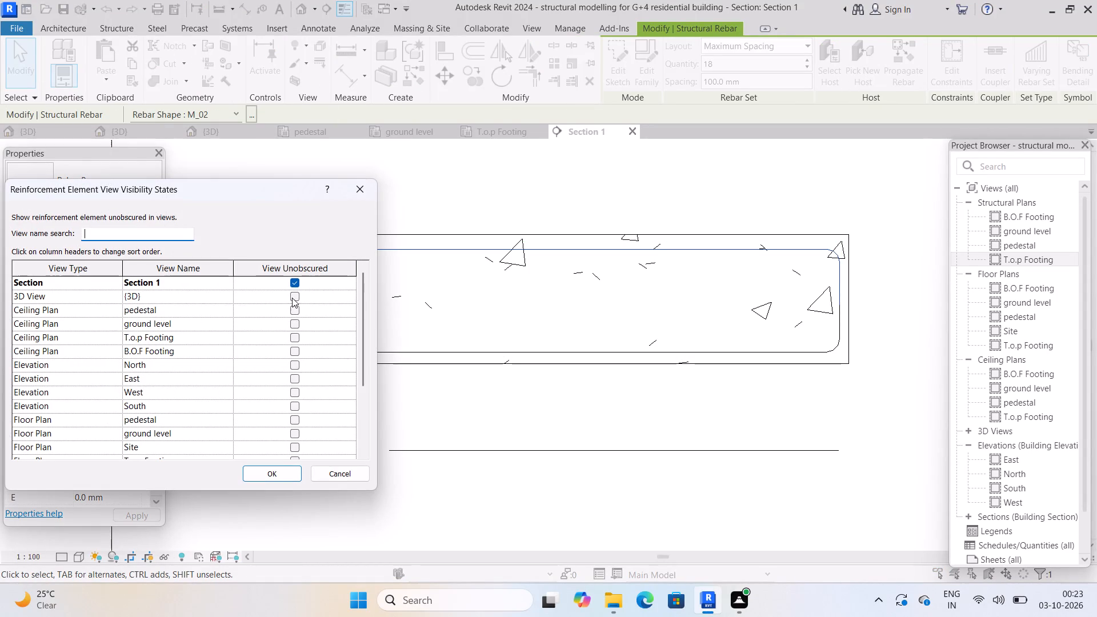
left_click(297, 295)
left_click(281, 476)
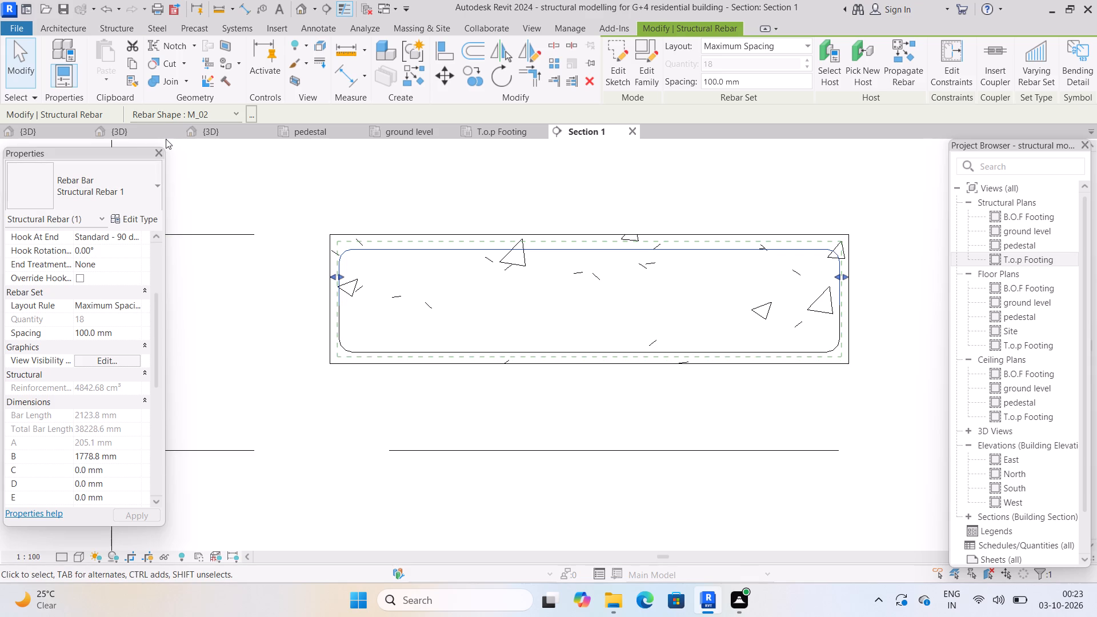
Close the 3D views of the G+5 arcade and RGV ARCADE projects, returning to the pedestal structural plan.
left_click(150, 134)
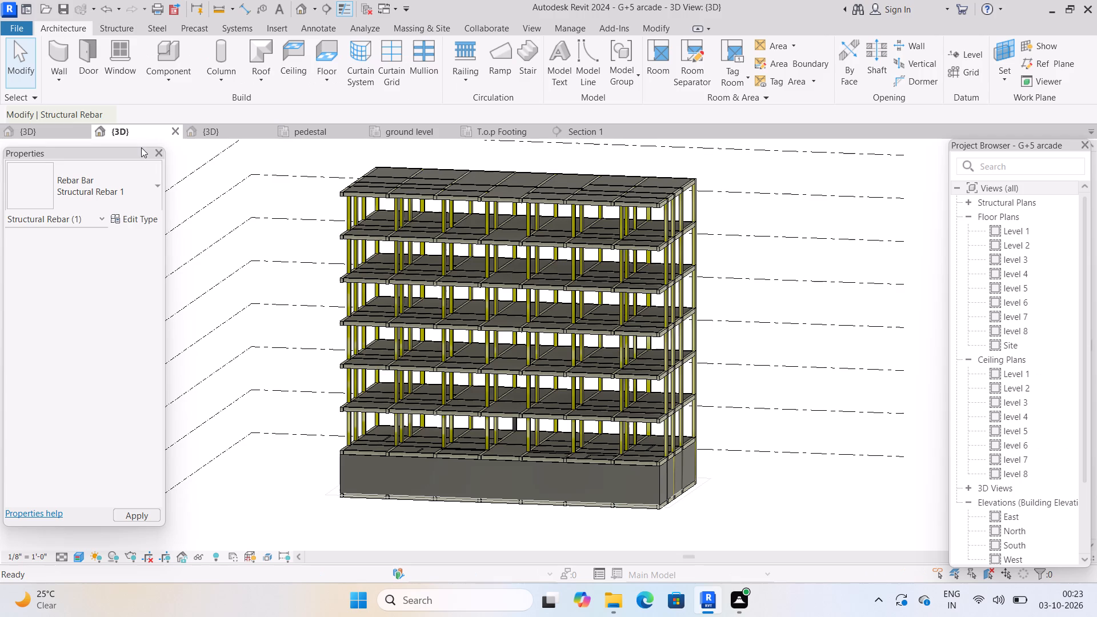
left_click(174, 130)
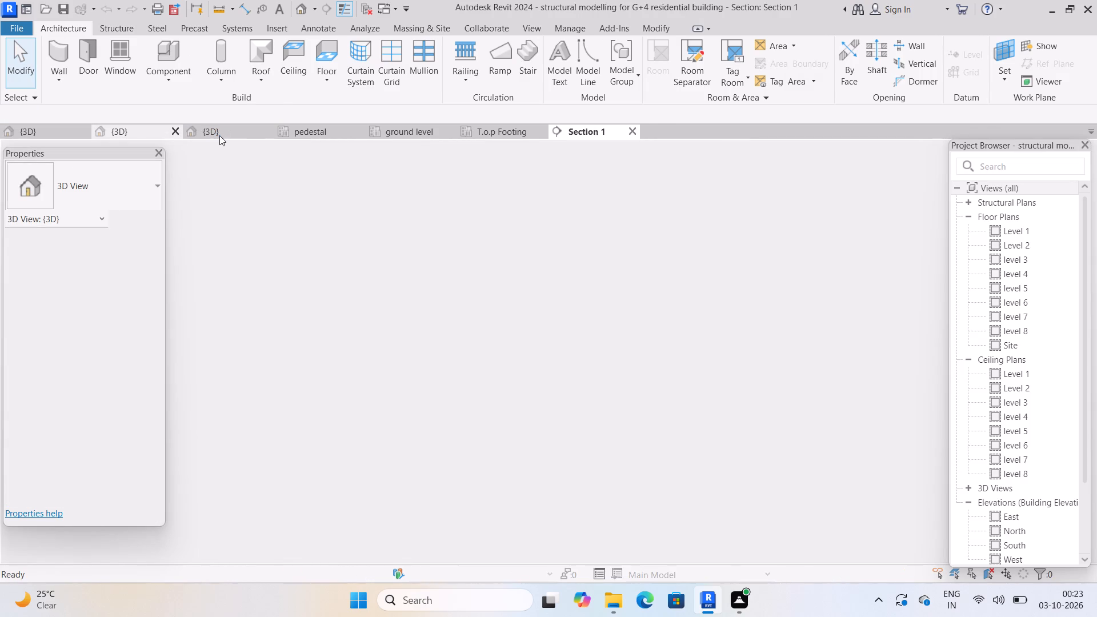
left_click(217, 135)
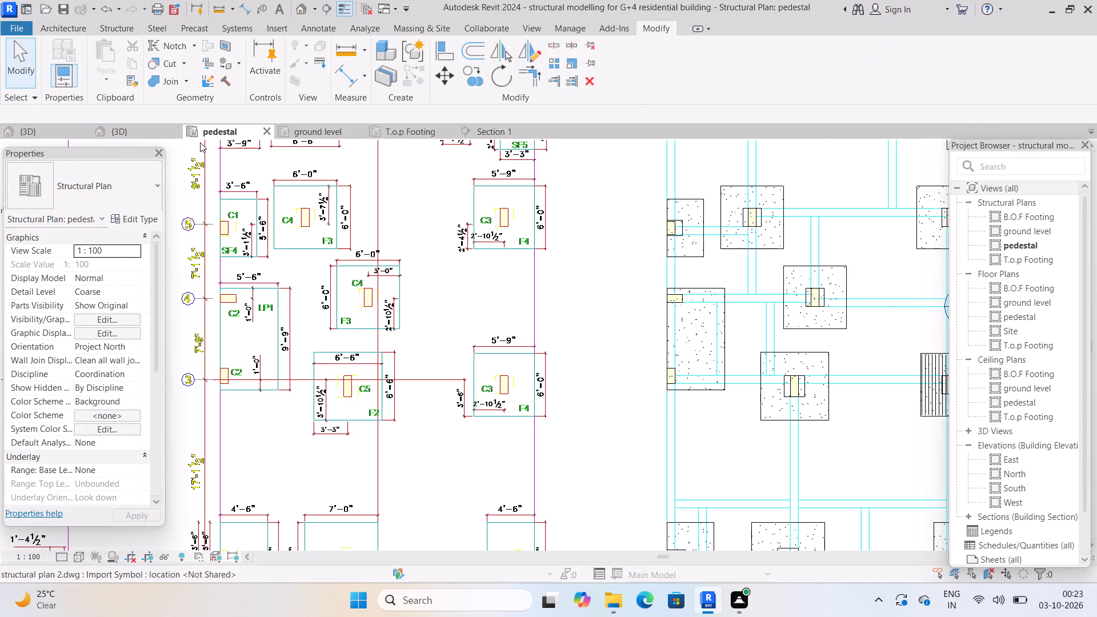
left_click(145, 133)
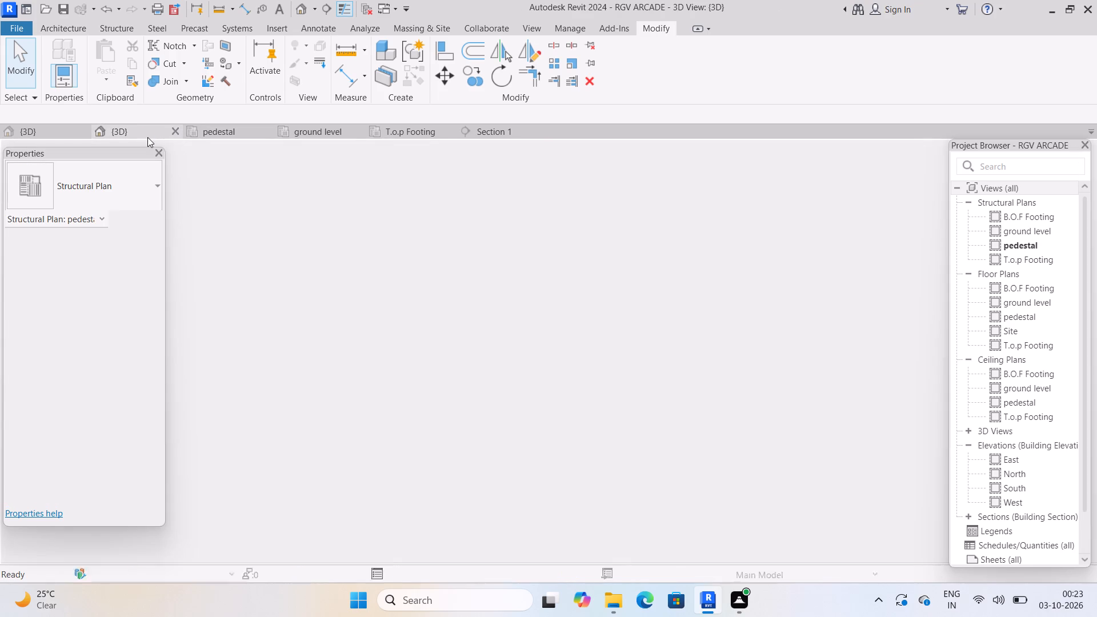
left_click(174, 127)
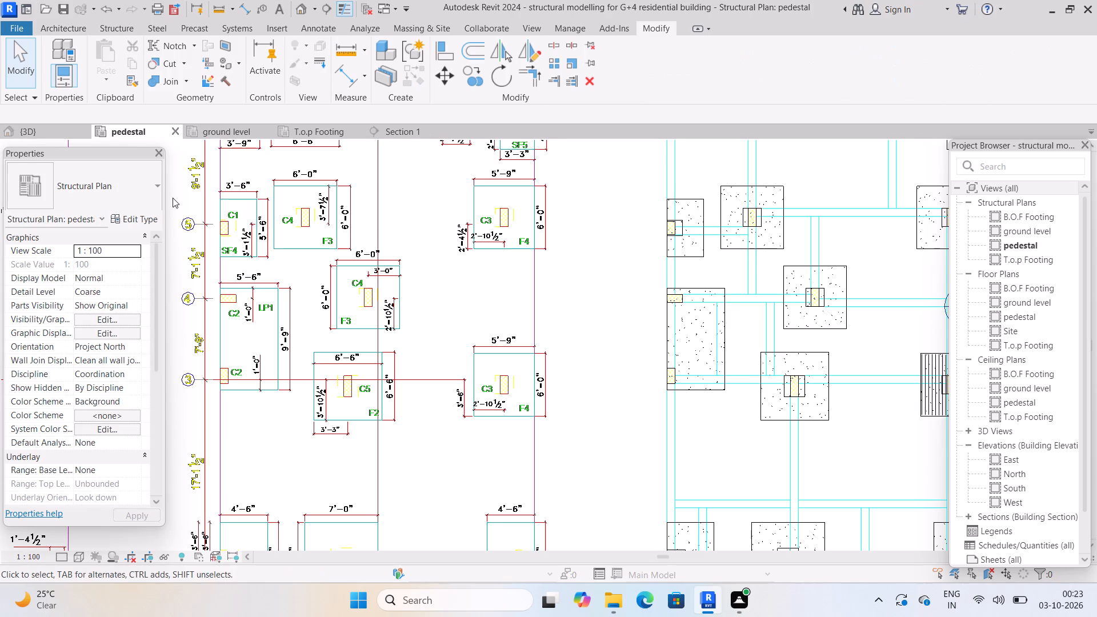
Examine the F4 footing's rebar distribution around the section line in the pedestal structural plan.
scroll(675, 332, "down", 4)
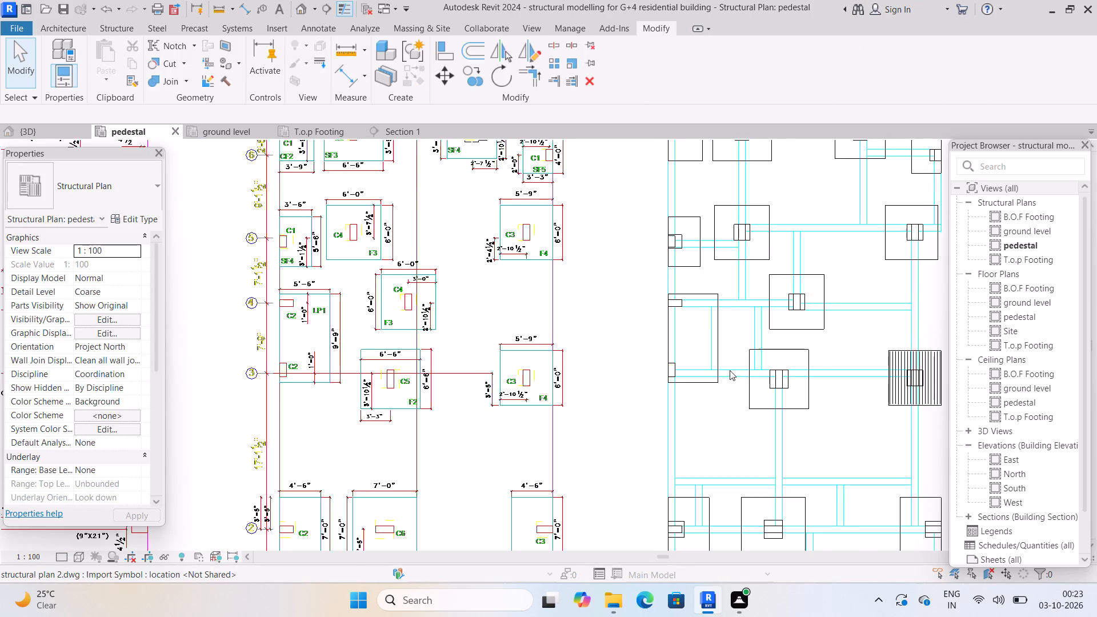
middle_click_drag(726, 371, 575, 367)
scroll(733, 351, "up", 4)
scroll(683, 378, "up", 5)
scroll(599, 337, "up", 3)
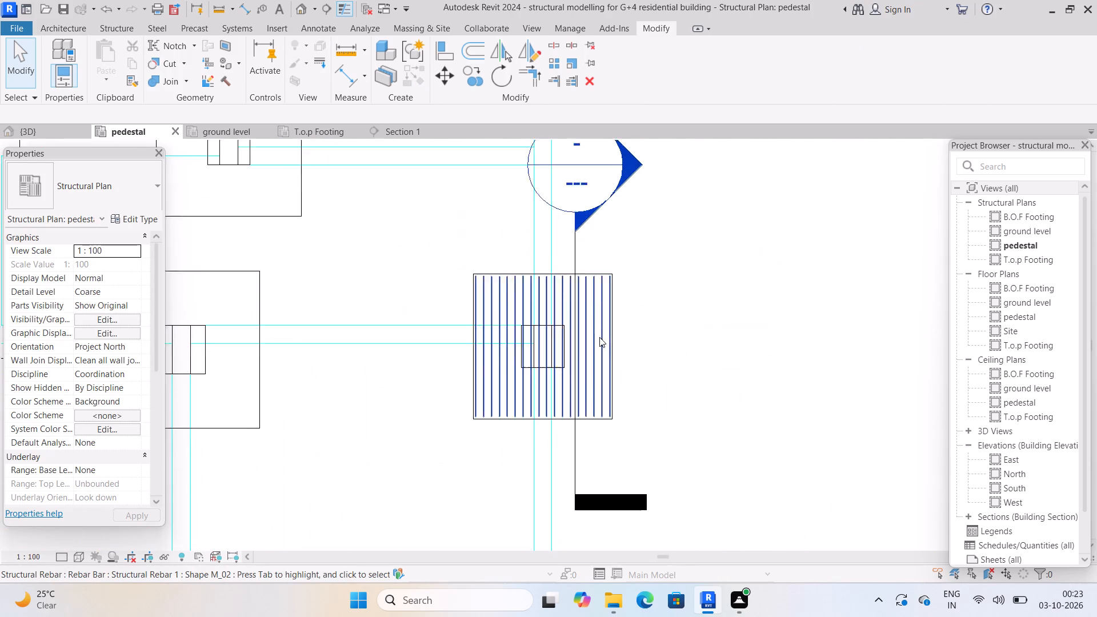
scroll(599, 337, "up", 1)
middle_click_drag(634, 375, 577, 363, "shift")
scroll(593, 385, "down", 2)
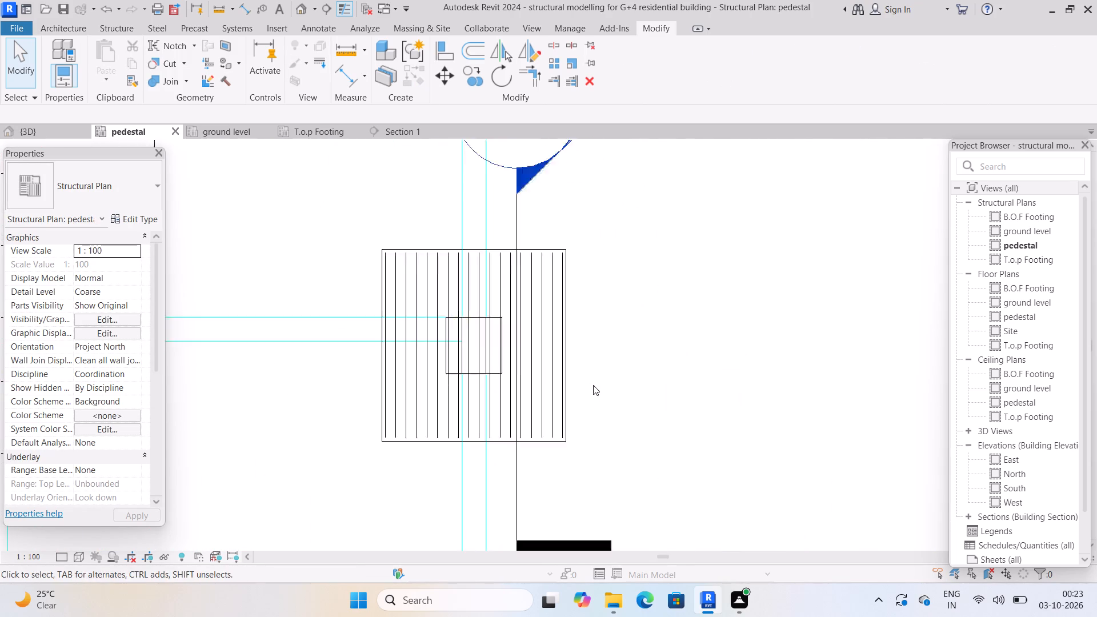
scroll(593, 385, "down", 1)
Open the residential building's {3D} view and inspect the upper and lower rebar sets inside the F4 footing.
left_click(49, 127)
scroll(534, 350, "down", 3)
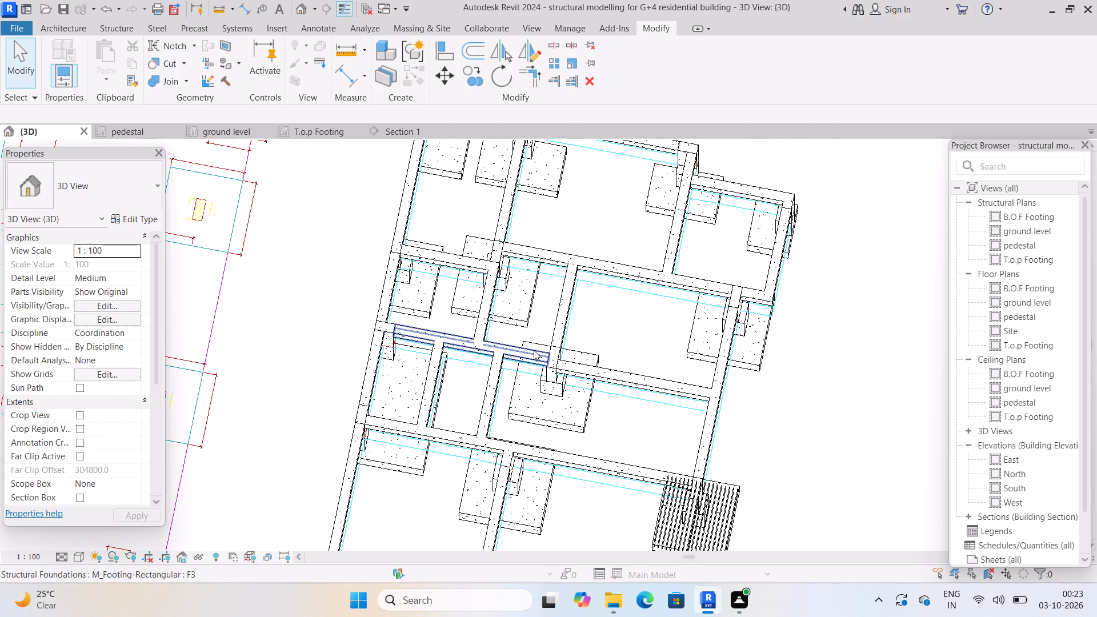
scroll(534, 350, "down", 1)
middle_click_drag(652, 445, 502, 304)
scroll(470, 386, "up", 1)
scroll(470, 376, "down", 4)
scroll(411, 451, "down", 2)
middle_click_drag(492, 375, 674, 143)
scroll(538, 505, "up", 16)
middle_click(602, 477)
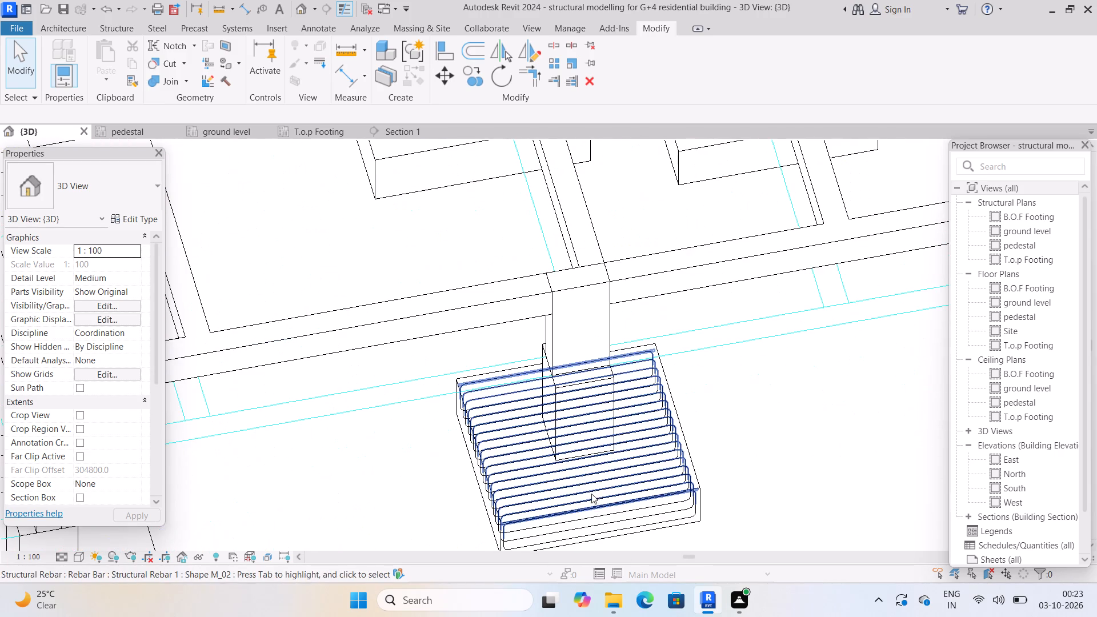
scroll(591, 495, "up", 4)
middle_click_drag(579, 502, 573, 463, "shift")
middle_click_drag(576, 512, 583, 527)
scroll(578, 519, "down", 4)
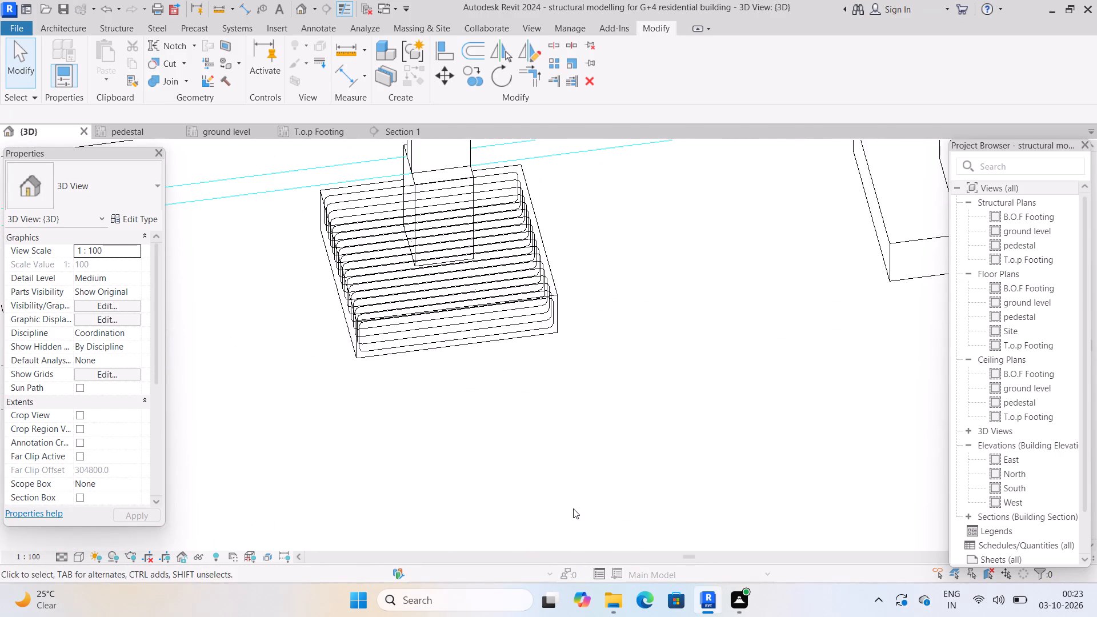
middle_click_drag(573, 508, 568, 488, "shift")
scroll(364, 266, "up", 3)
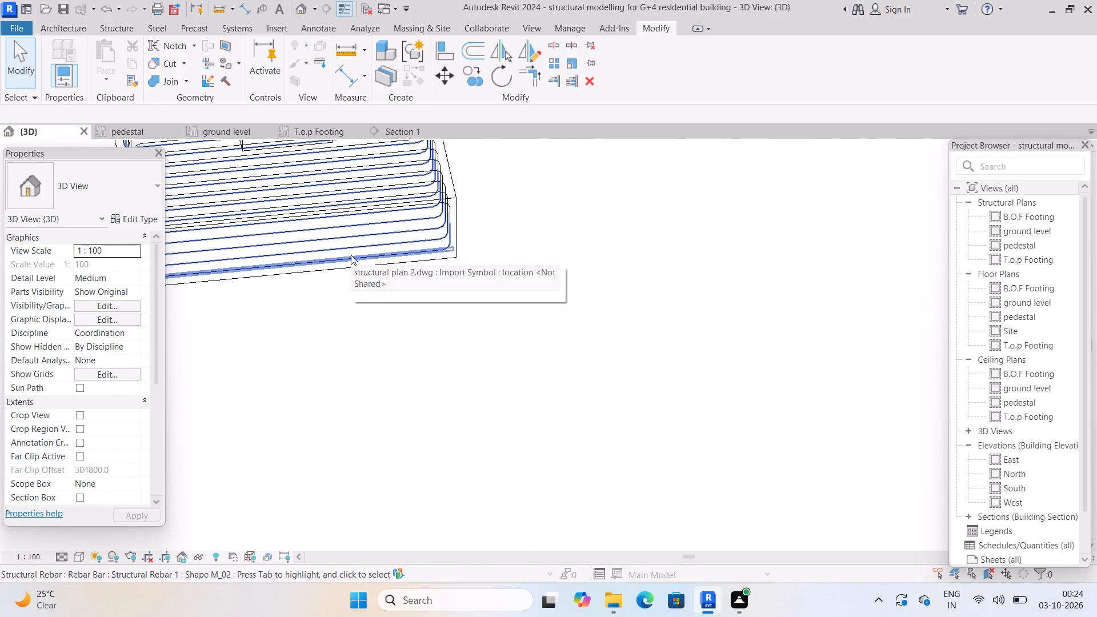
Save the G+4 residential building project from the {3D} view.
scroll(399, 303, "down", 4)
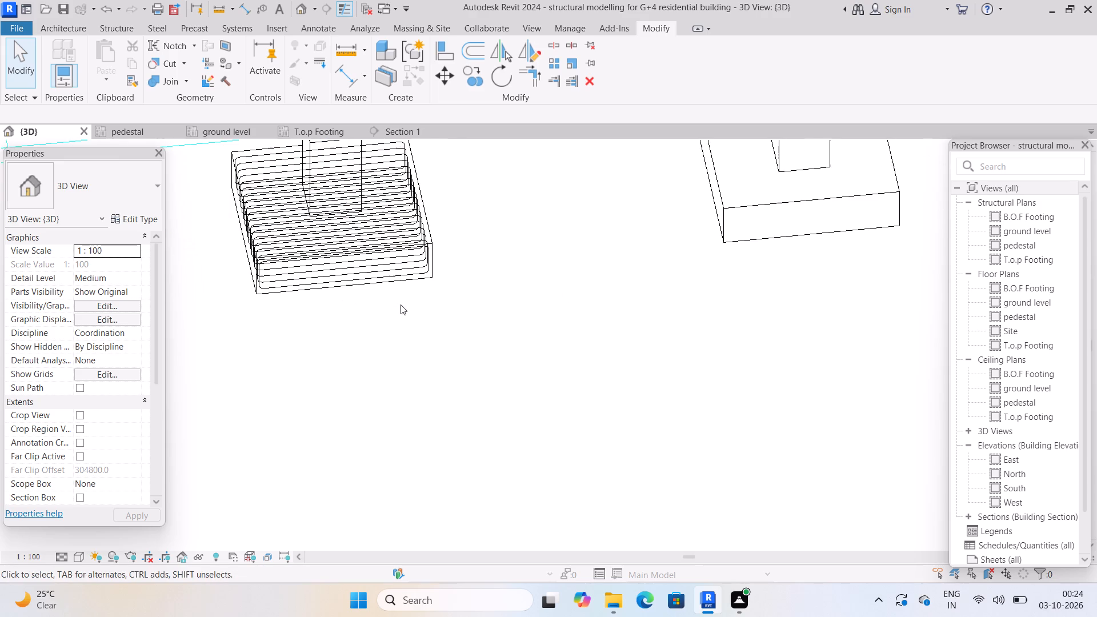
middle_click_drag(419, 345, 489, 389, "shift")
scroll(465, 367, "down", 9)
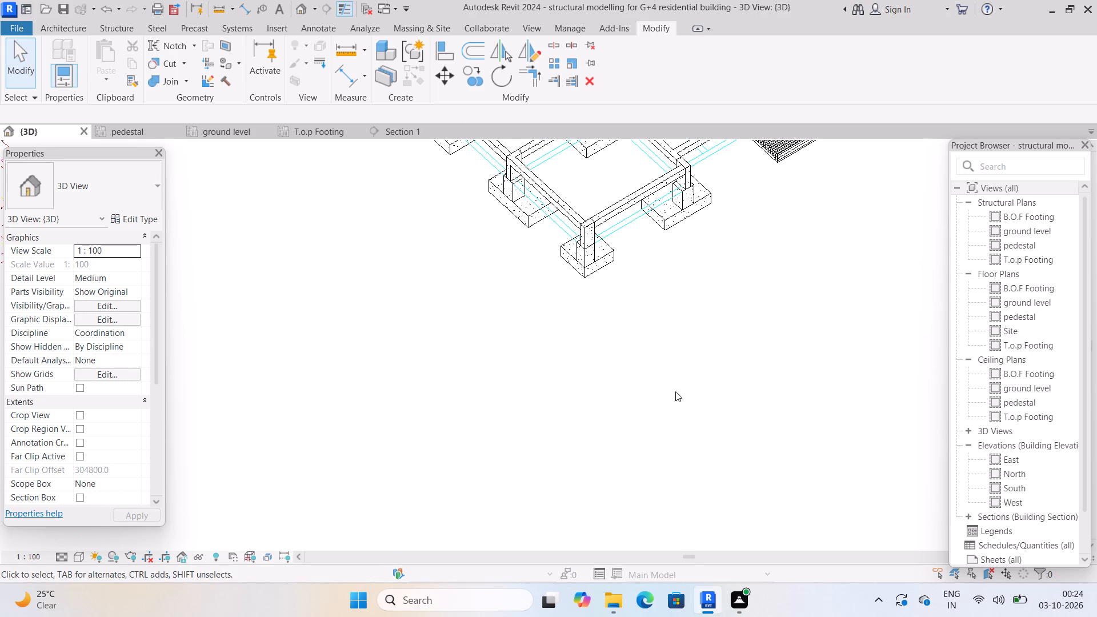
key("ctrl+s")
Examine the structural frame with the F4 footing's rebar alongside the imported structural plan drawings in the {3D} view.
scroll(669, 392, "down", 5)
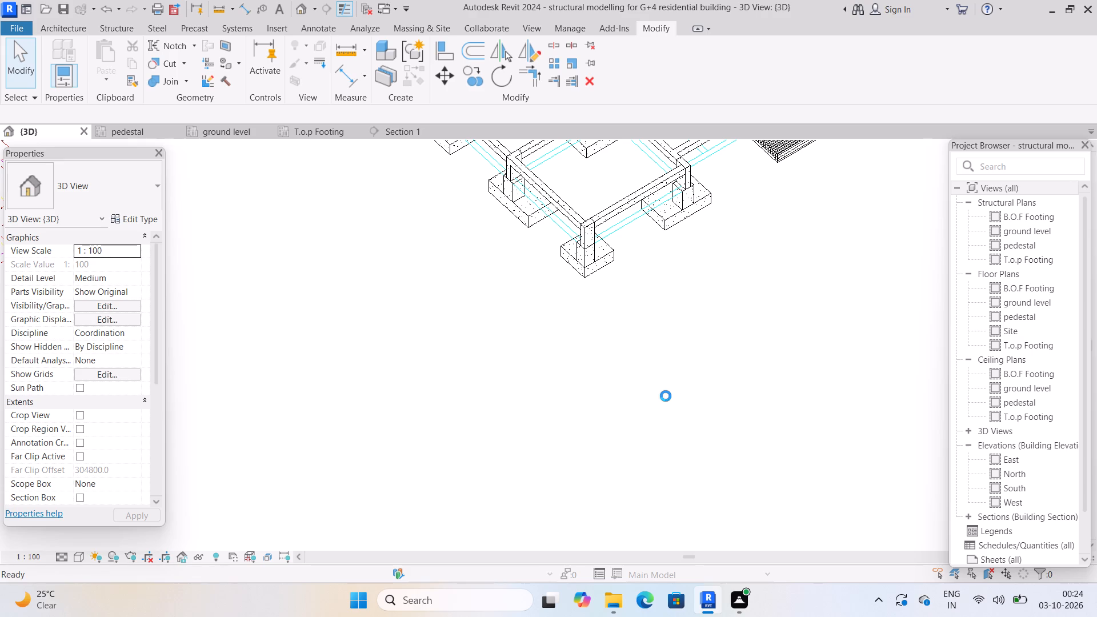
scroll(683, 348, "down", 4)
scroll(715, 320, "up", 9)
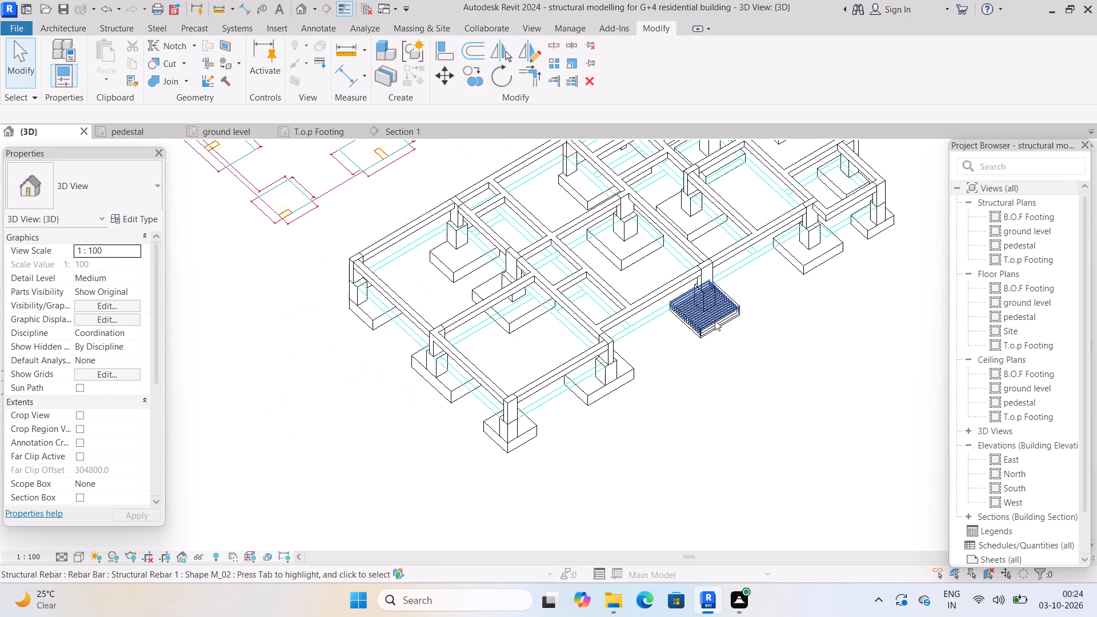
scroll(679, 381, "down", 4)
middle_click_drag(673, 431, 774, 420, "shift")
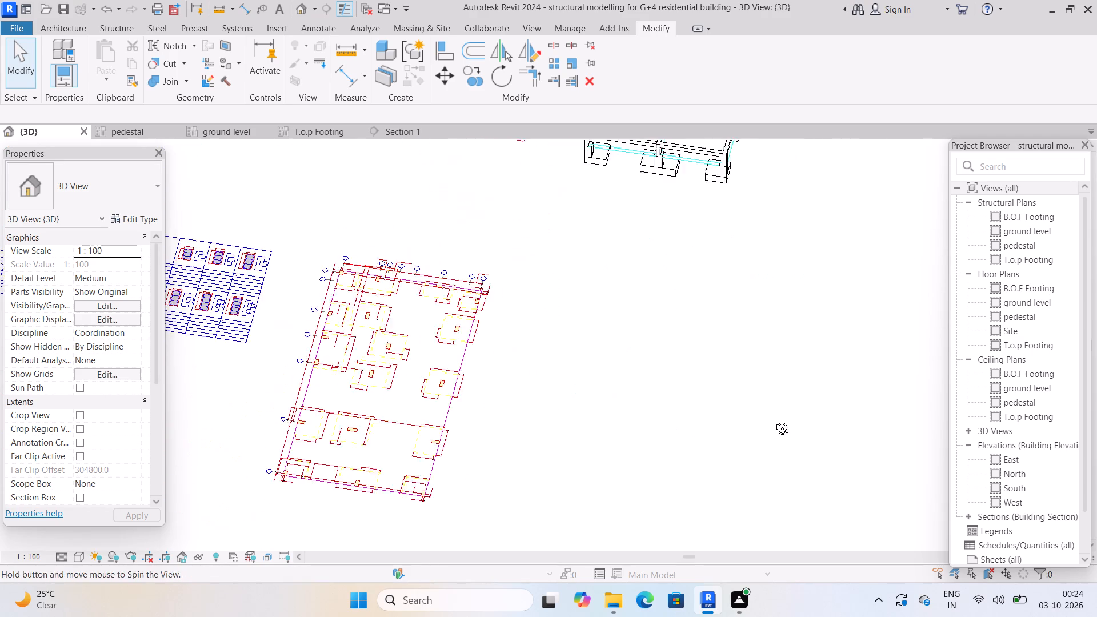
middle_click_drag(774, 420, 775, 418, "shift")
middle_click(778, 416, "shift")
scroll(708, 370, "down", 3)
middle_click_drag(702, 444, 701, 499)
middle_click(660, 414)
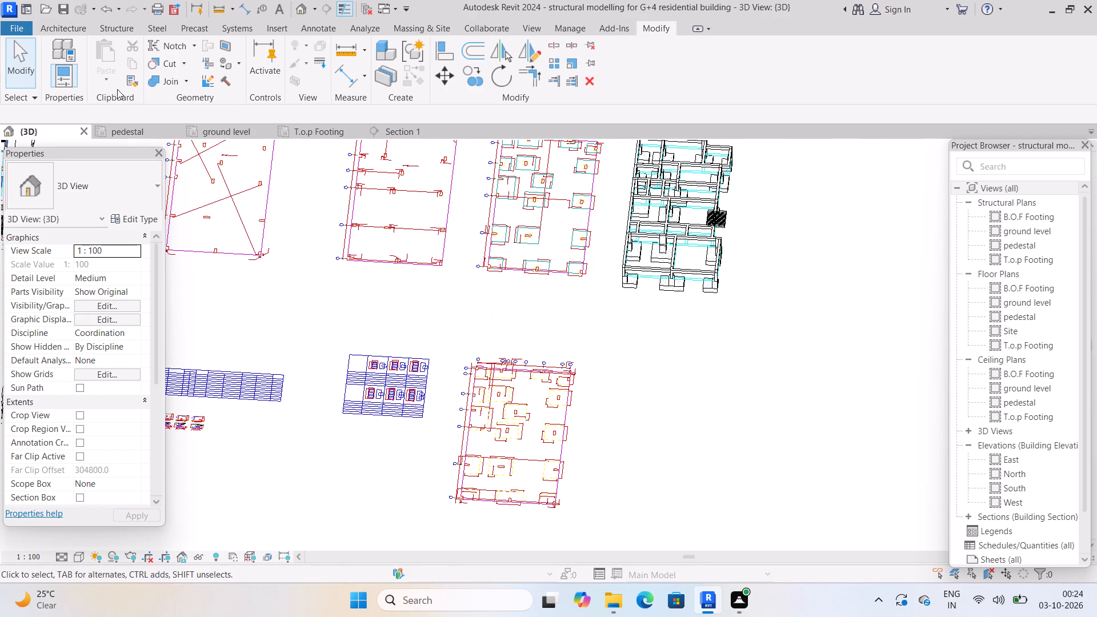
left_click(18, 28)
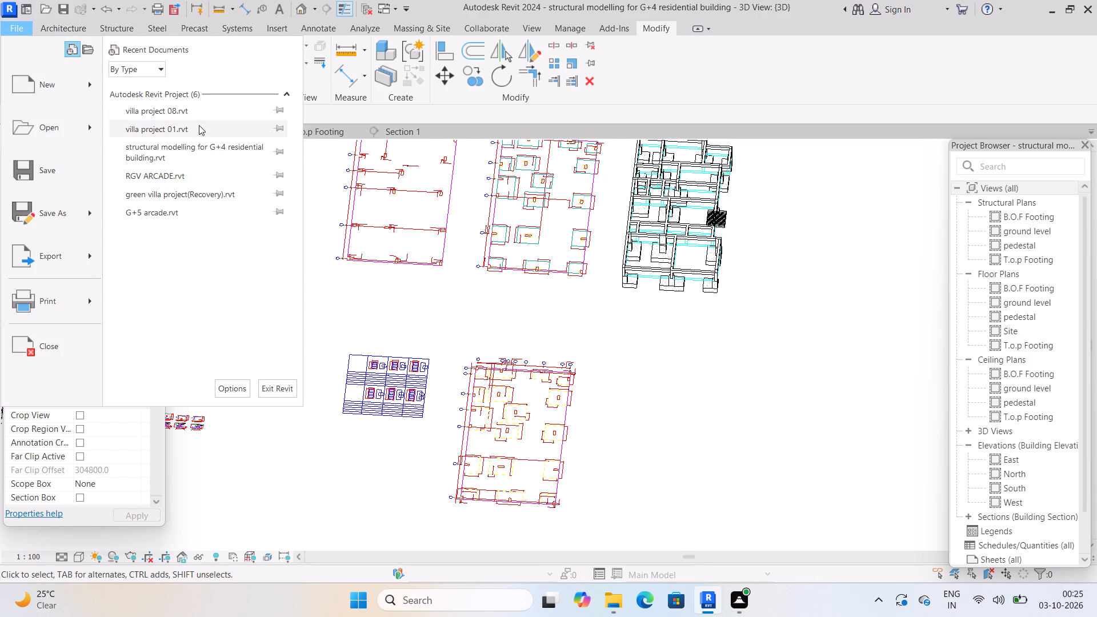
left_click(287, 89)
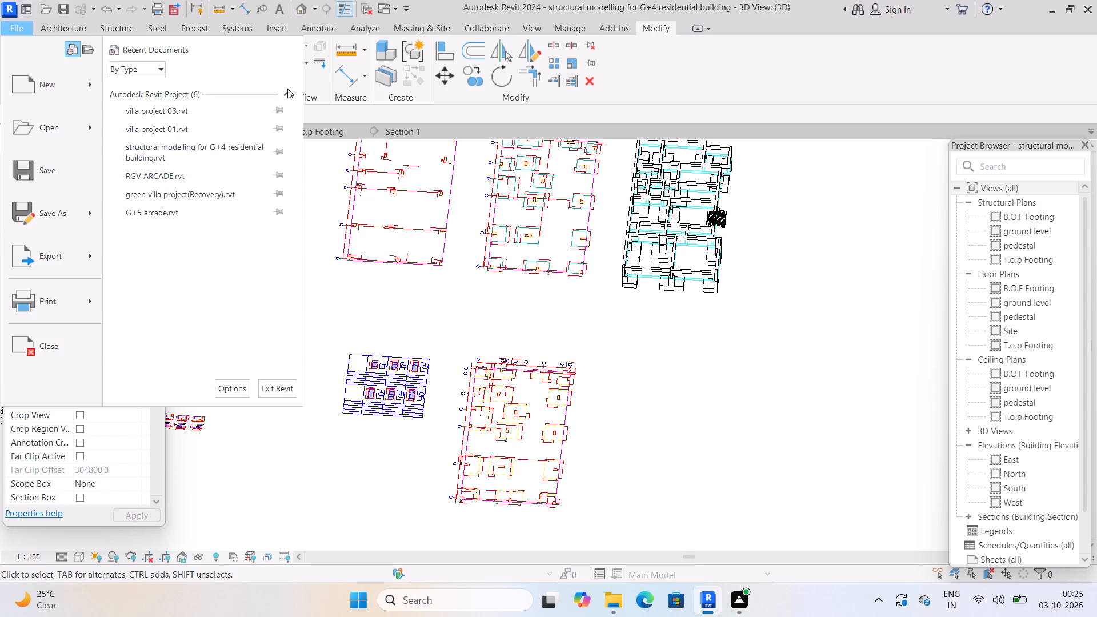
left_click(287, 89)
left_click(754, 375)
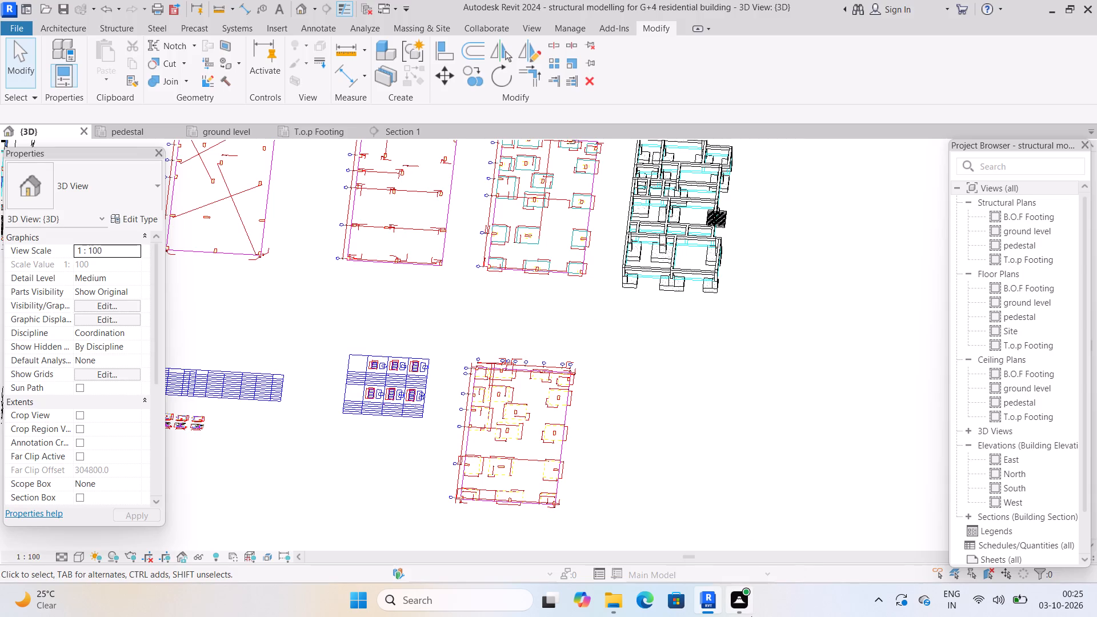
Save the residential building project again.
key("ctrl+s")
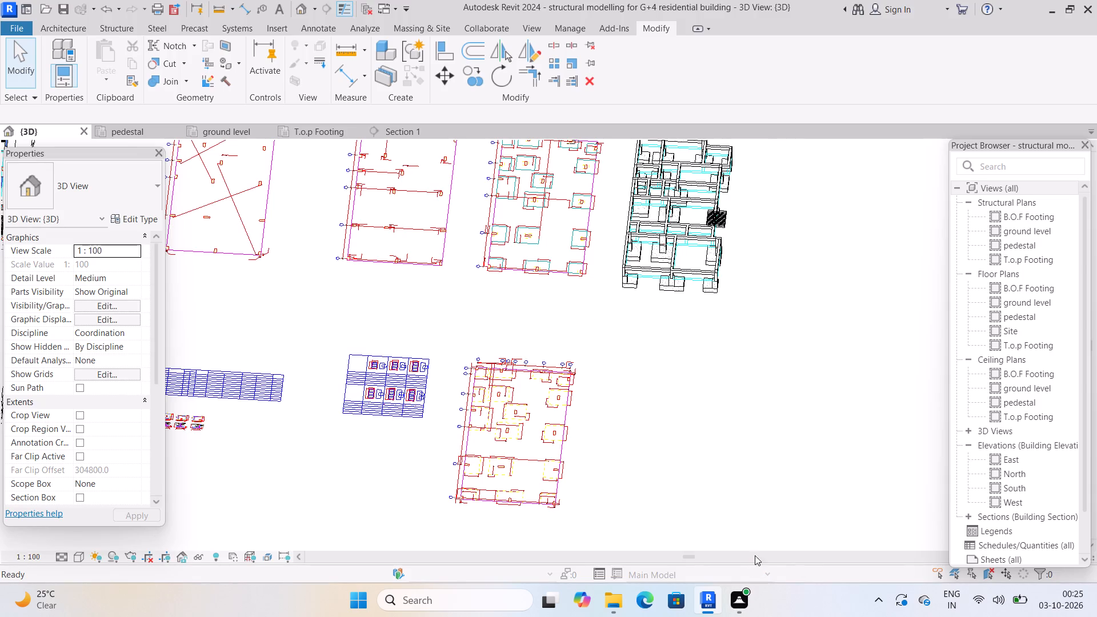
Filter a selection around the reinforced F4 footing to Structural Rebar only and delete both M_02 rebar sets.
scroll(700, 322, "up", 3)
middle_click_drag(743, 214, 747, 306)
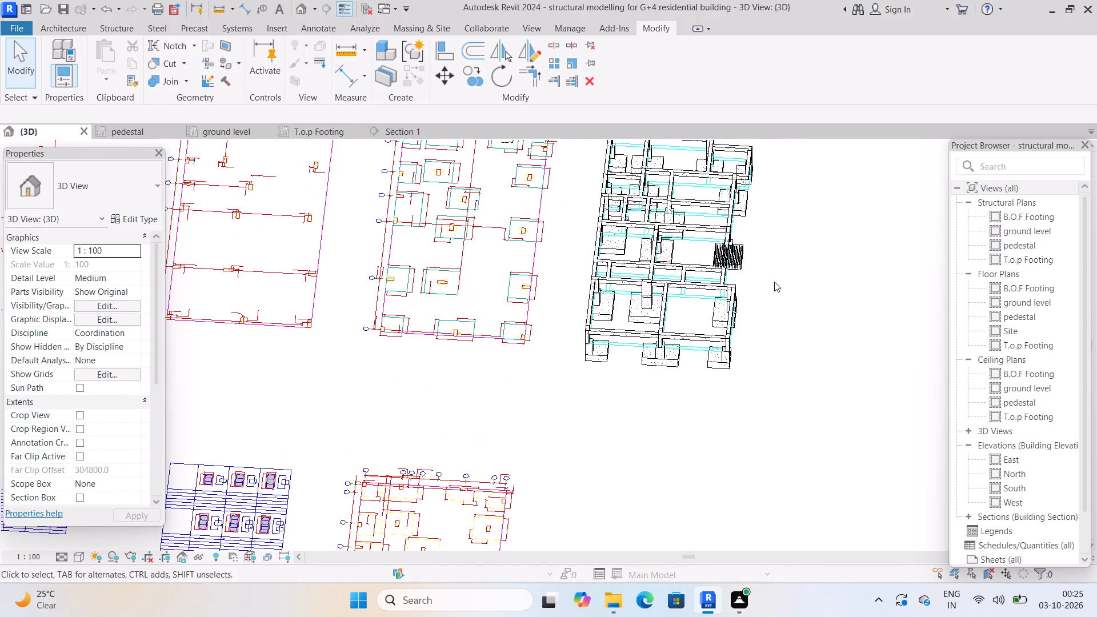
left_click_drag(774, 282, 704, 231)
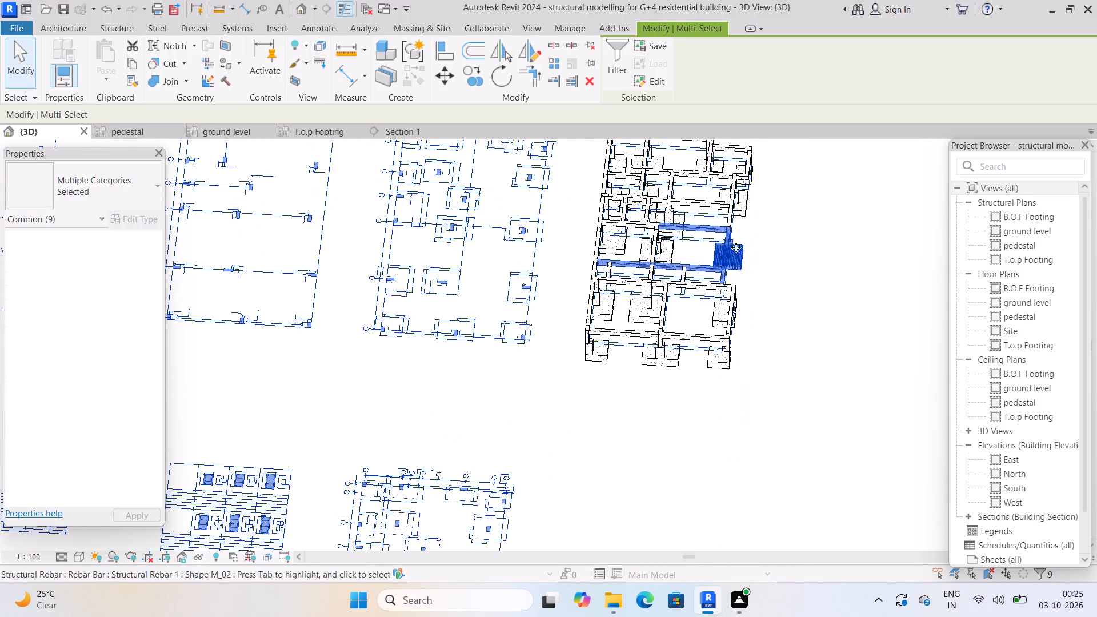
left_click(615, 54)
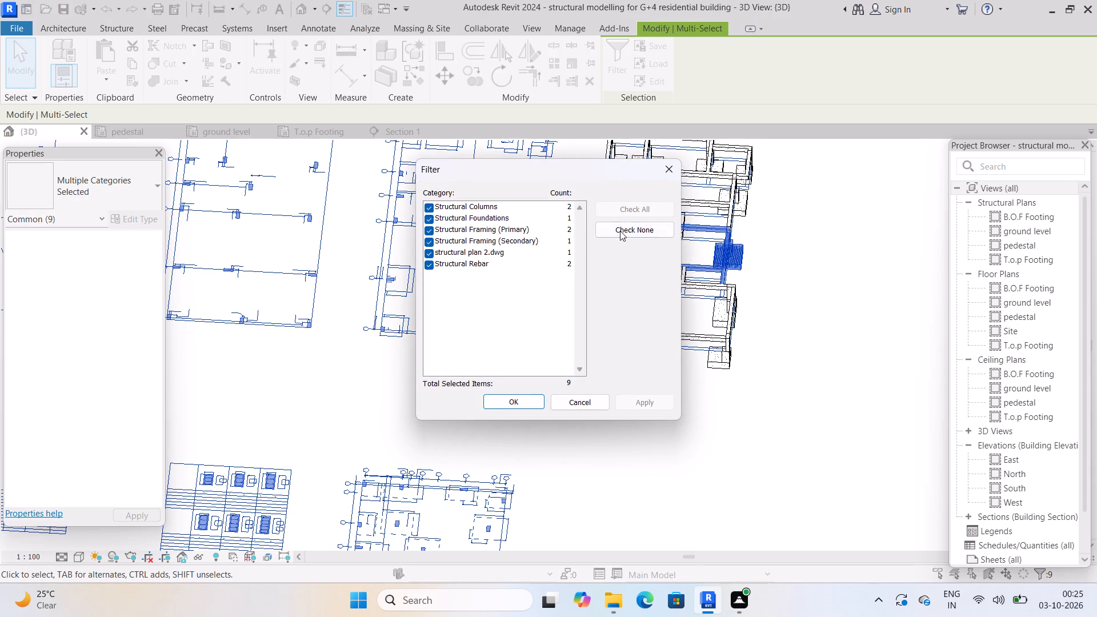
left_click_drag(620, 229, 606, 223)
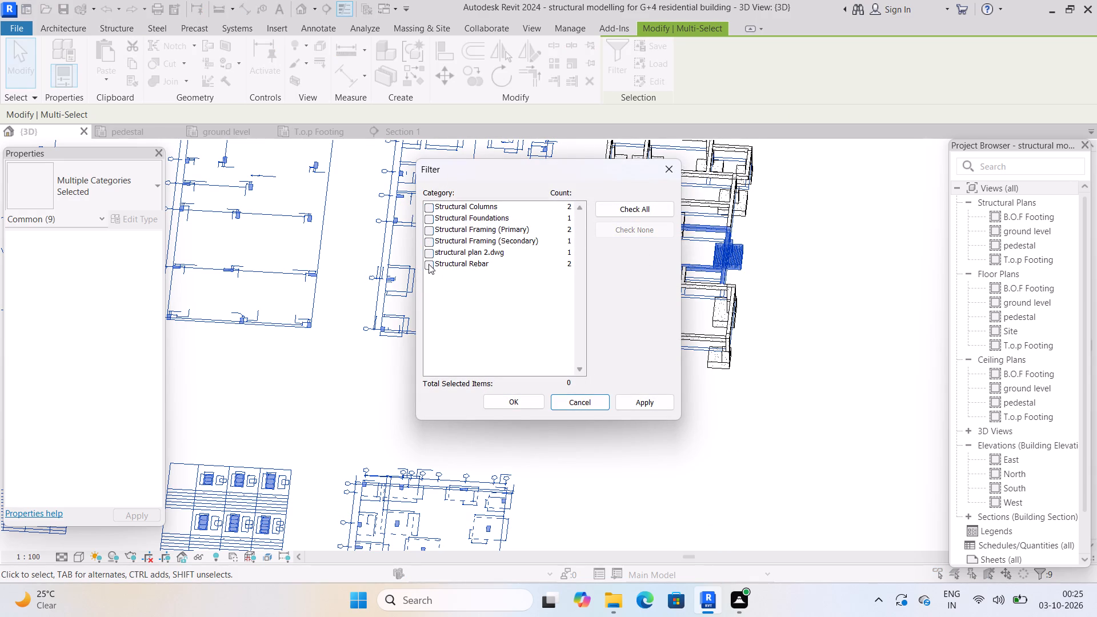
left_click(428, 263)
left_click(660, 403)
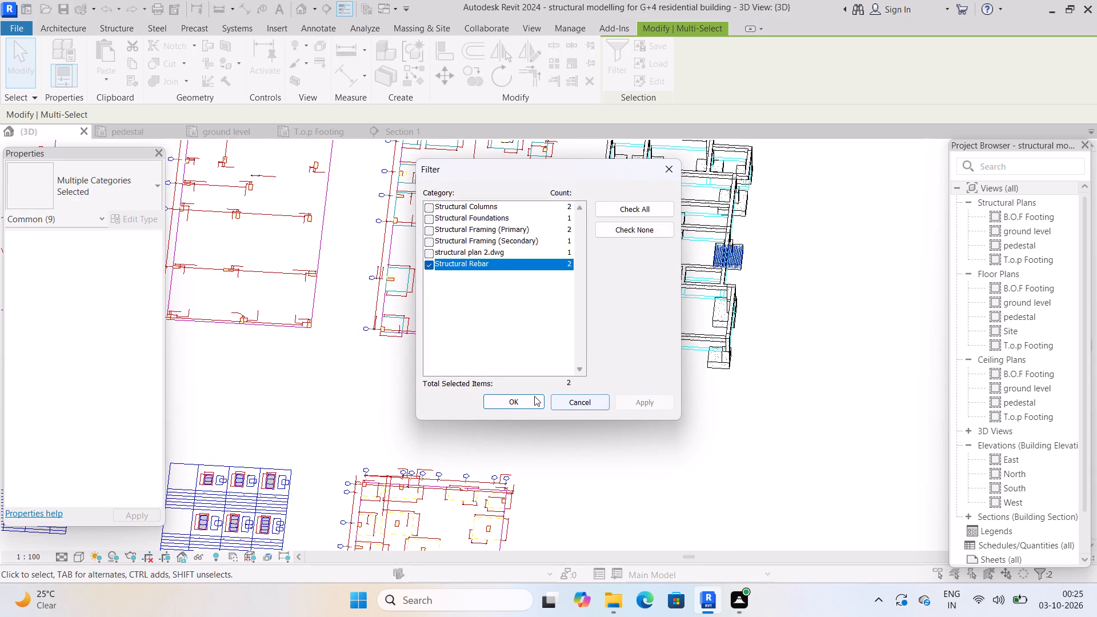
left_click(500, 404)
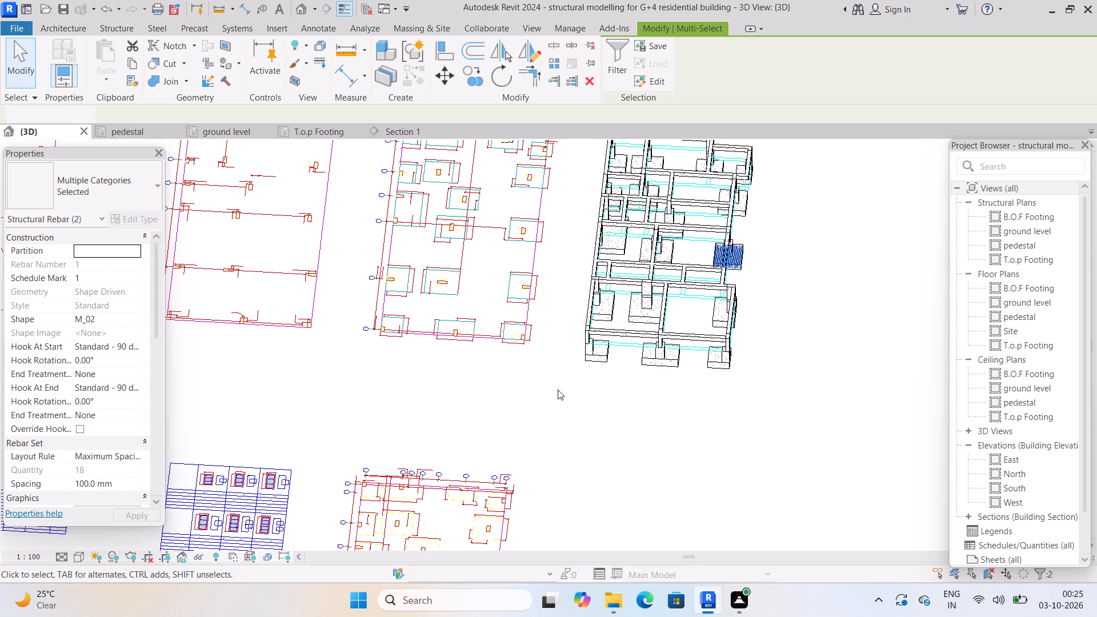
scroll(742, 249, "up", 10)
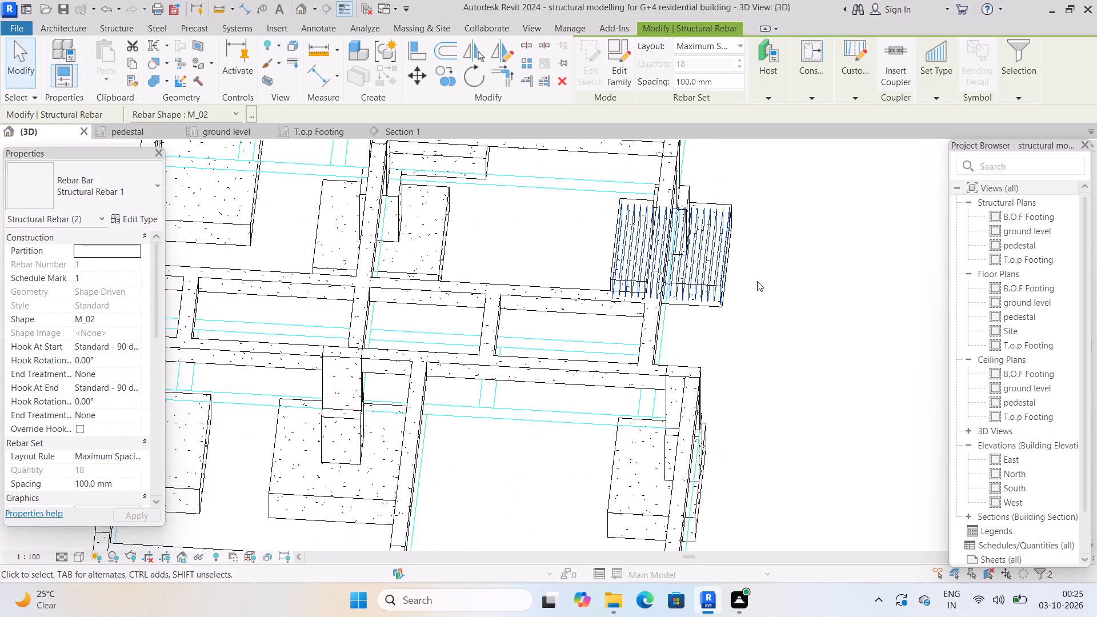
key("Delete")
Examine the footings, pedestals, columns and beams of the structural frame from several angles in the {3D} view.
scroll(747, 286, "down", 7)
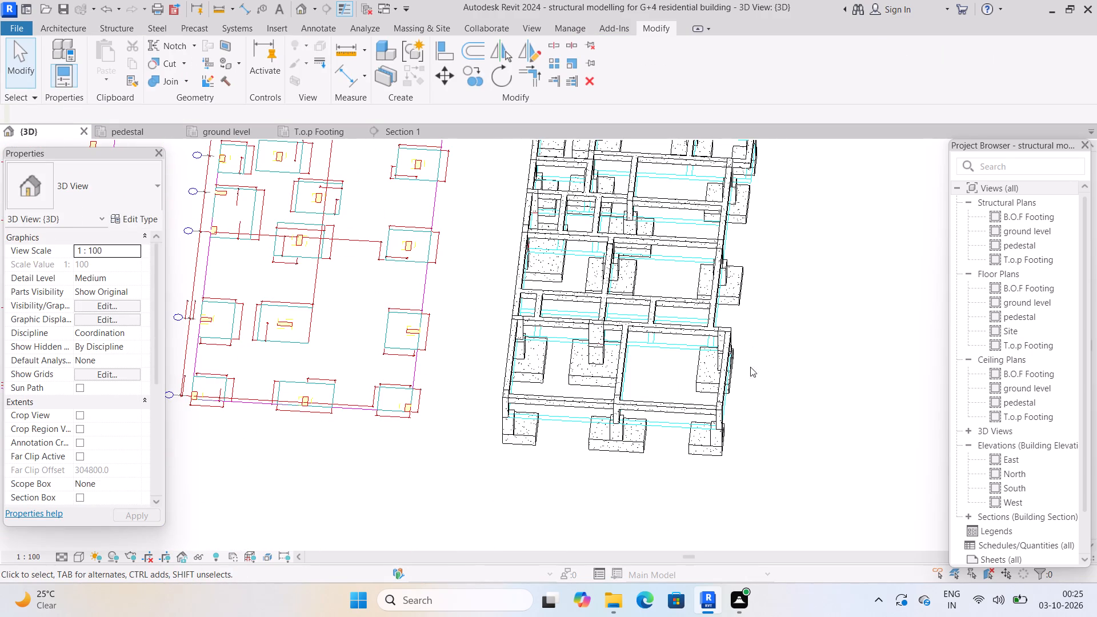
middle_click_drag(789, 438, 720, 336)
middle_click_drag(690, 382, 530, 209)
scroll(595, 275, "down", 1)
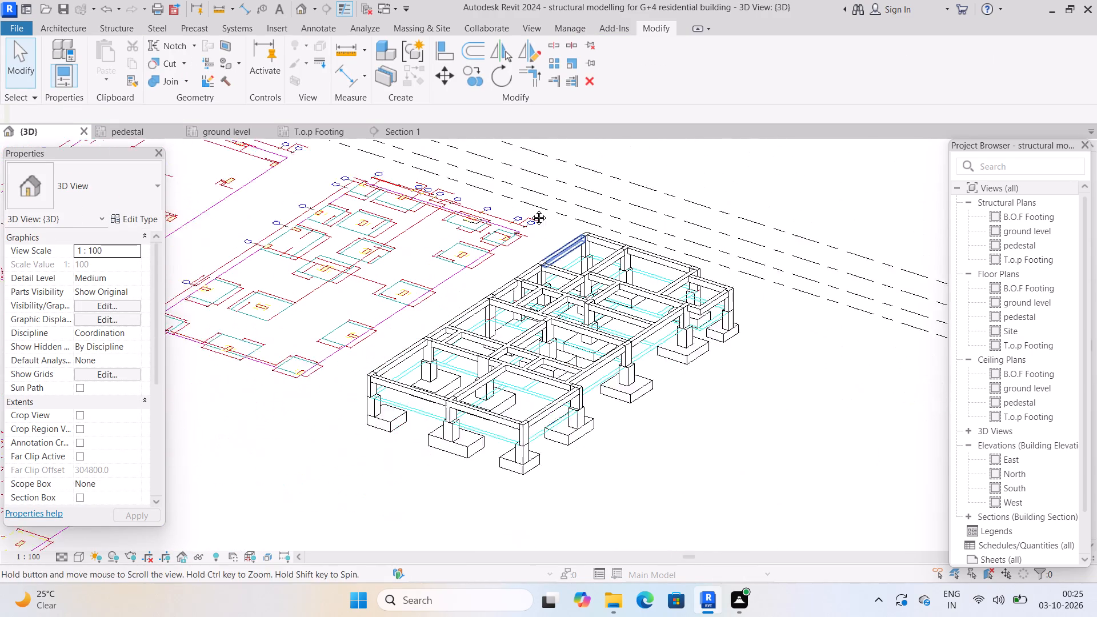
middle_click_drag(530, 209, 521, 203)
middle_click_drag(482, 483, 570, 517, "shift")
middle_click_drag(510, 407, 523, 616)
scroll(552, 513, "up", 4)
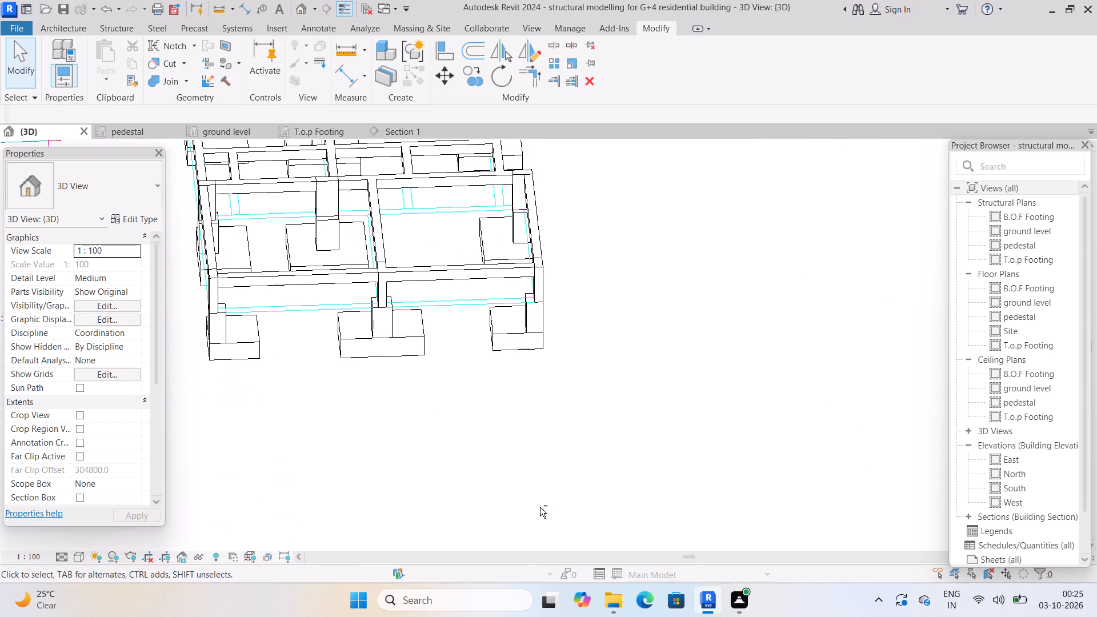
middle_click_drag(527, 503, 479, 448, "shift")
scroll(478, 442, "down", 2)
middle_click_drag(615, 480, 573, 478, "shift")
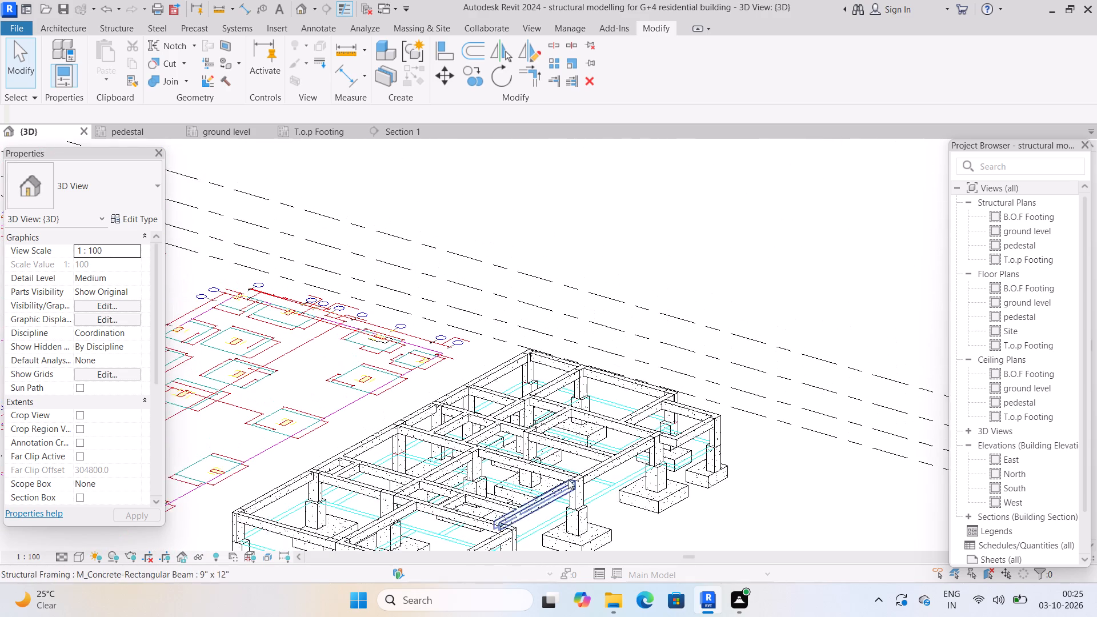
middle_click_drag(547, 405, 542, 252)
middle_click_drag(655, 428, 647, 444)
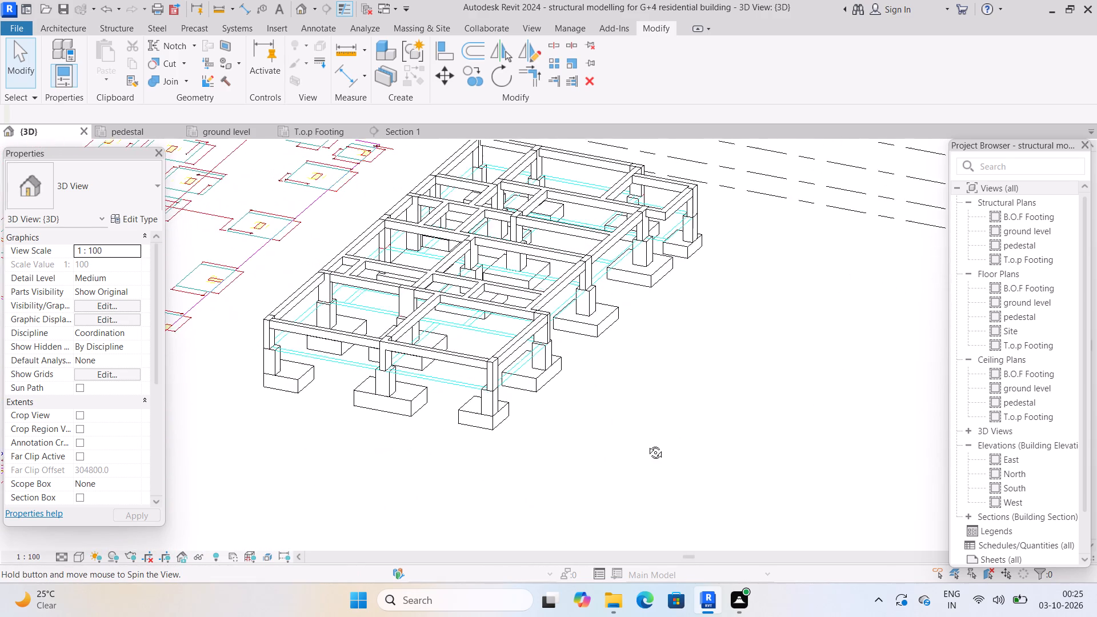
middle_click_drag(647, 444, 642, 442)
middle_click_drag(648, 440, 767, 427)
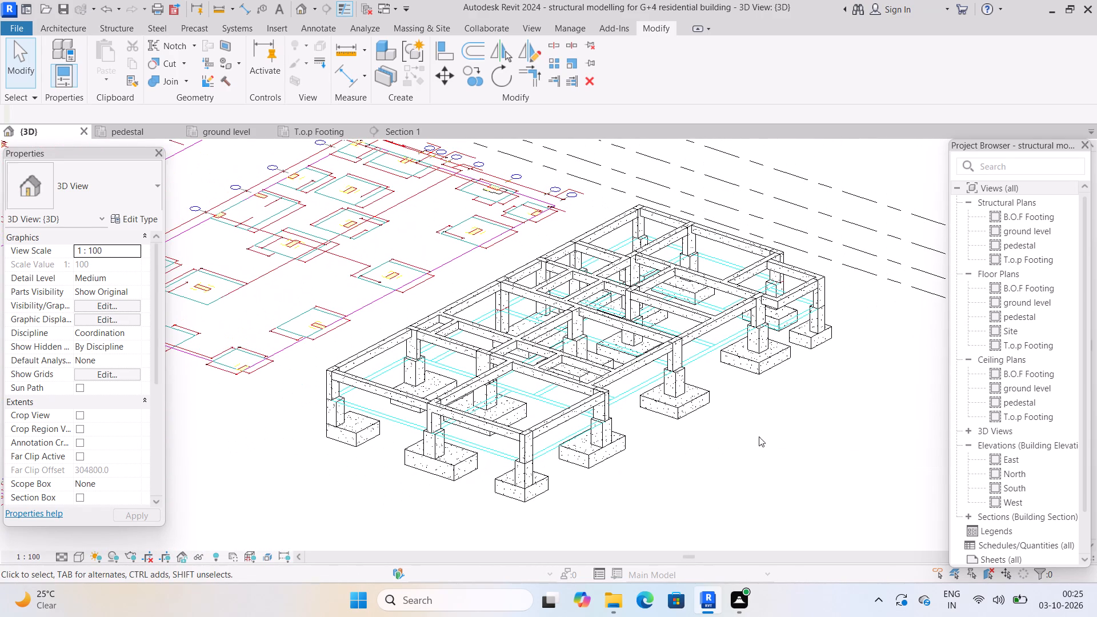
scroll(739, 440, "up", 2)
scroll(740, 442, "down", 1)
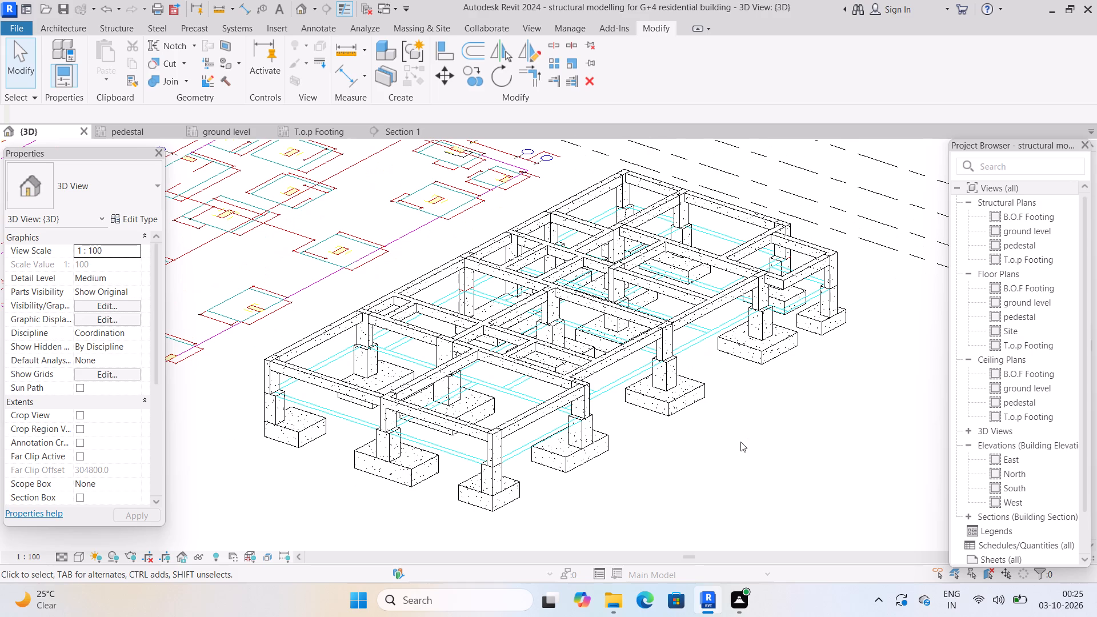
scroll(698, 443, "up", 2)
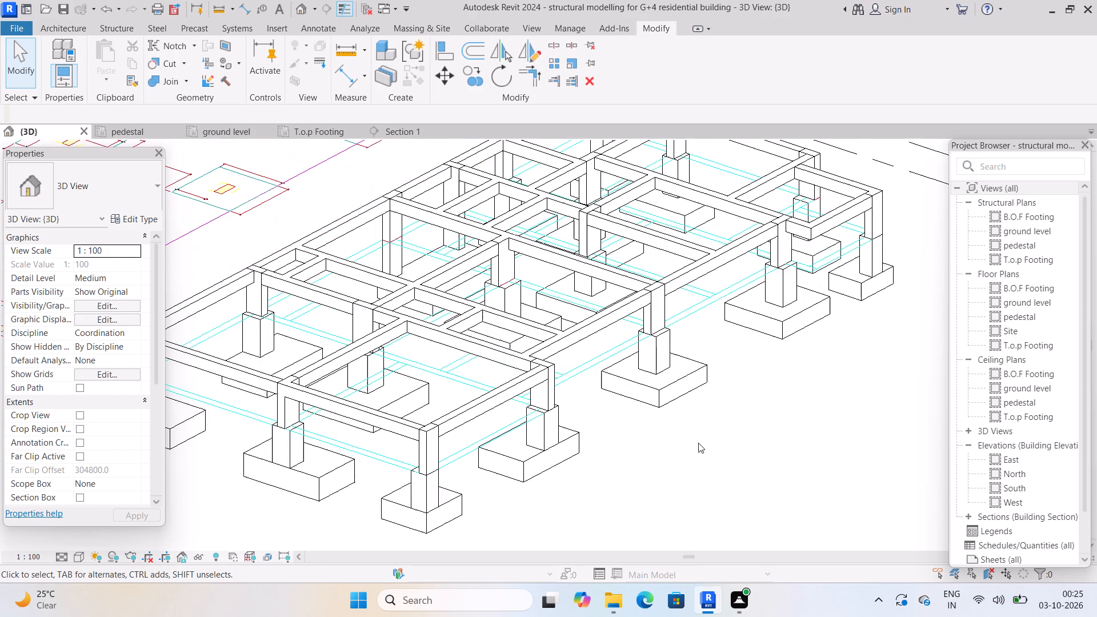
scroll(698, 443, "down", 2)
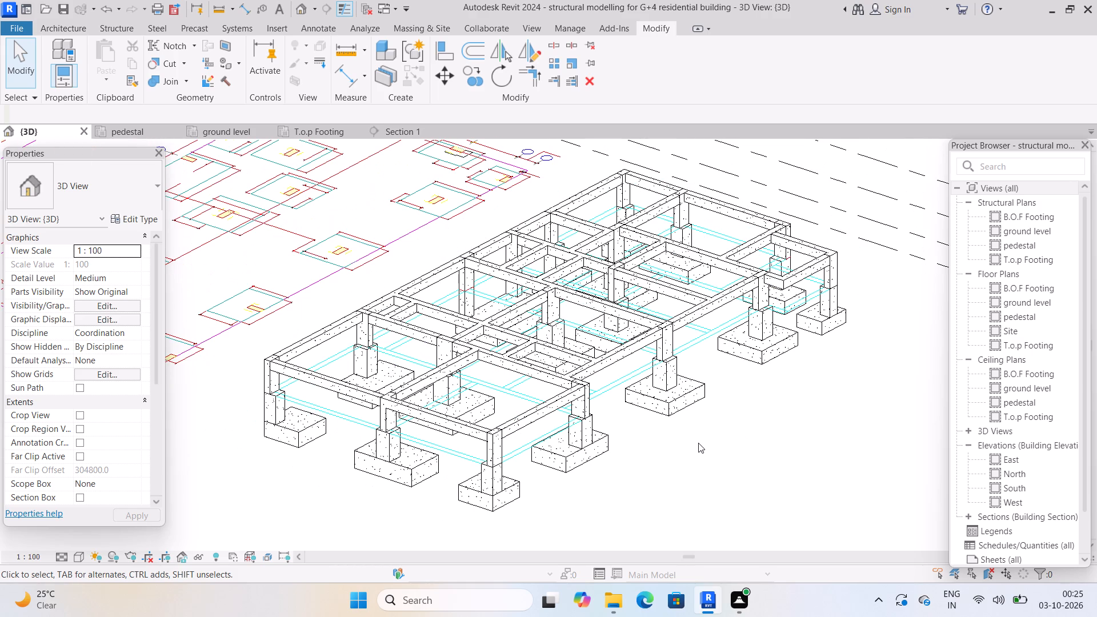
Save the project with the footing rebar sets removed.
key("ctrl+s")
Set the {3D} view's visual style to Realistic and inspect the concrete frame and footings.
middle_click_drag(725, 487, 683, 468, "shift")
middle_click_drag(671, 457, 852, 279)
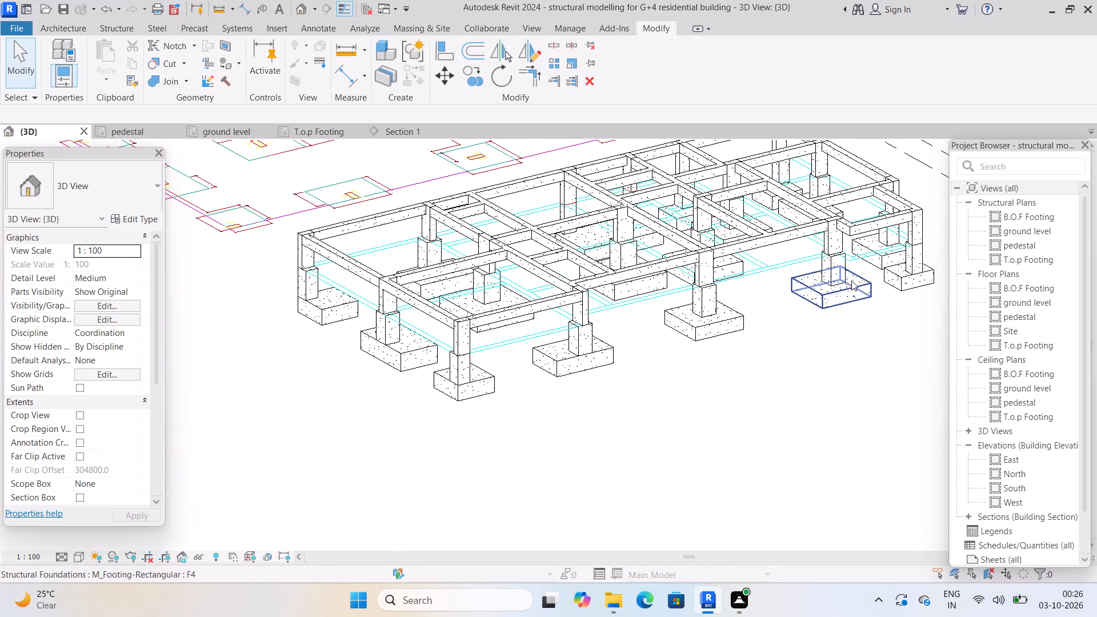
middle_click_drag(808, 386, 770, 491)
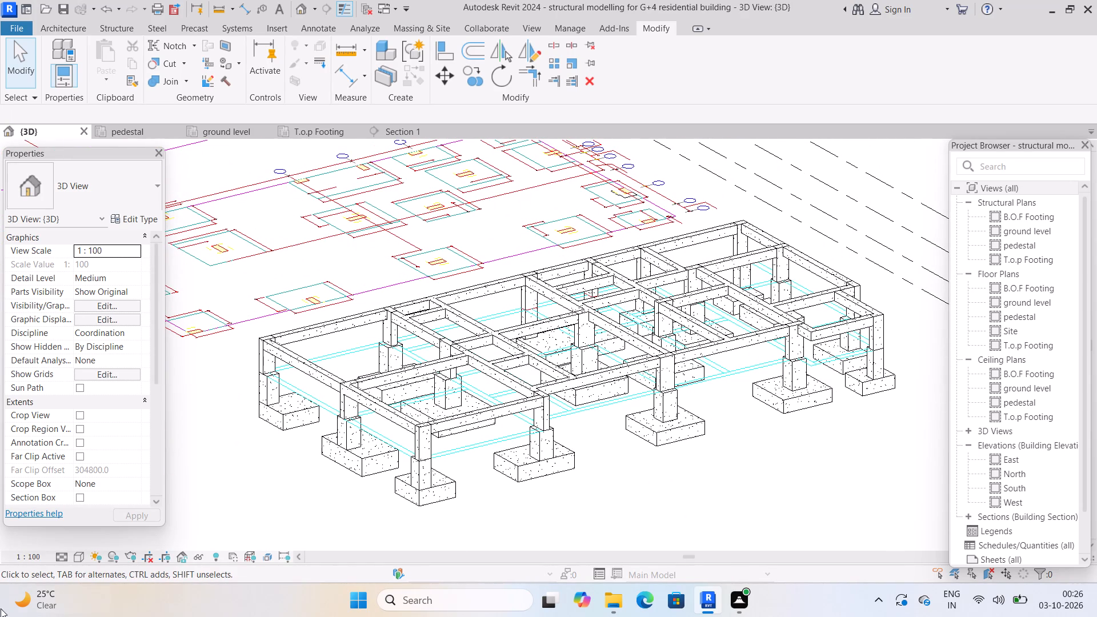
left_click(79, 560)
left_click(129, 538)
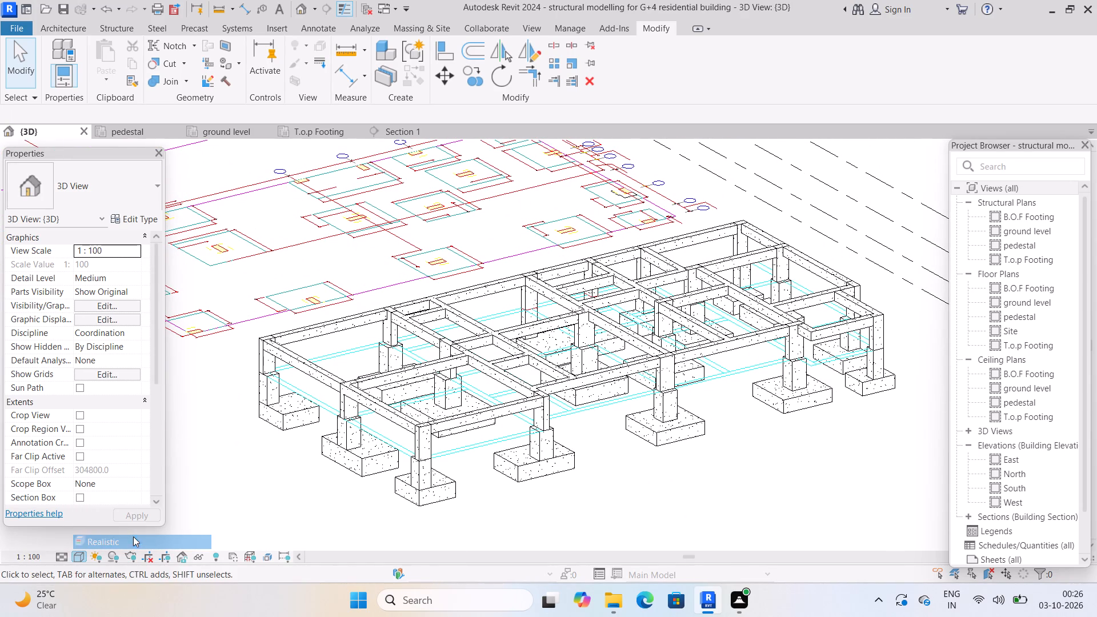
scroll(751, 375, "up", 4)
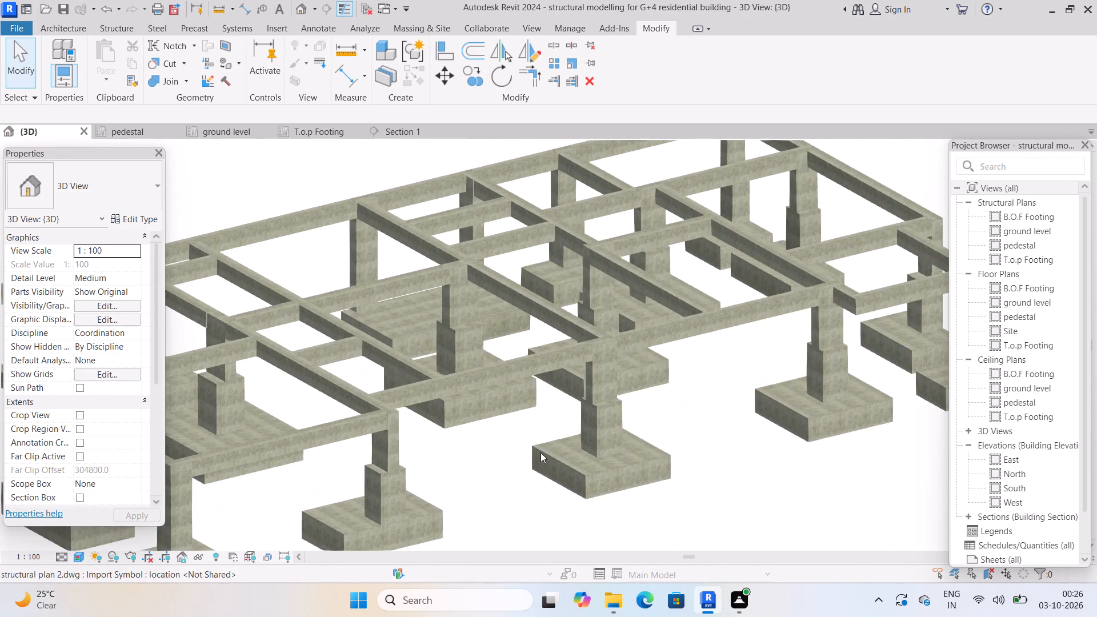
scroll(539, 452, "down", 3)
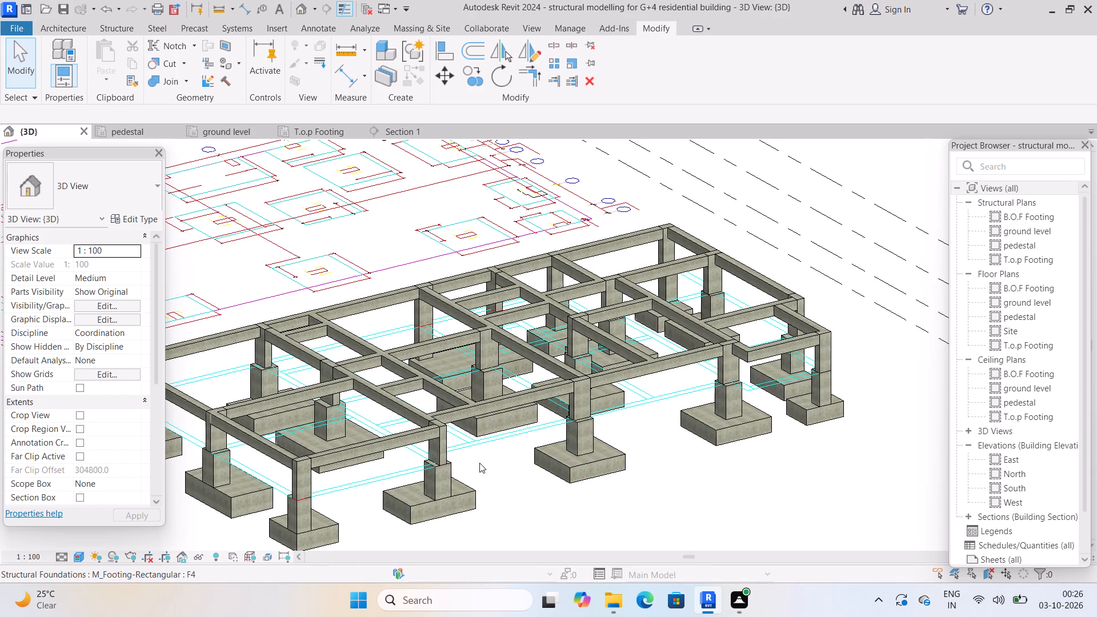
scroll(479, 463, "down", 1)
middle_click_drag(479, 463, 523, 463)
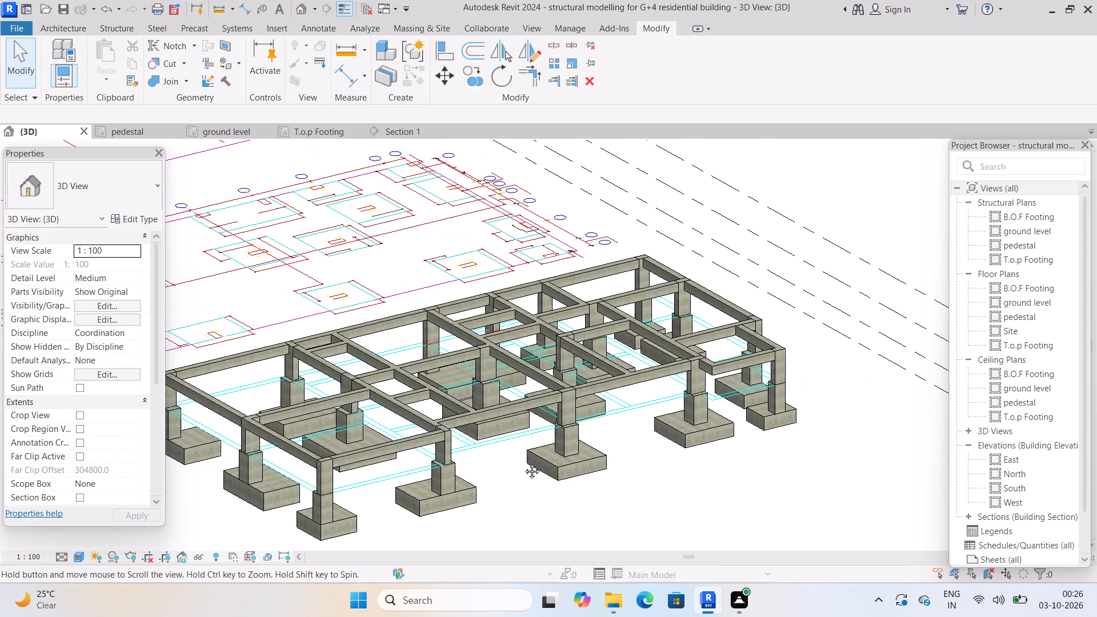
middle_click_drag(523, 463, 682, 431)
middle_click_drag(650, 434, 596, 450)
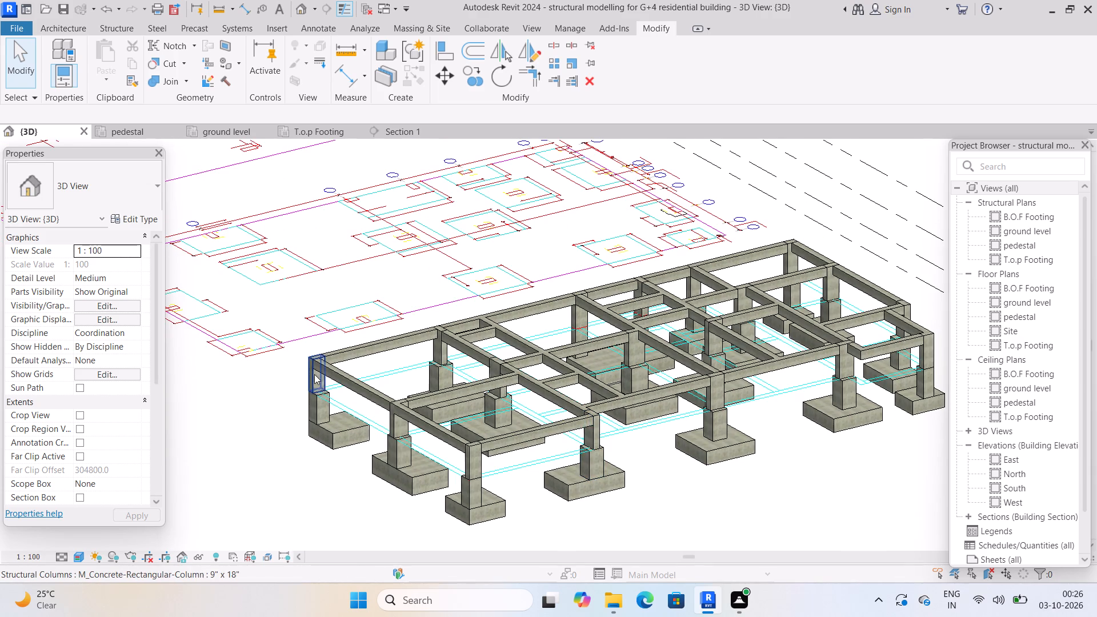
Inspect the realistic concrete frame's beams, columns, pedestals and footings up close, including the 9" x 18" corner column.
scroll(370, 427, "up", 5)
scroll(373, 403, "down", 2)
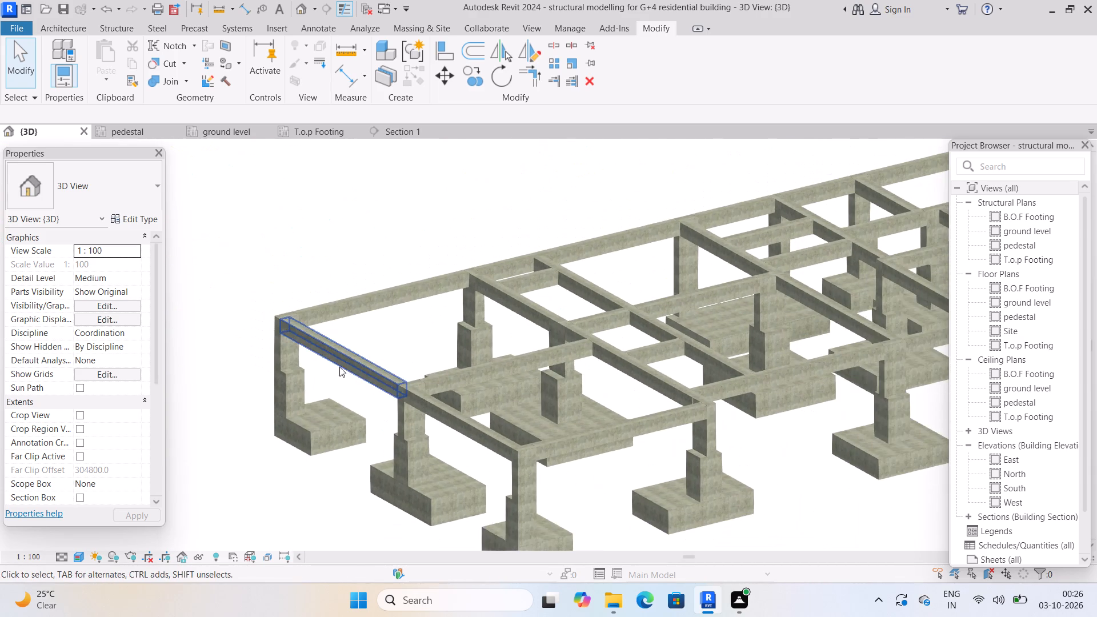
middle_click_drag(580, 471, 471, 399)
scroll(510, 426, "down", 1)
scroll(471, 399, "down", 1)
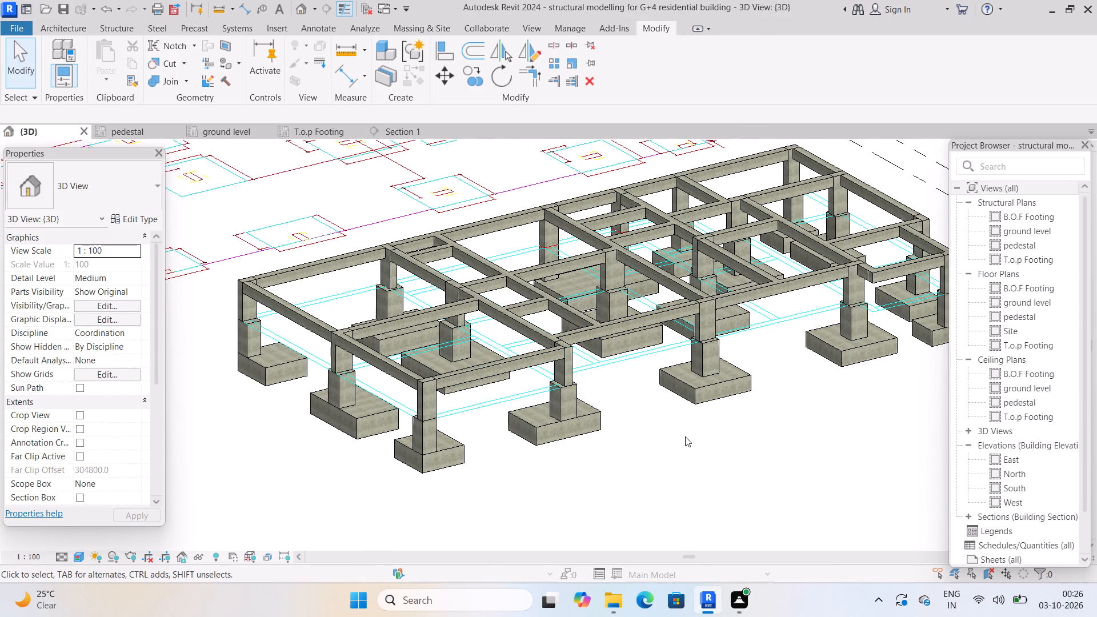
scroll(685, 436, "down", 2)
scroll(872, 247, "up", 4)
scroll(779, 257, "up", 3)
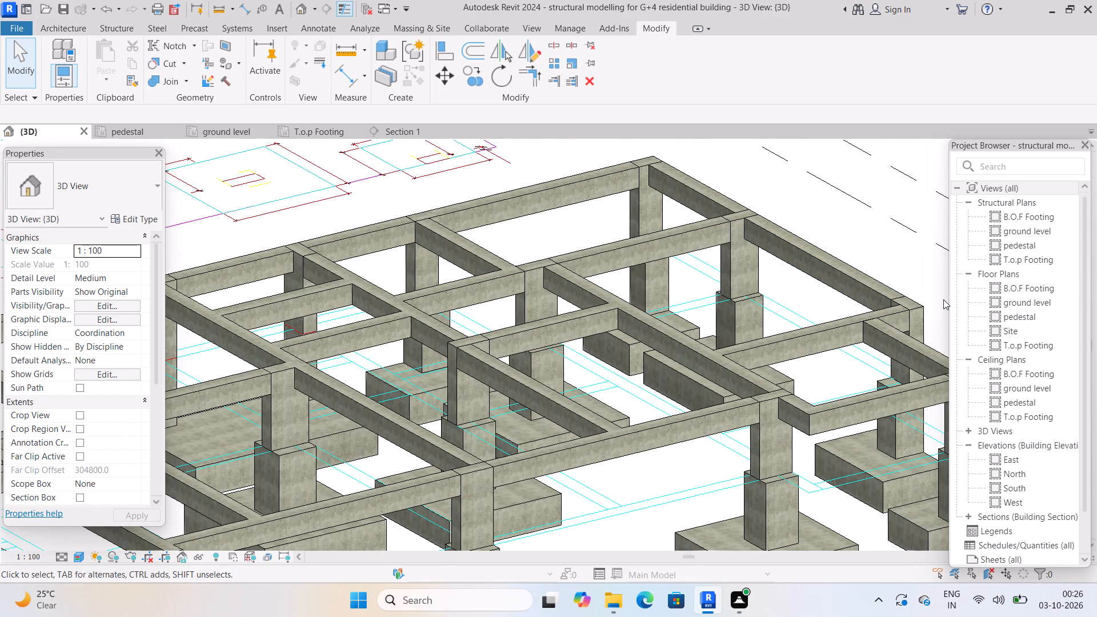
scroll(839, 290, "down", 2)
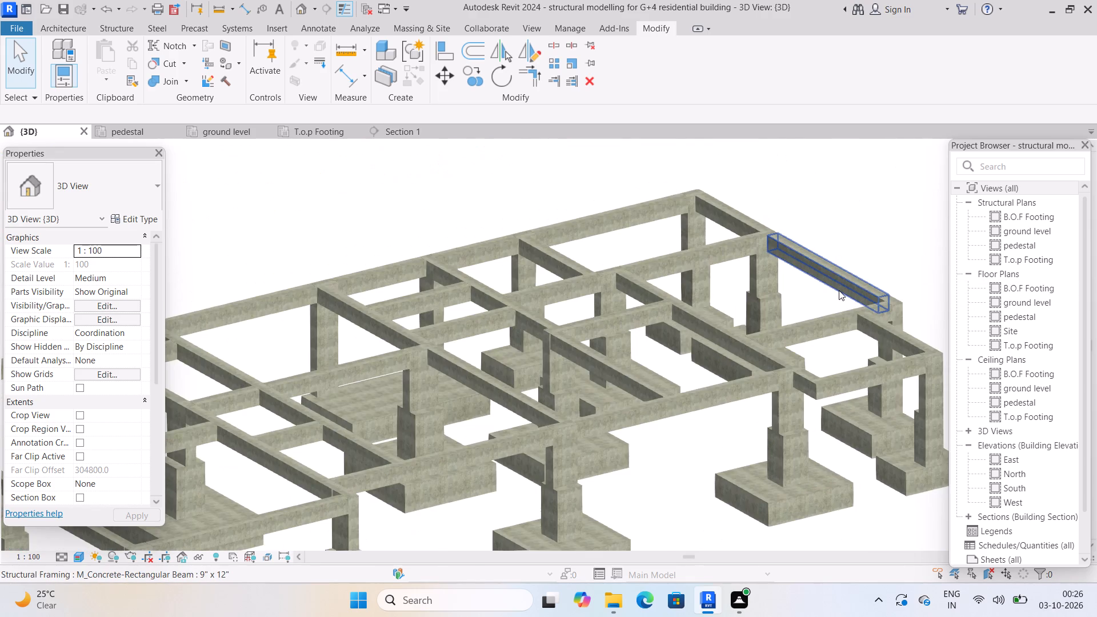
scroll(839, 290, "down", 2)
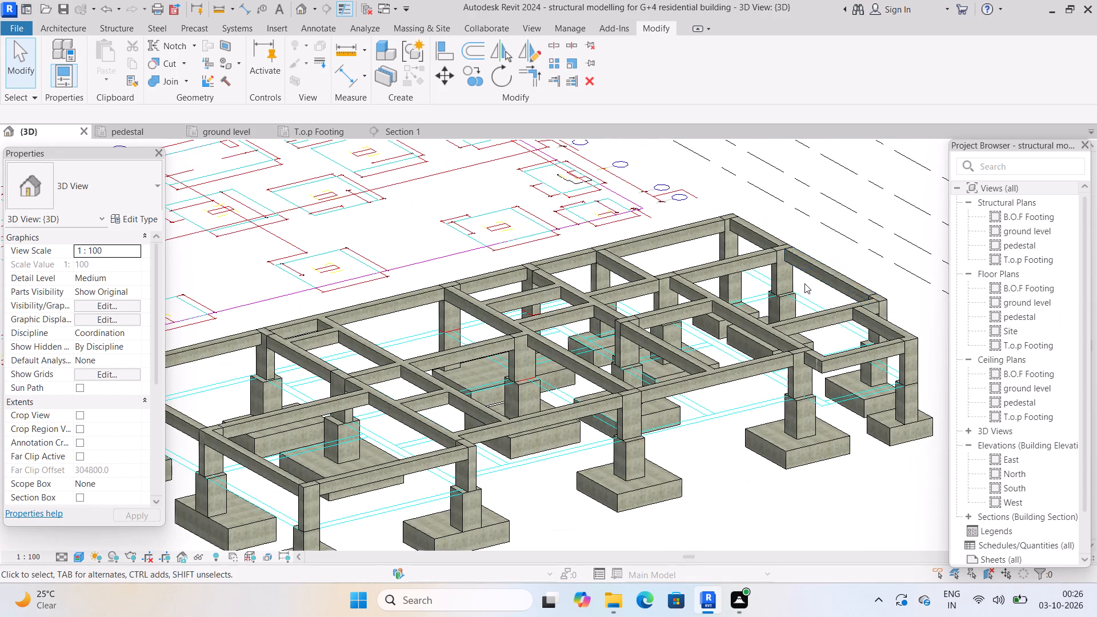
scroll(804, 283, "down", 3)
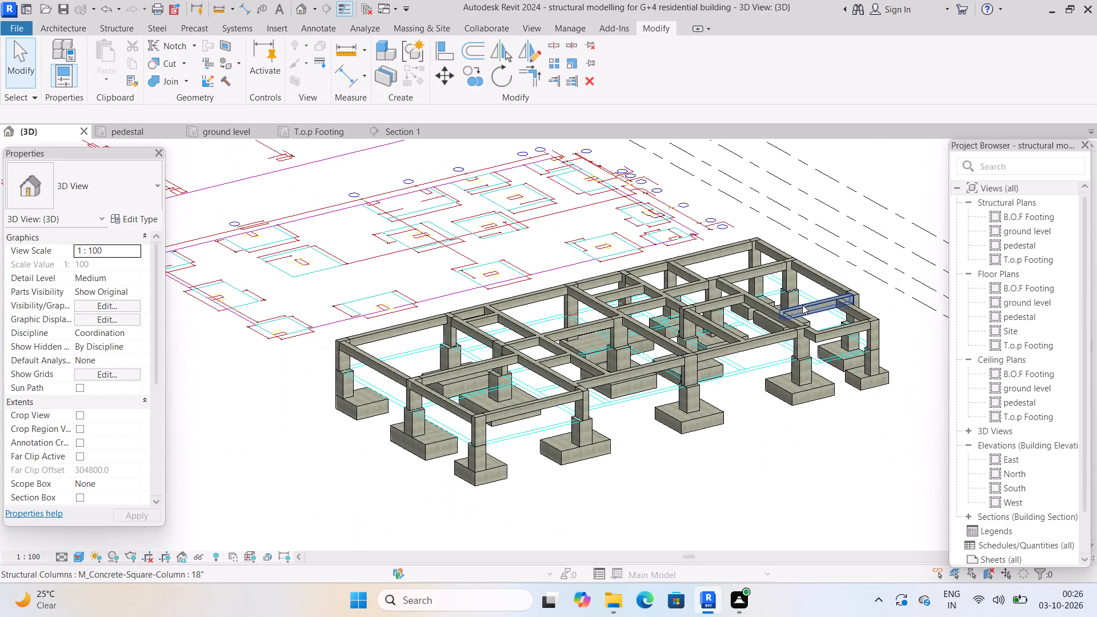
scroll(558, 452, "up", 3)
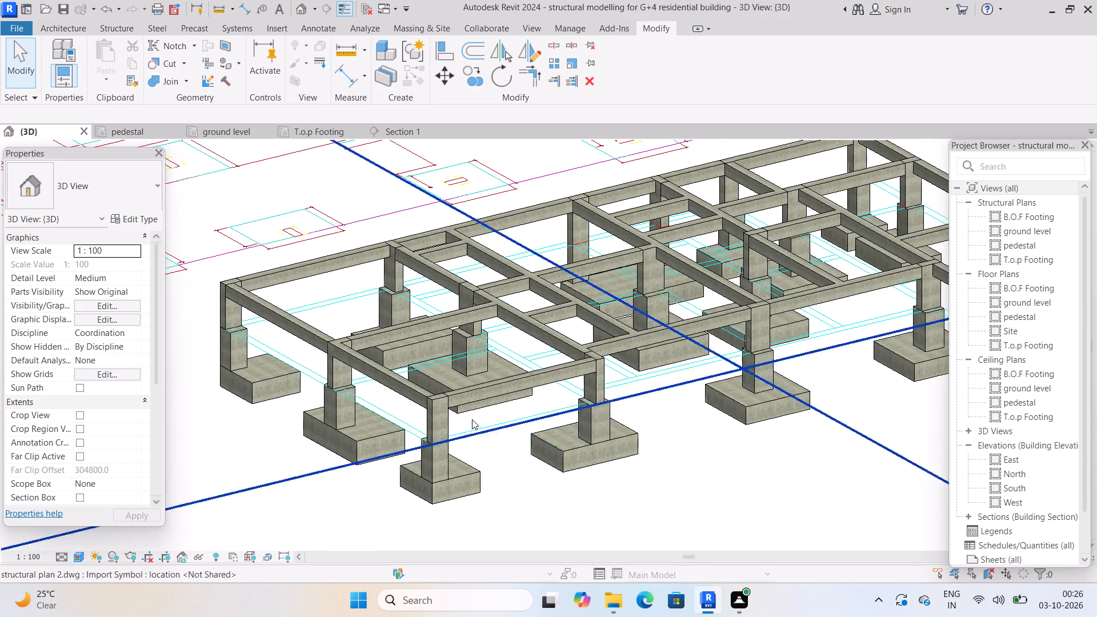
scroll(442, 409, "up", 3)
right_click(442, 409)
left_click(780, 428)
scroll(693, 401, "down", 3)
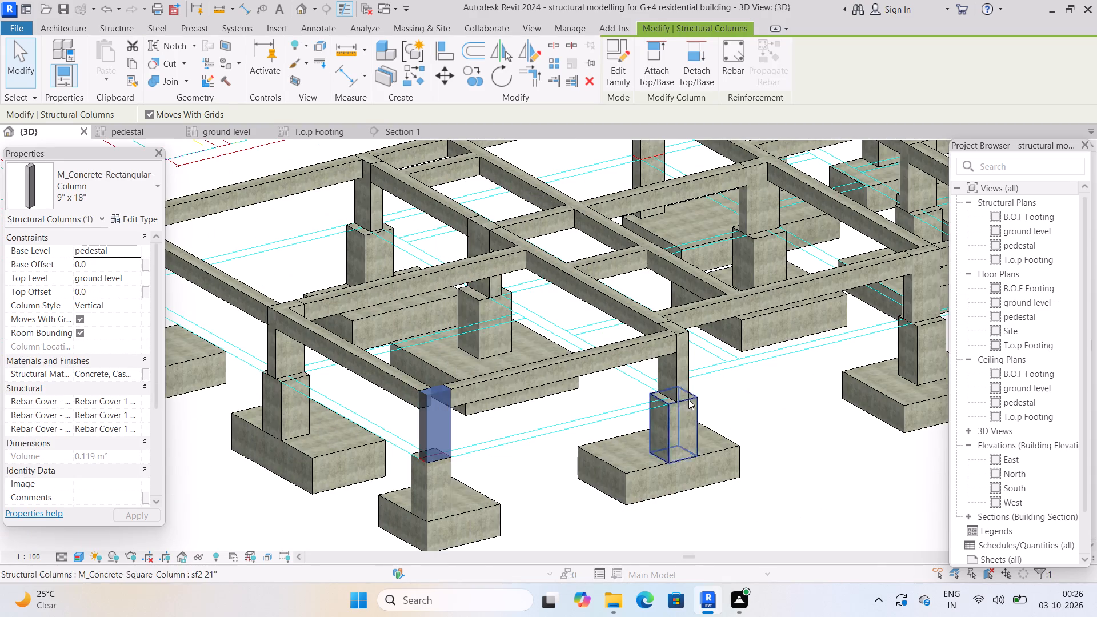
scroll(688, 399, "down", 1)
left_click(770, 380)
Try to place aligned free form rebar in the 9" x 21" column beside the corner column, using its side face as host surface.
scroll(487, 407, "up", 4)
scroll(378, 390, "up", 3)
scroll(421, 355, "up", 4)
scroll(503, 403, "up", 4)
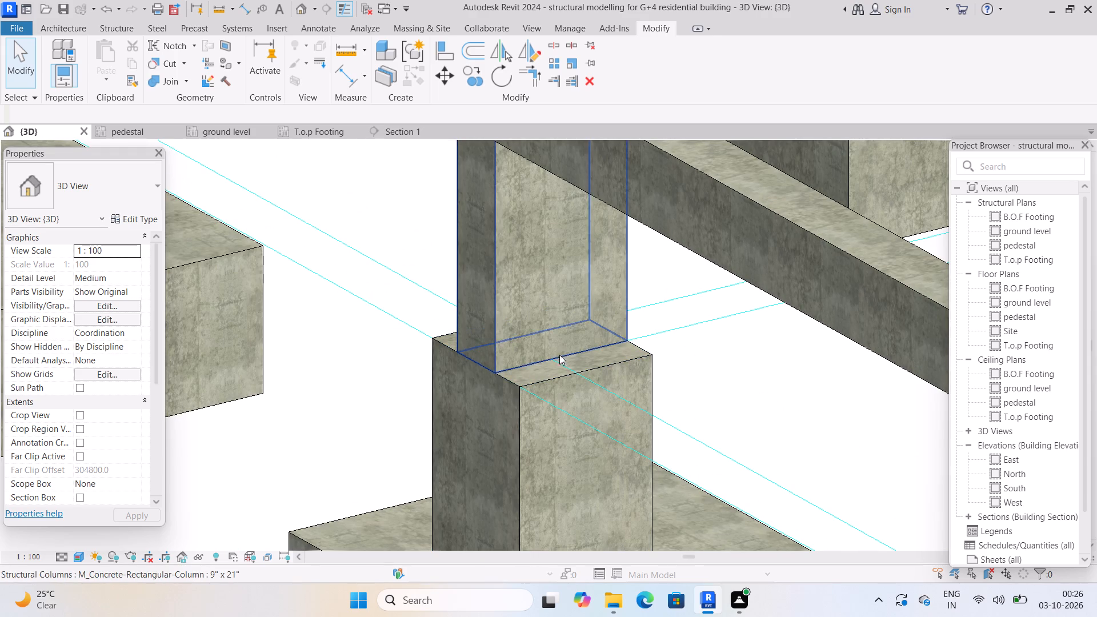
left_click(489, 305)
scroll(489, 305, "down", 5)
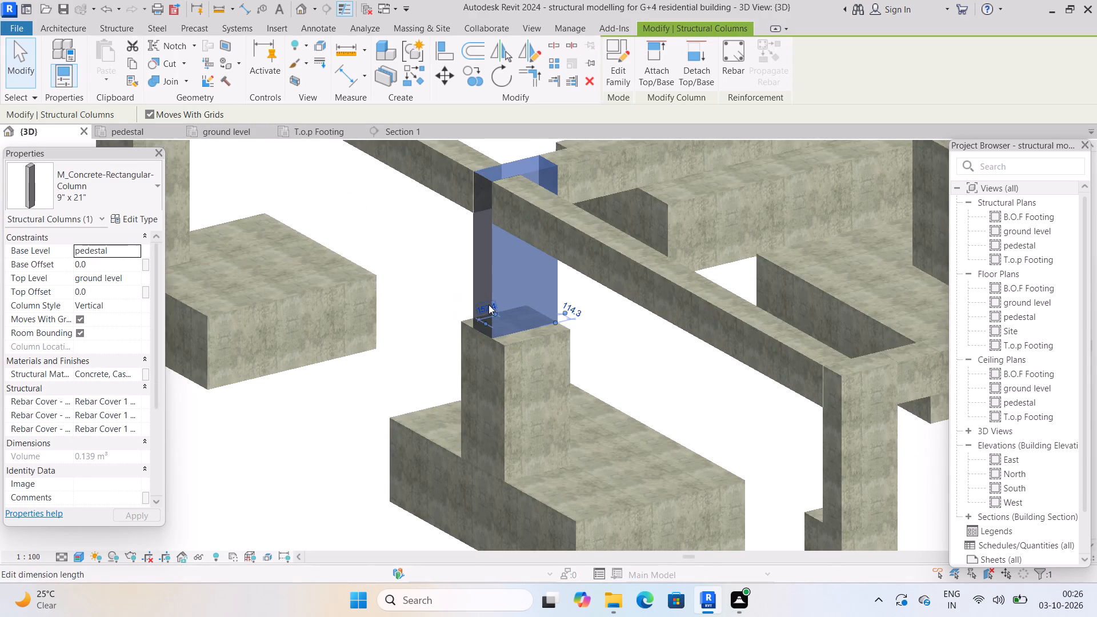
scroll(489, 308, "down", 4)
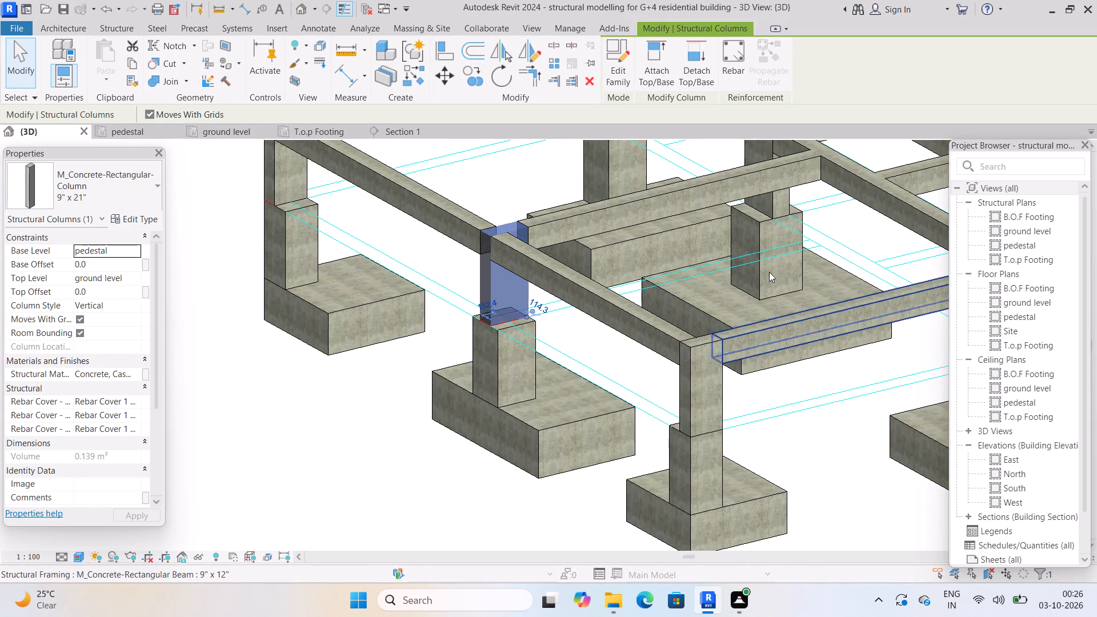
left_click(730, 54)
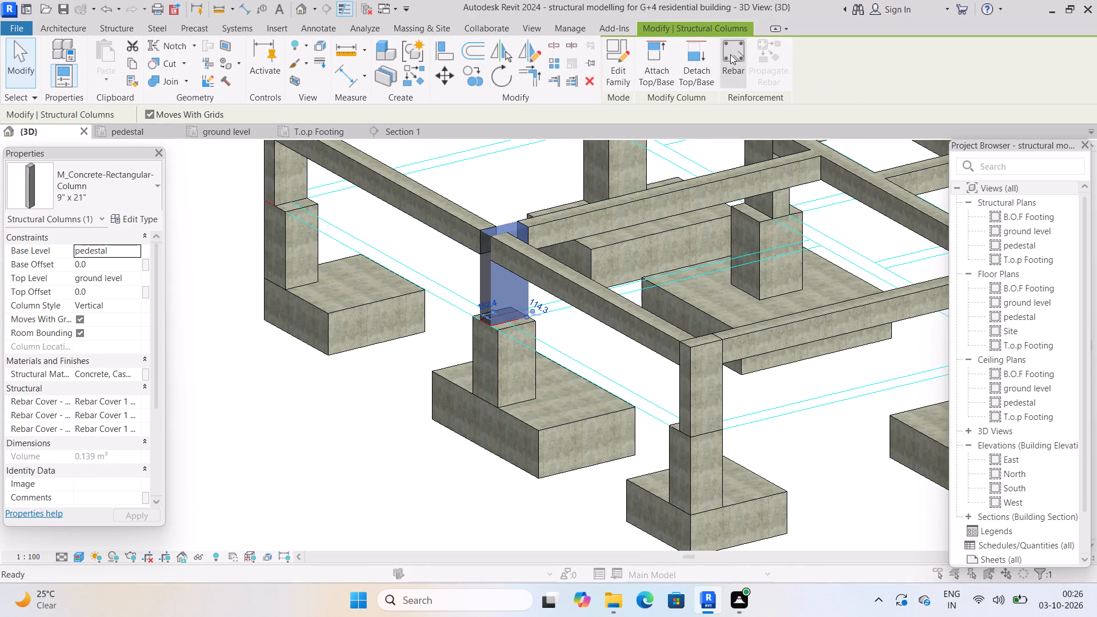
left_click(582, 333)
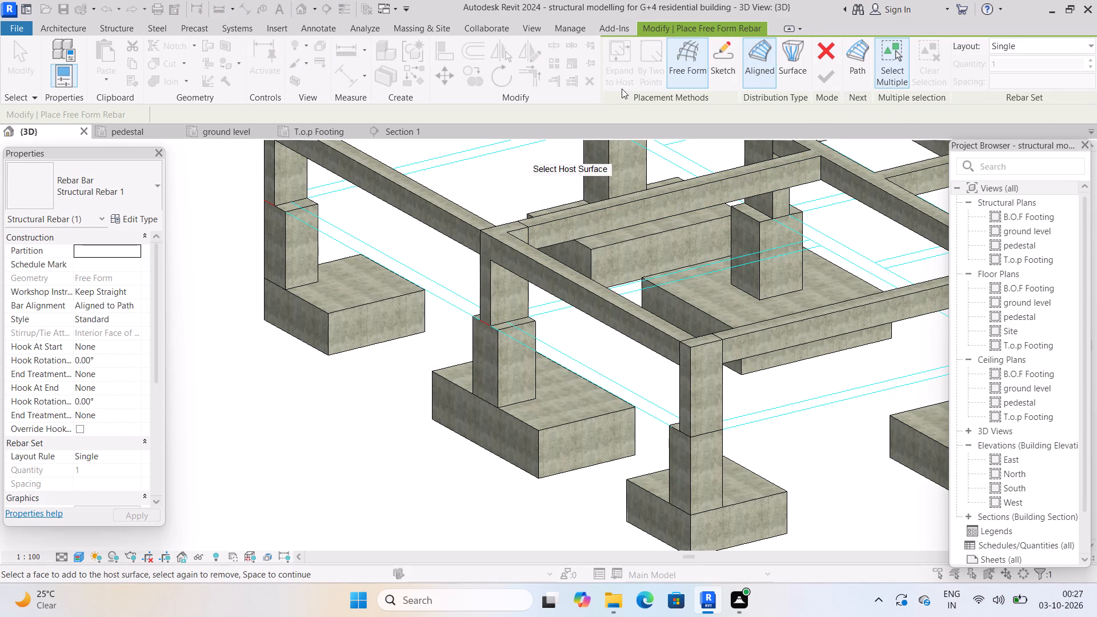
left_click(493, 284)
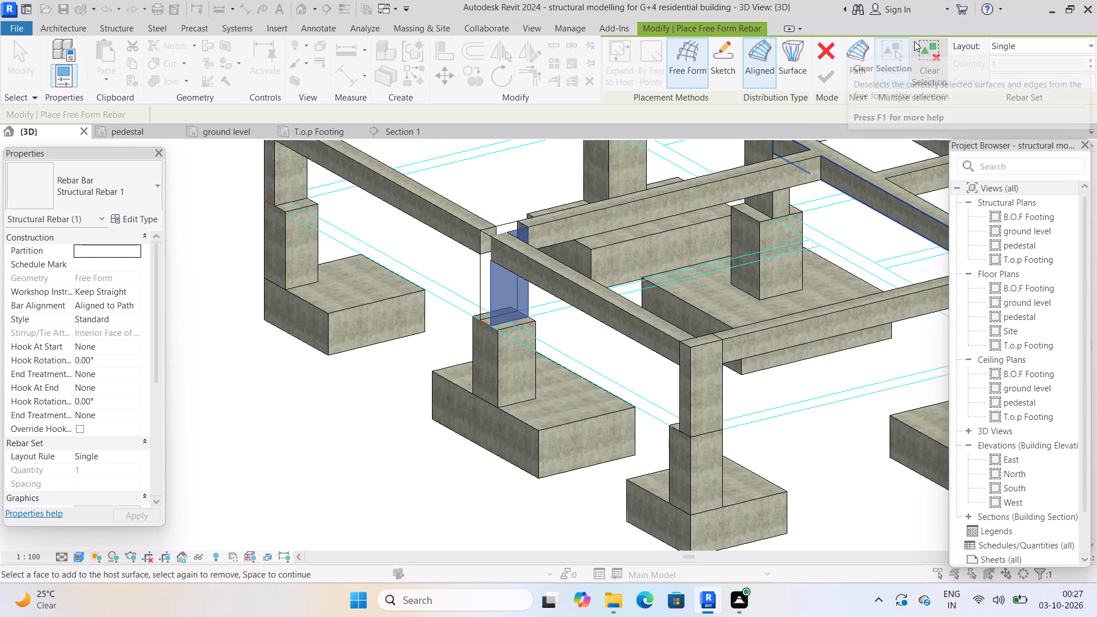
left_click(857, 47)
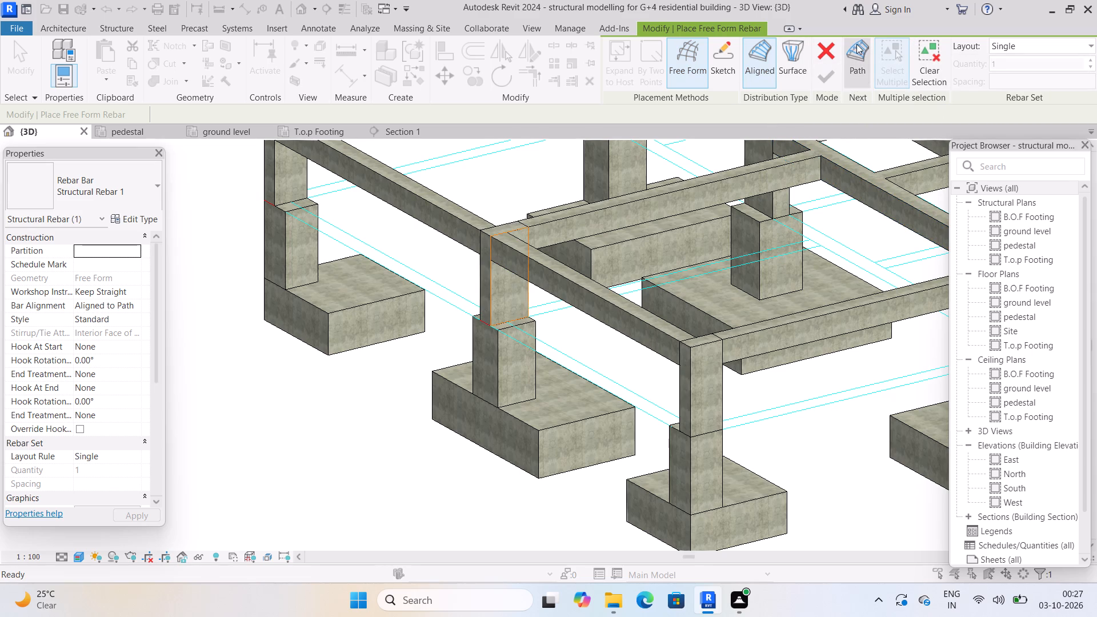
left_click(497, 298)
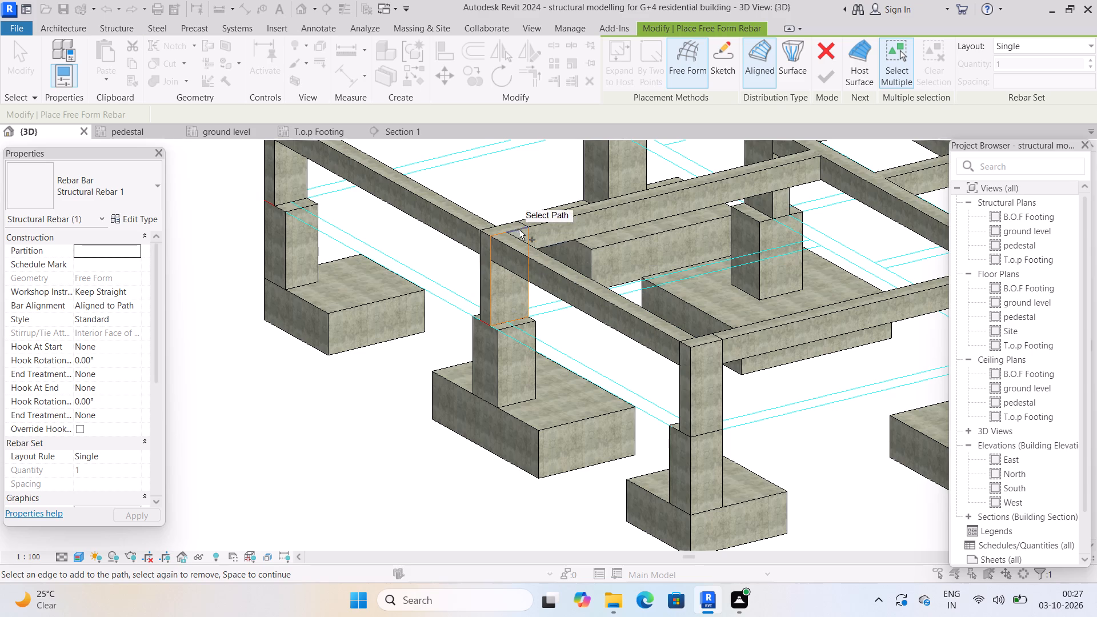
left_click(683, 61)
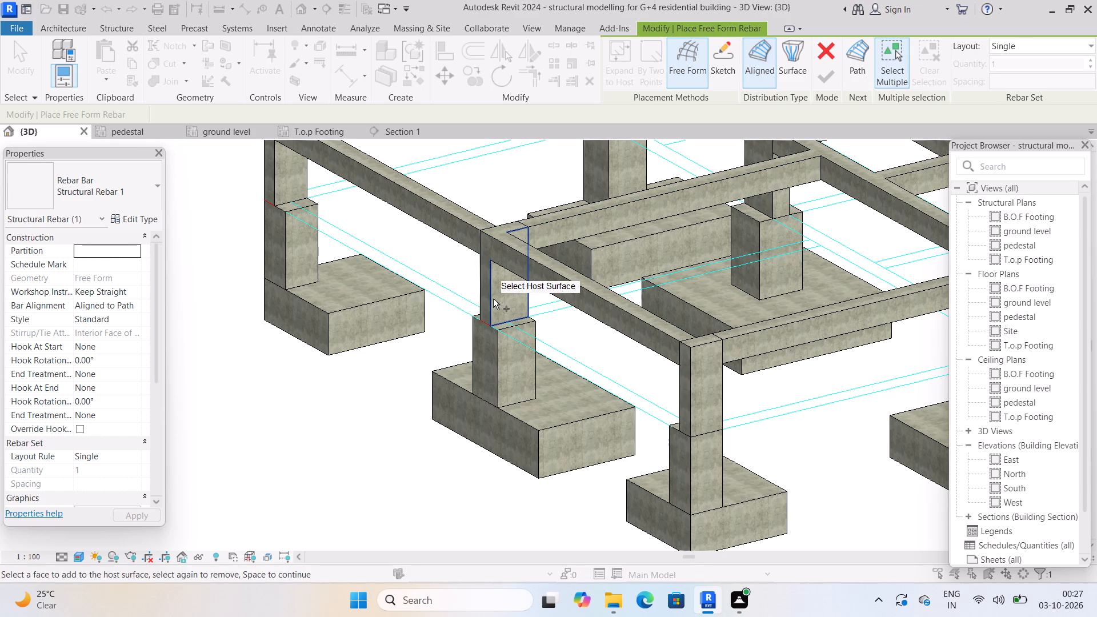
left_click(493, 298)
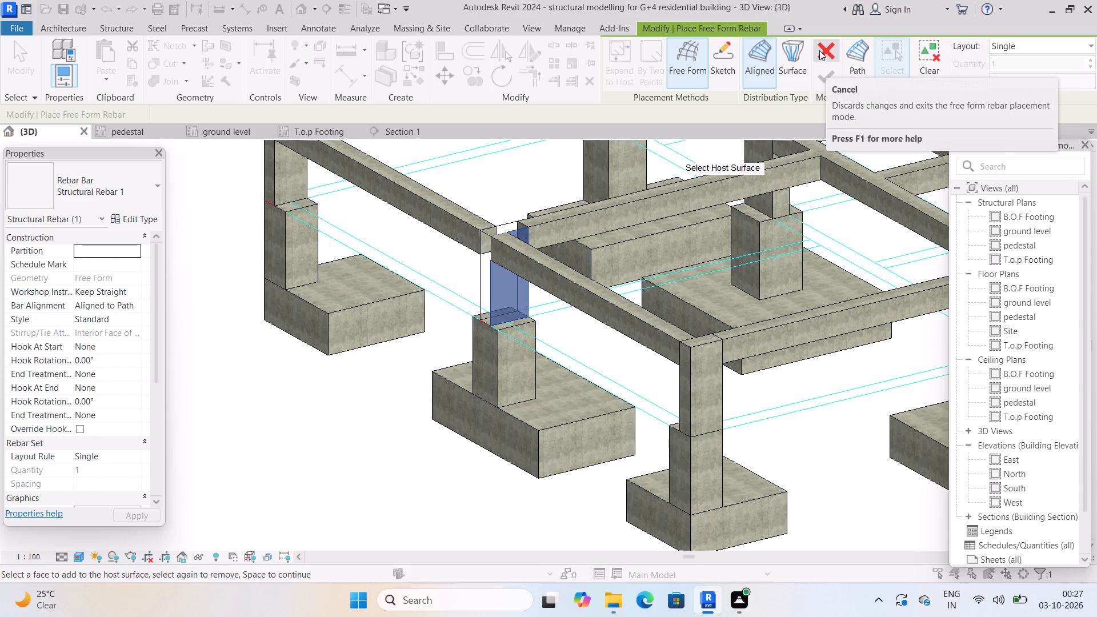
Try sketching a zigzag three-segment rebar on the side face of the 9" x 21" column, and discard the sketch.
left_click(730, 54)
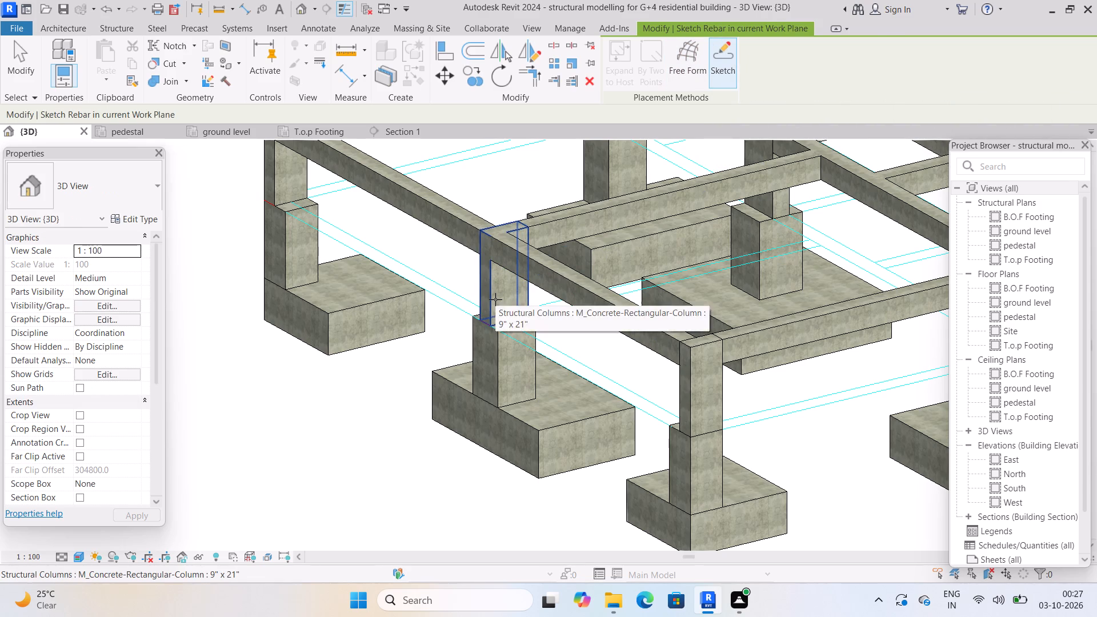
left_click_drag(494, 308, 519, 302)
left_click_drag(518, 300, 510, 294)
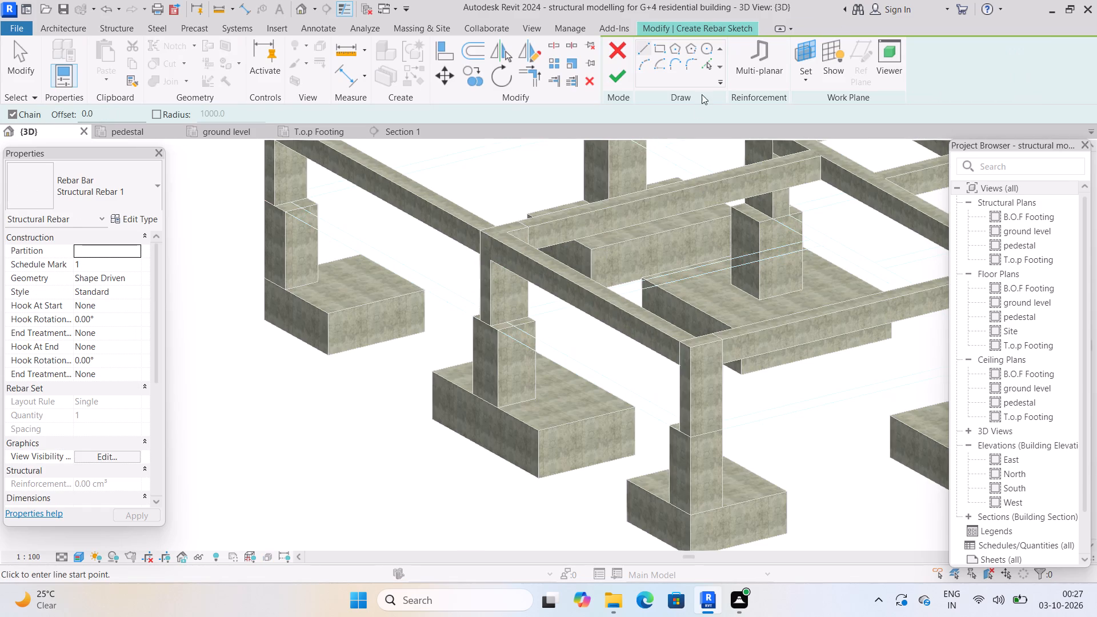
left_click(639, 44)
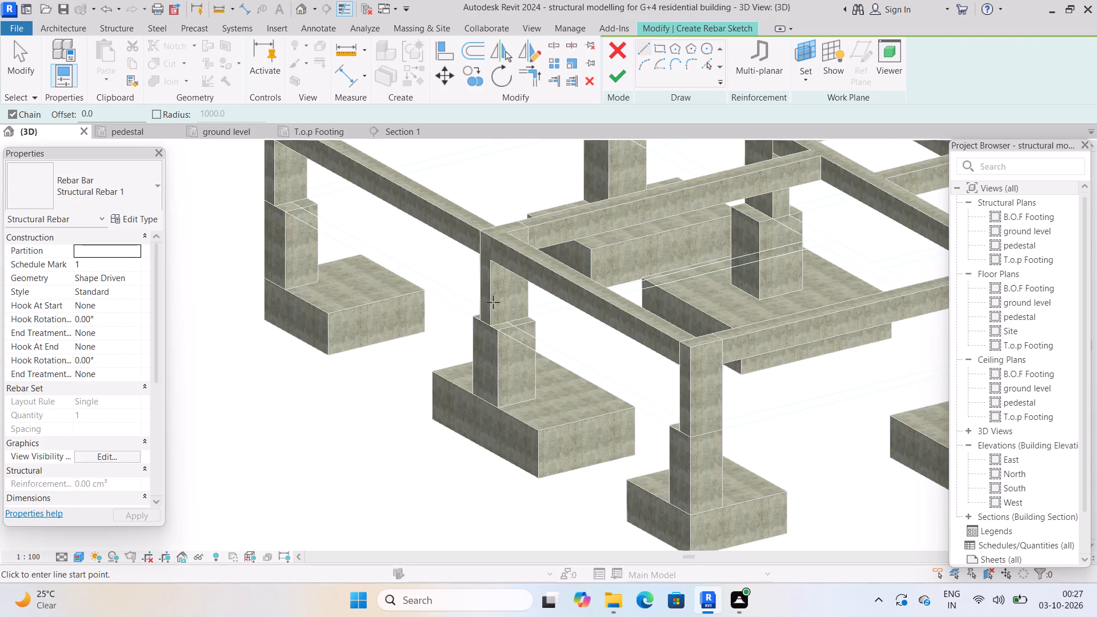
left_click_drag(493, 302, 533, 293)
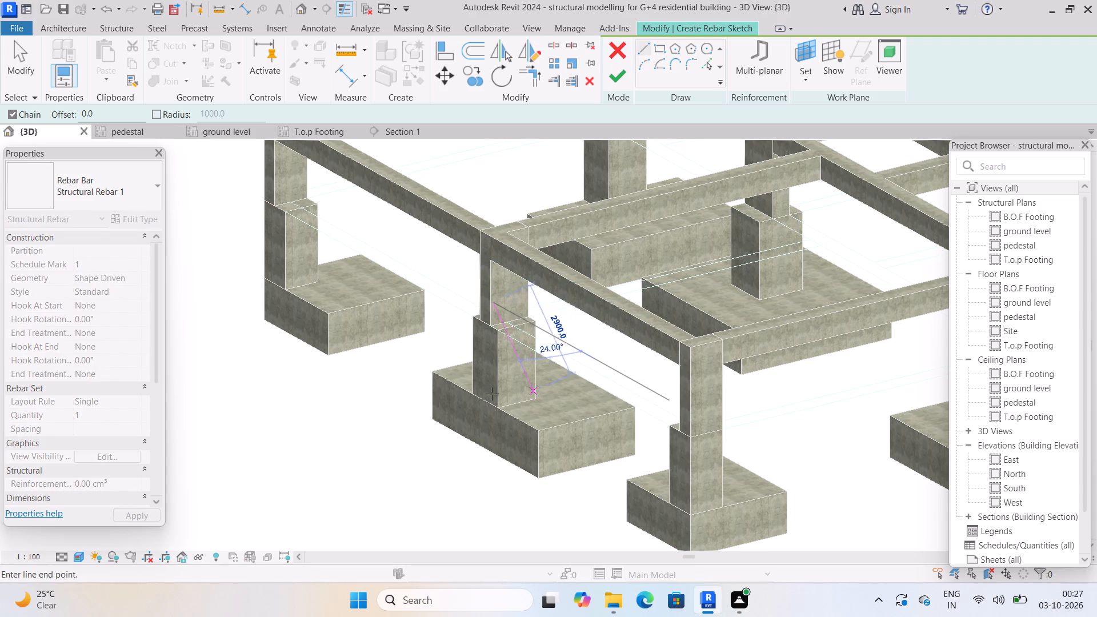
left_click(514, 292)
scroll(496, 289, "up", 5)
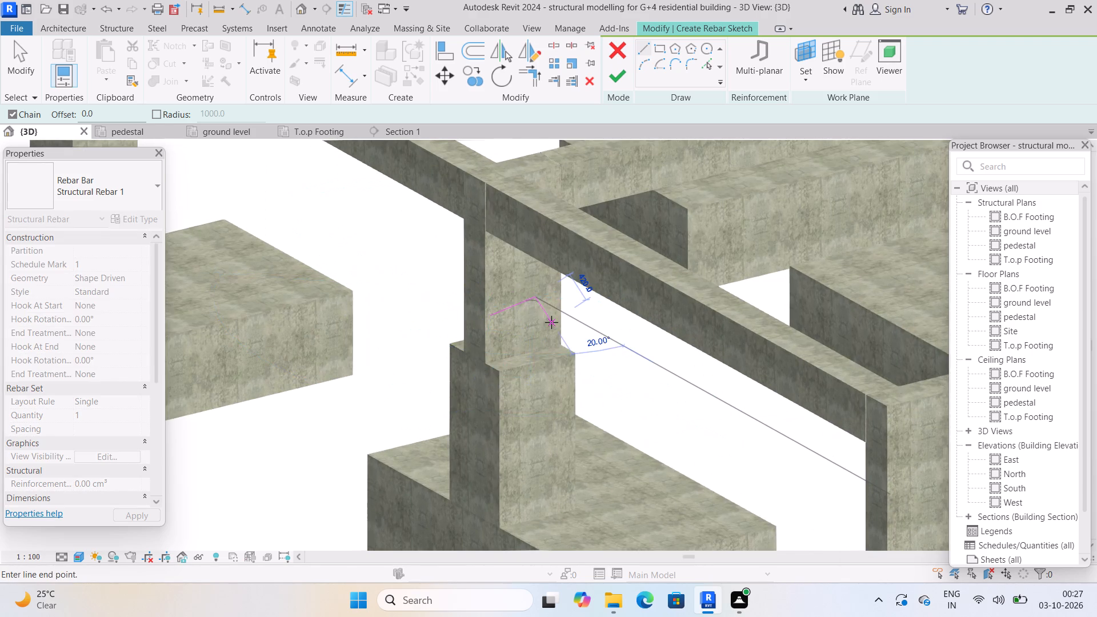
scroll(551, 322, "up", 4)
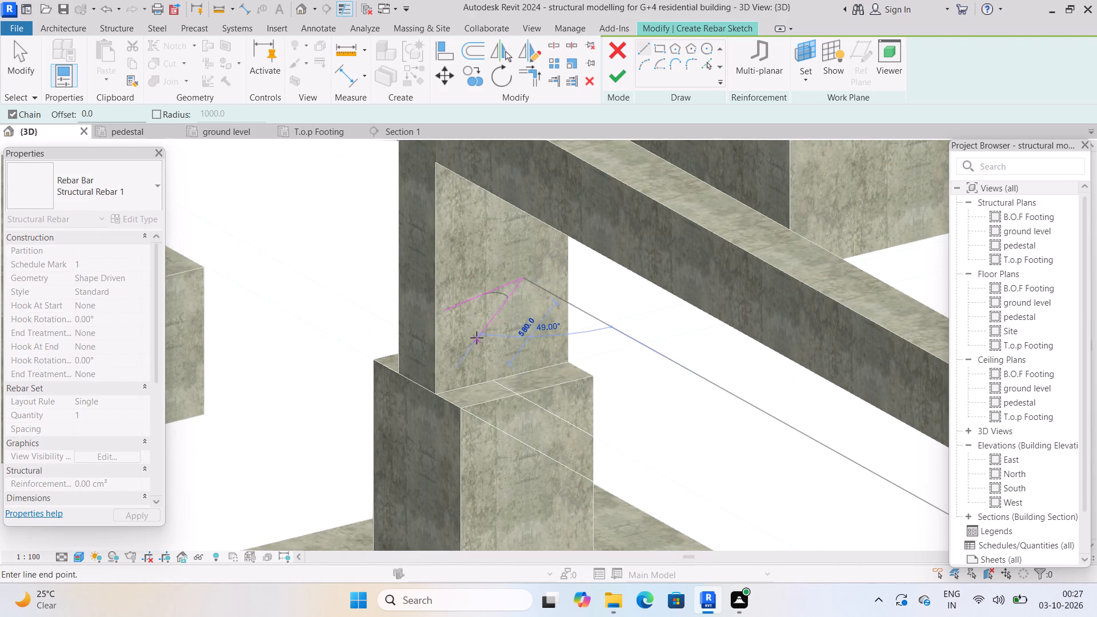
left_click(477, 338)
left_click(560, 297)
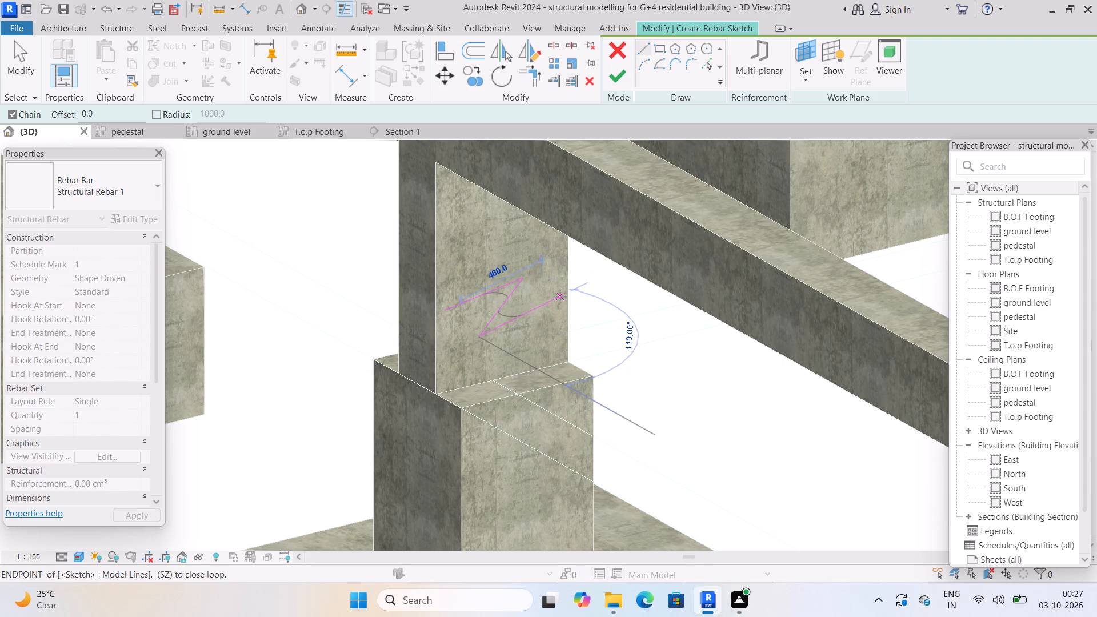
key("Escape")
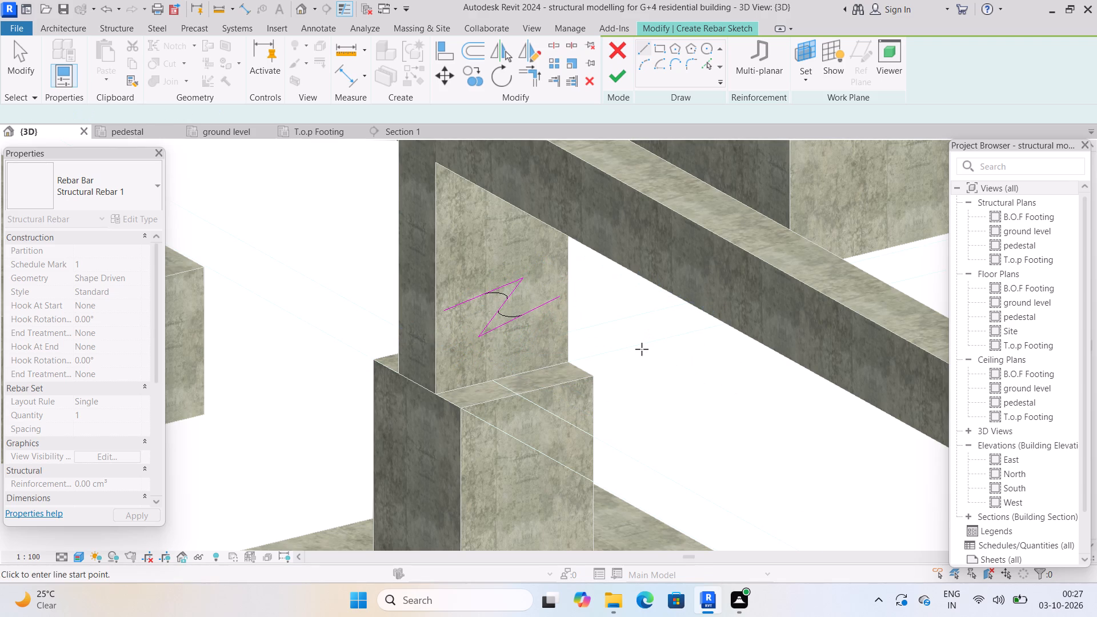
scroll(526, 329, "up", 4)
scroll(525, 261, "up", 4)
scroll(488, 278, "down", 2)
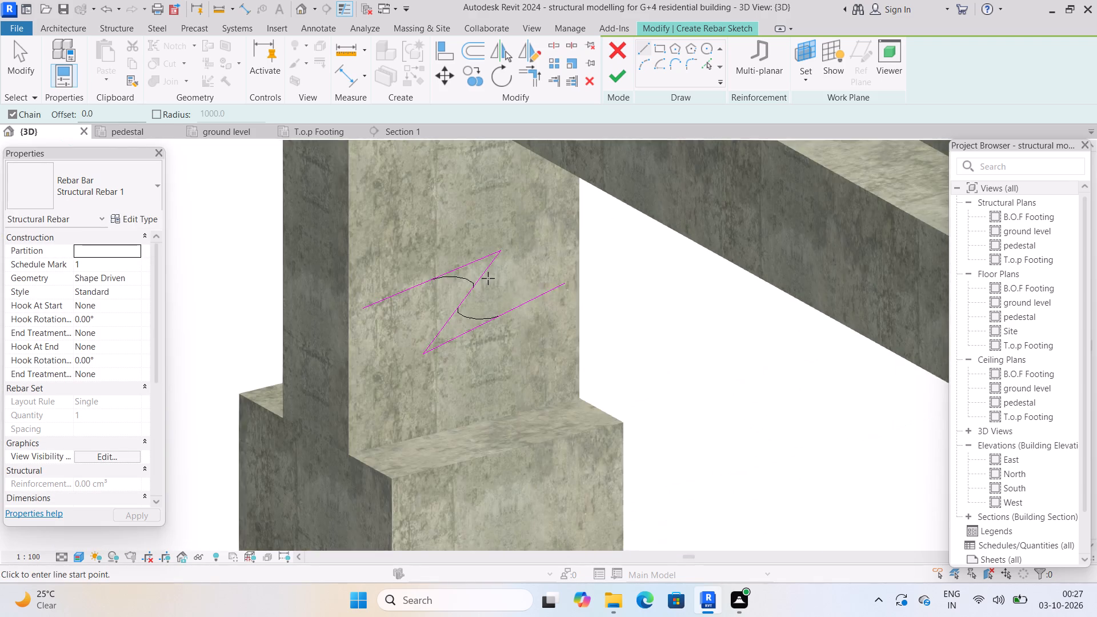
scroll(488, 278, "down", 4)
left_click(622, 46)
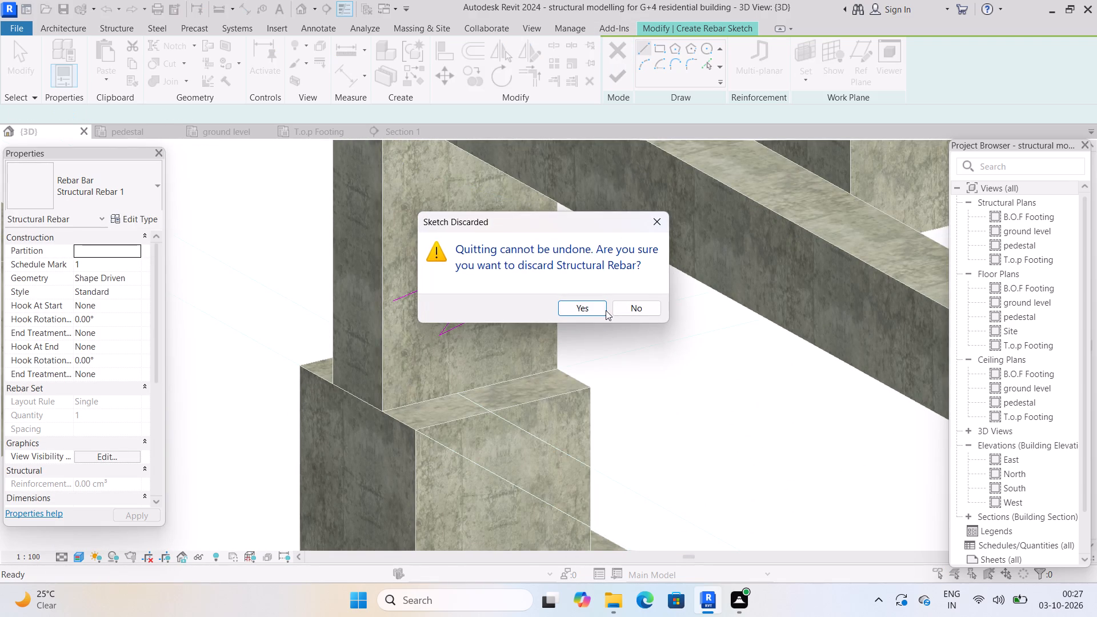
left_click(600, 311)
Review the whole foundation, column and beam frame from oblique and higher angles in the {3D} view.
scroll(650, 328, "down", 4)
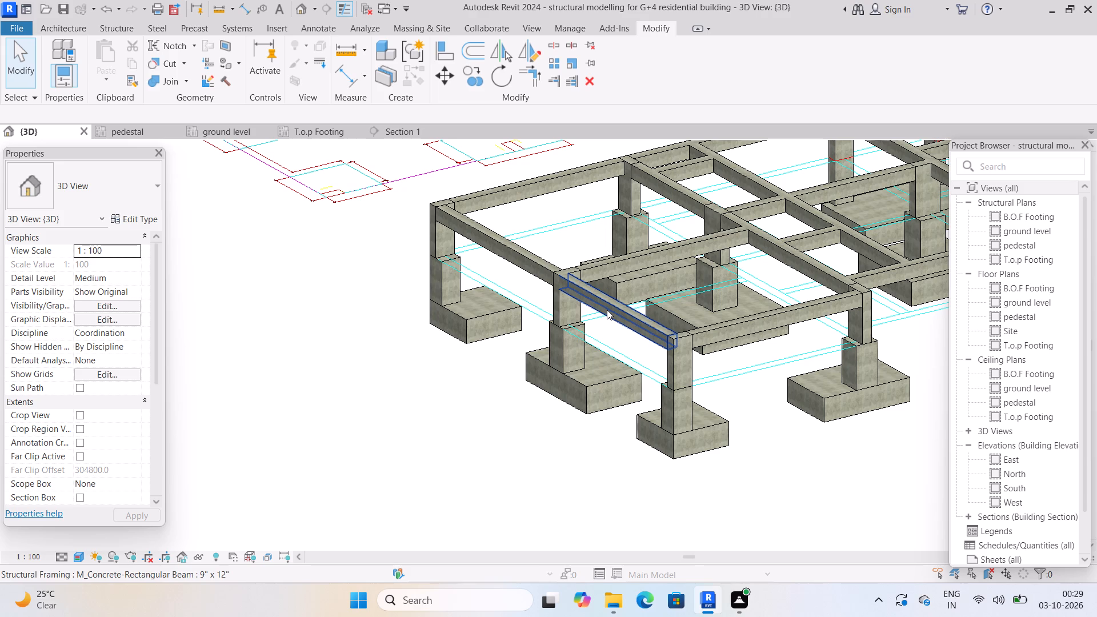
scroll(395, 439, "down", 4)
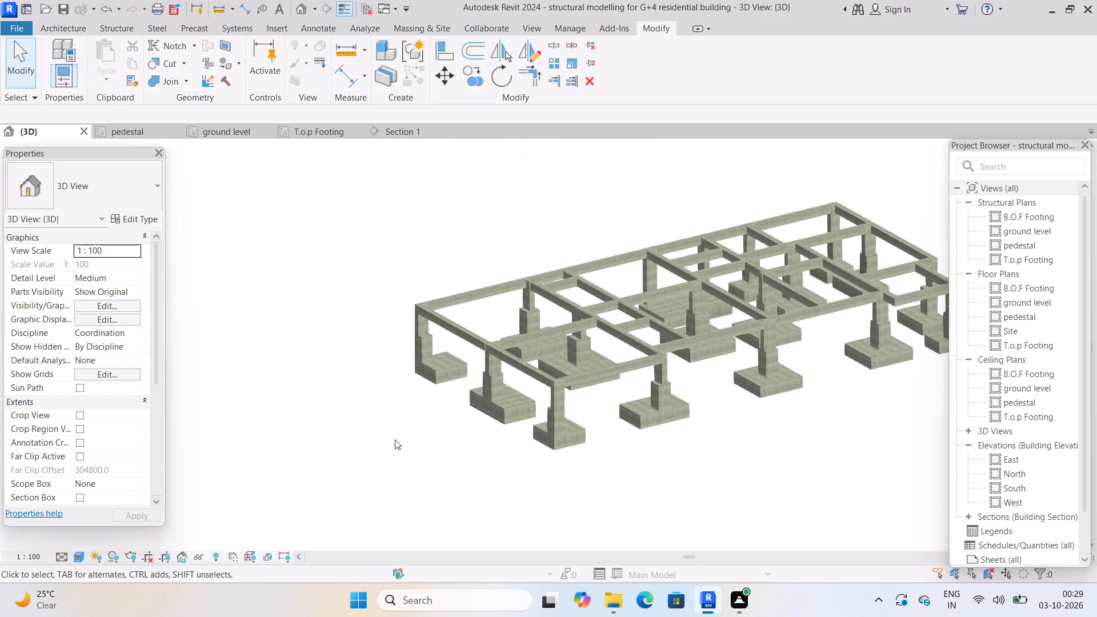
scroll(697, 497, "down", 1)
middle_click_drag(688, 495, 573, 488)
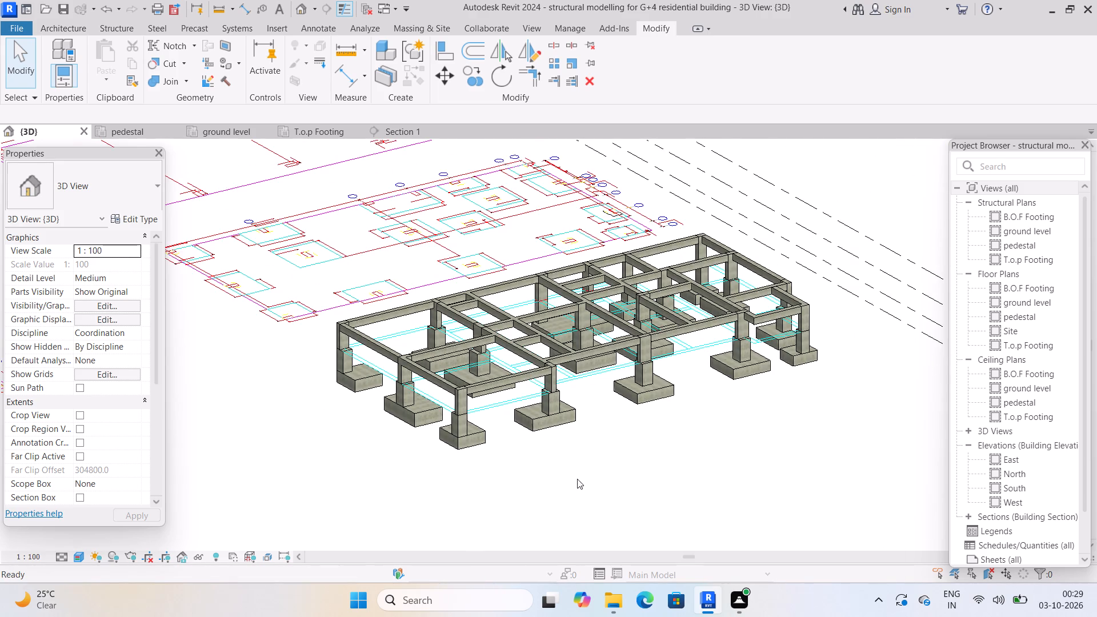
middle_click_drag(587, 473, 658, 524, "shift")
middle_click_drag(655, 476, 614, 552)
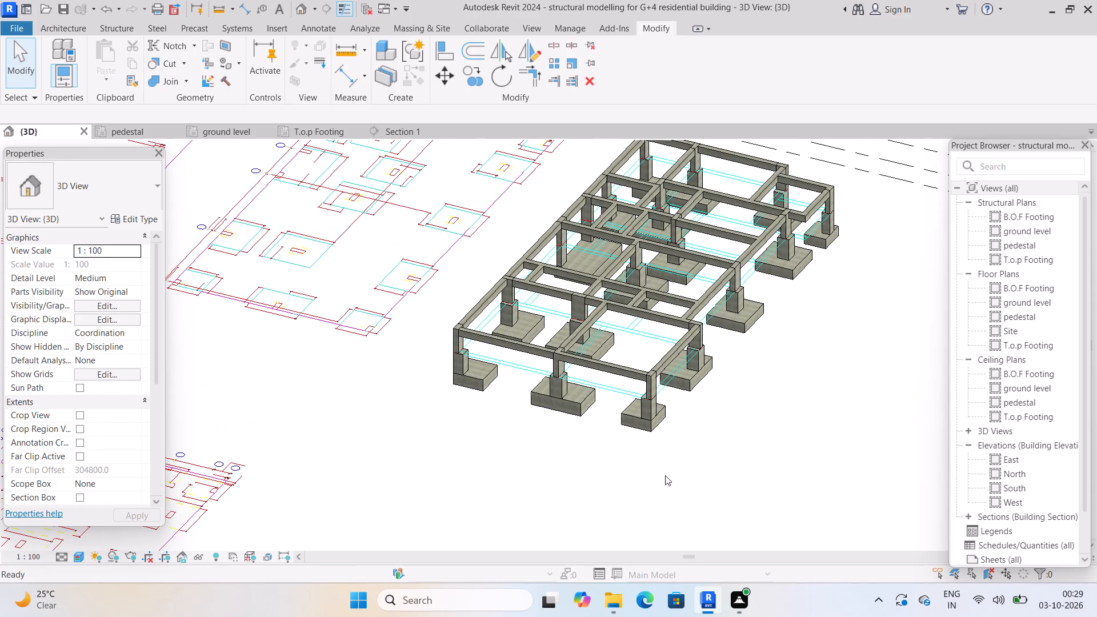
middle_click_drag(648, 509, 654, 540)
middle_click_drag(690, 474, 675, 522)
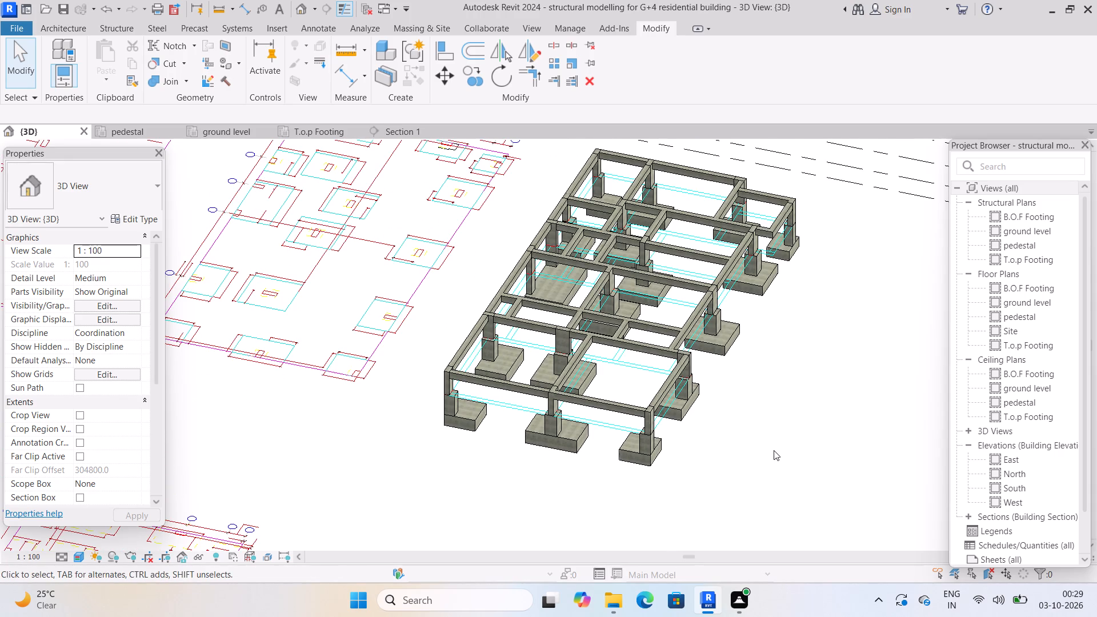
middle_click_drag(772, 451, 764, 476)
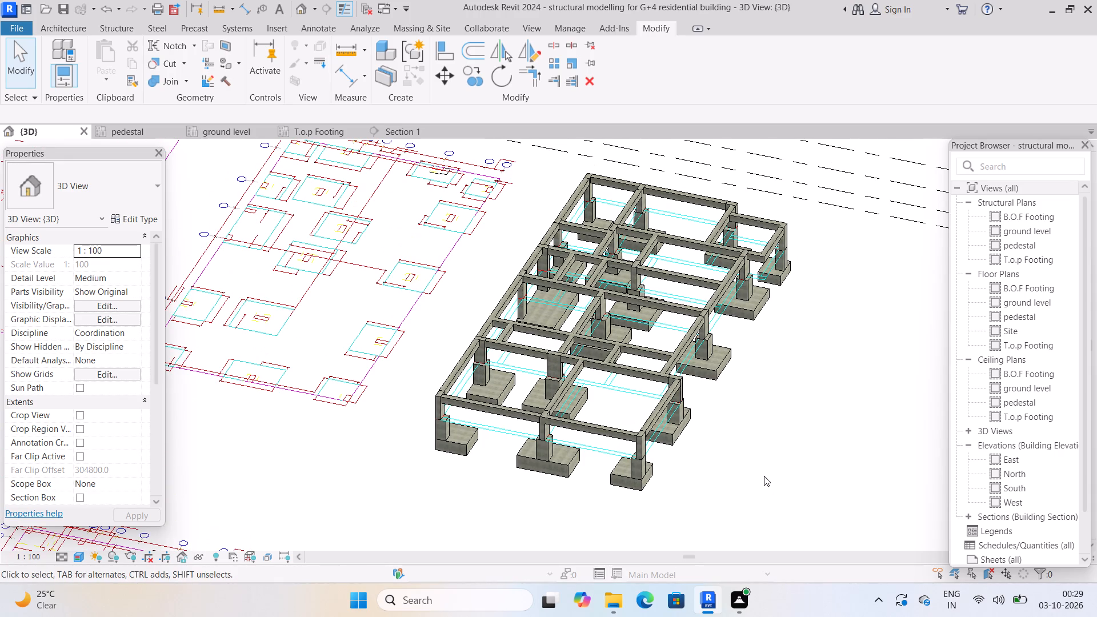